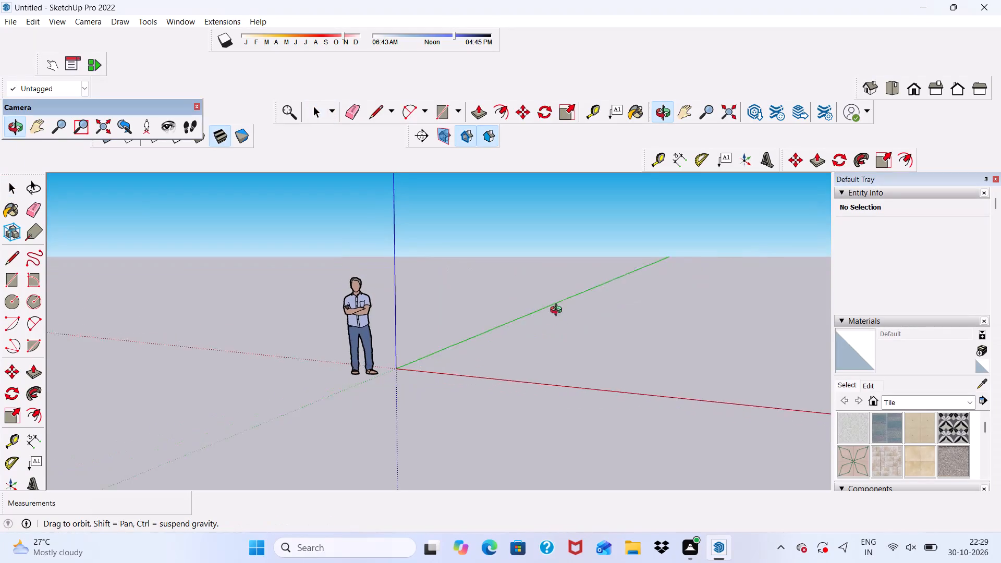
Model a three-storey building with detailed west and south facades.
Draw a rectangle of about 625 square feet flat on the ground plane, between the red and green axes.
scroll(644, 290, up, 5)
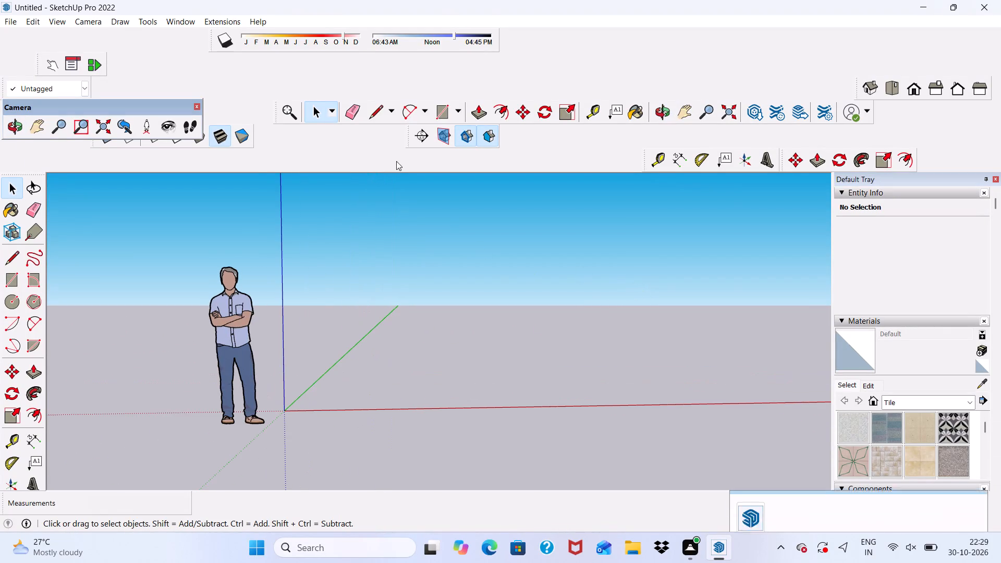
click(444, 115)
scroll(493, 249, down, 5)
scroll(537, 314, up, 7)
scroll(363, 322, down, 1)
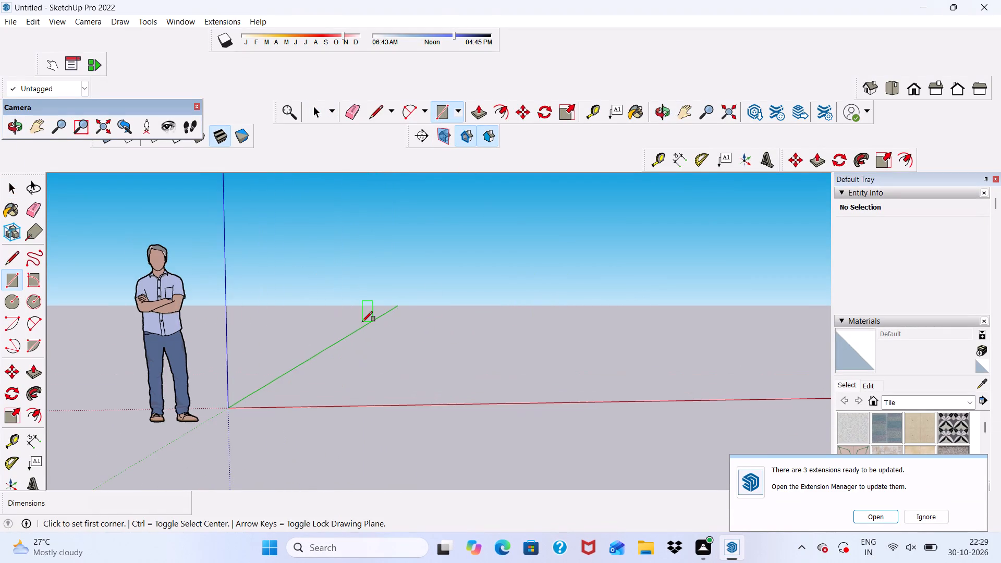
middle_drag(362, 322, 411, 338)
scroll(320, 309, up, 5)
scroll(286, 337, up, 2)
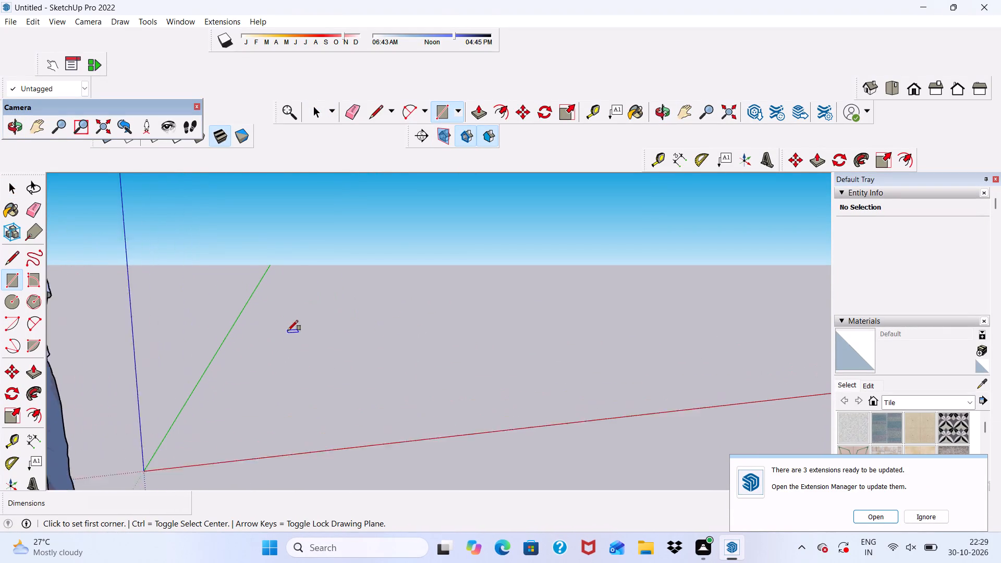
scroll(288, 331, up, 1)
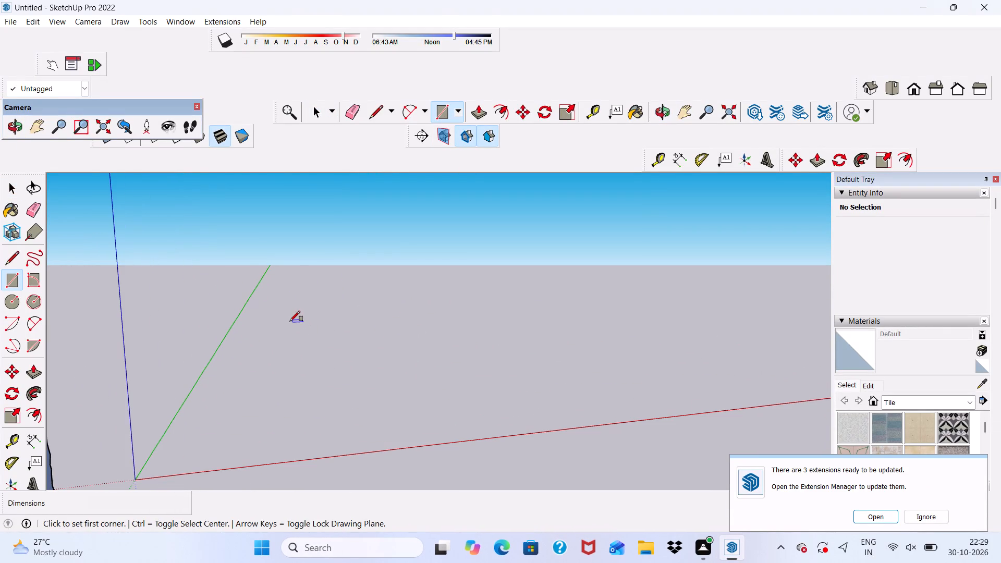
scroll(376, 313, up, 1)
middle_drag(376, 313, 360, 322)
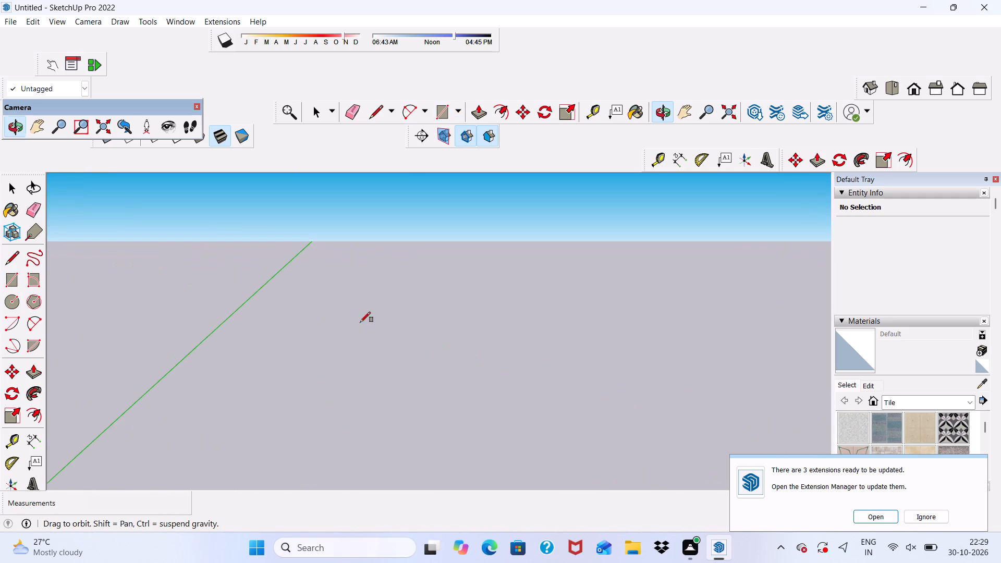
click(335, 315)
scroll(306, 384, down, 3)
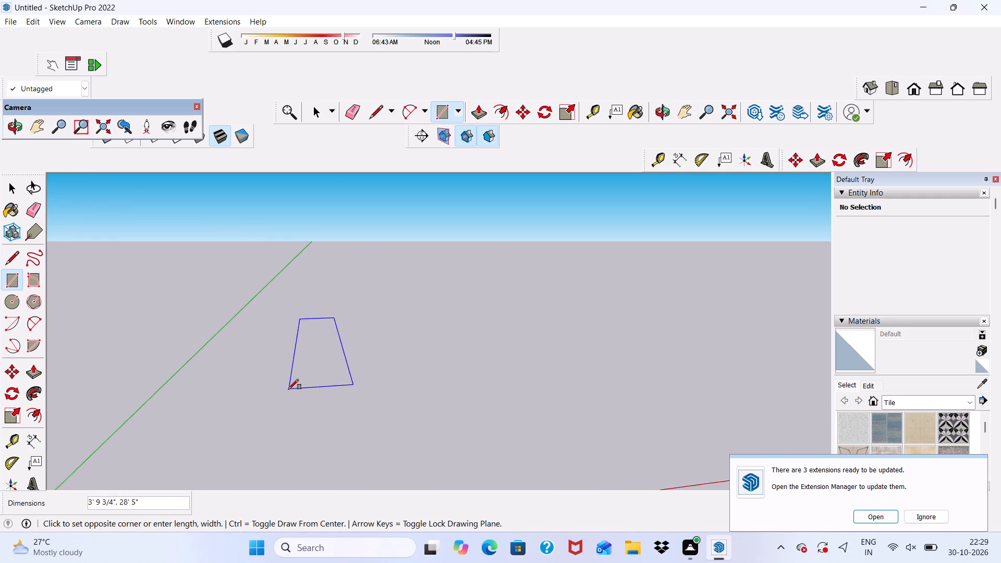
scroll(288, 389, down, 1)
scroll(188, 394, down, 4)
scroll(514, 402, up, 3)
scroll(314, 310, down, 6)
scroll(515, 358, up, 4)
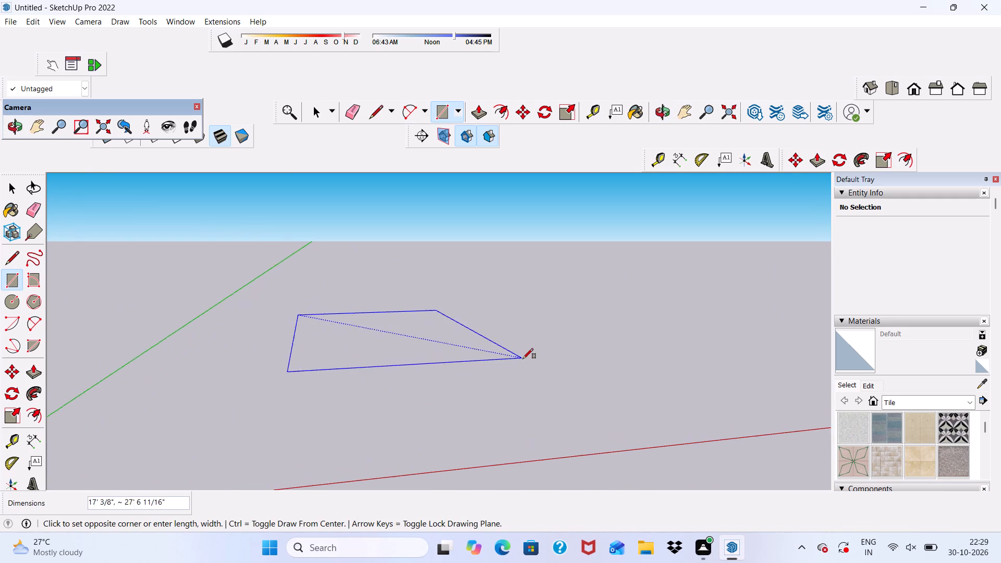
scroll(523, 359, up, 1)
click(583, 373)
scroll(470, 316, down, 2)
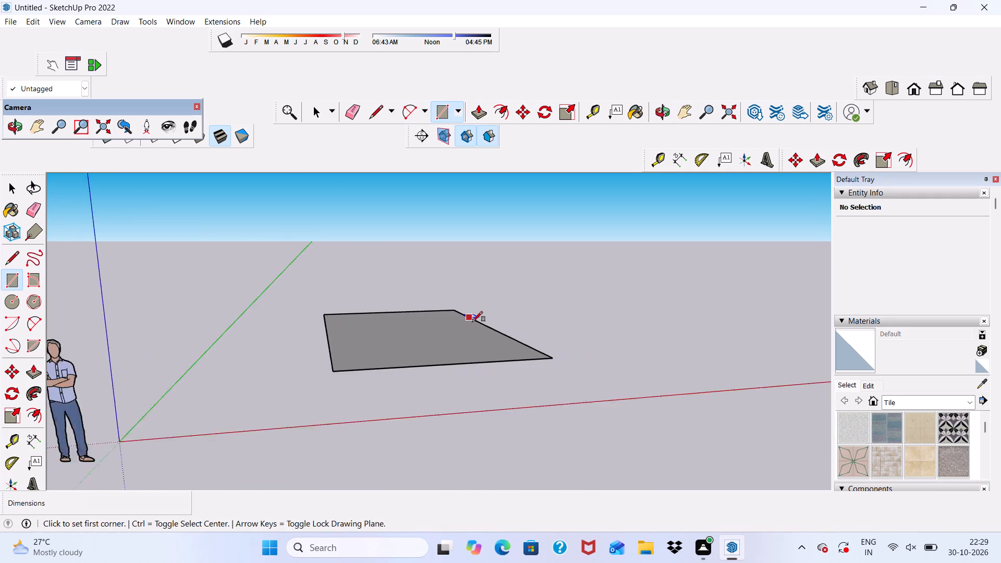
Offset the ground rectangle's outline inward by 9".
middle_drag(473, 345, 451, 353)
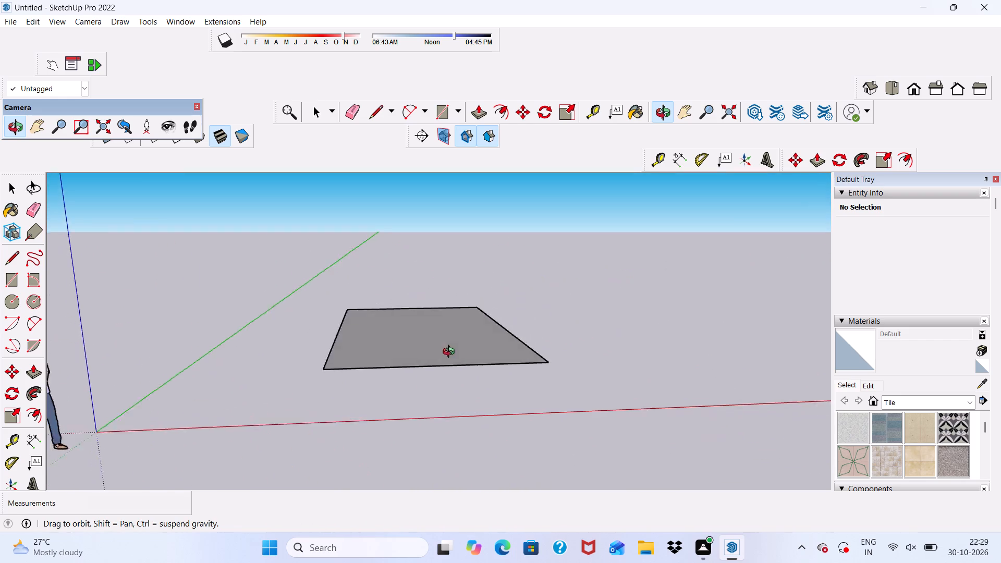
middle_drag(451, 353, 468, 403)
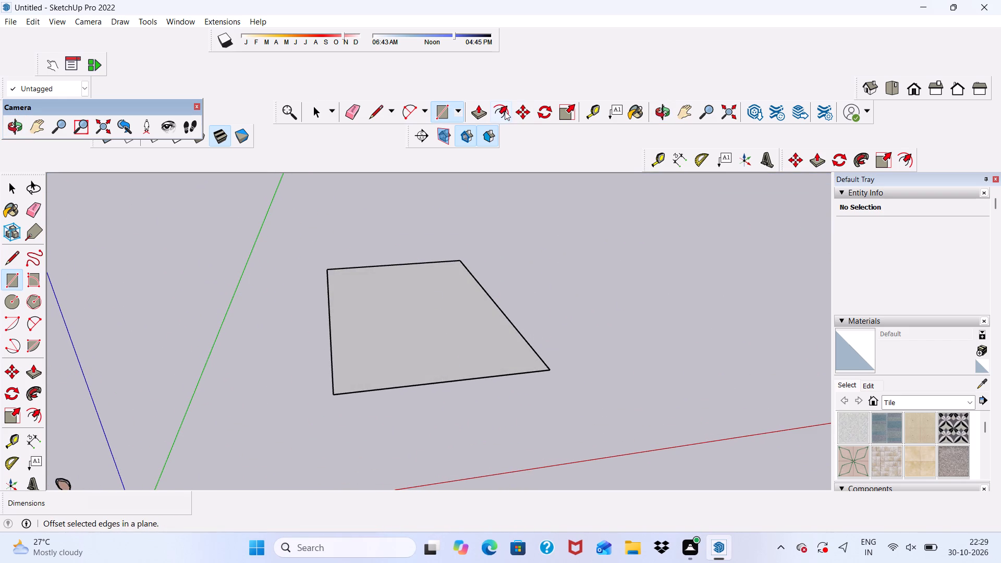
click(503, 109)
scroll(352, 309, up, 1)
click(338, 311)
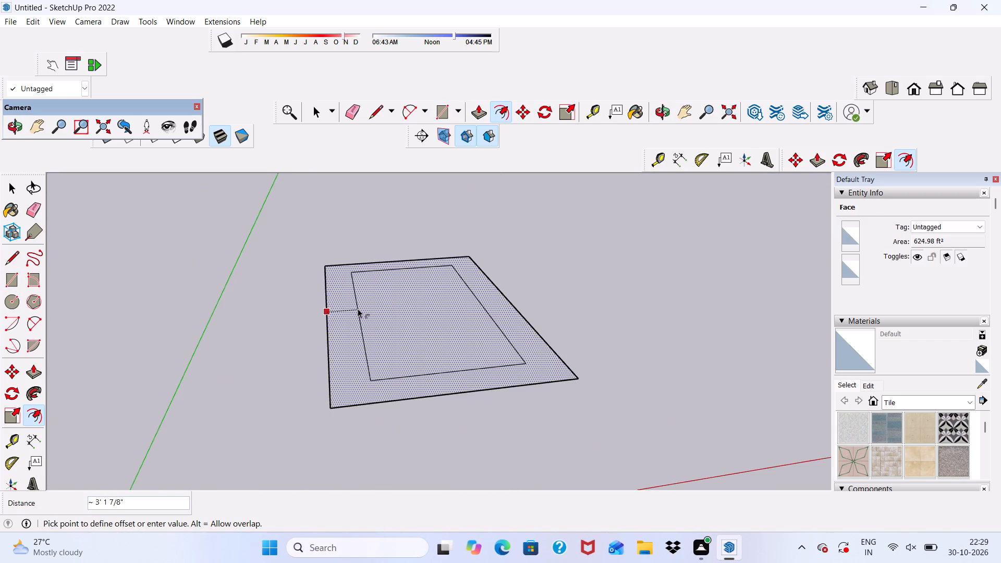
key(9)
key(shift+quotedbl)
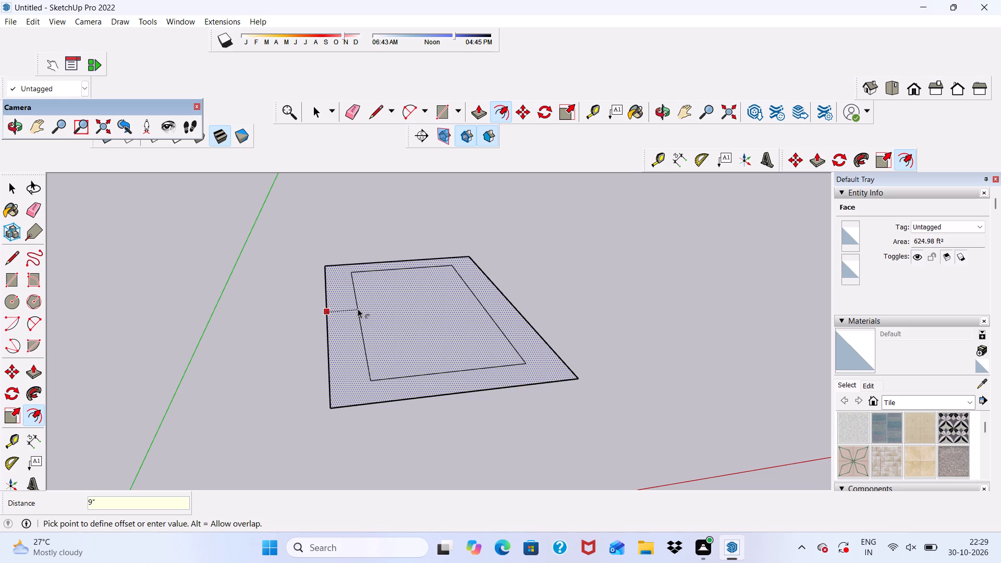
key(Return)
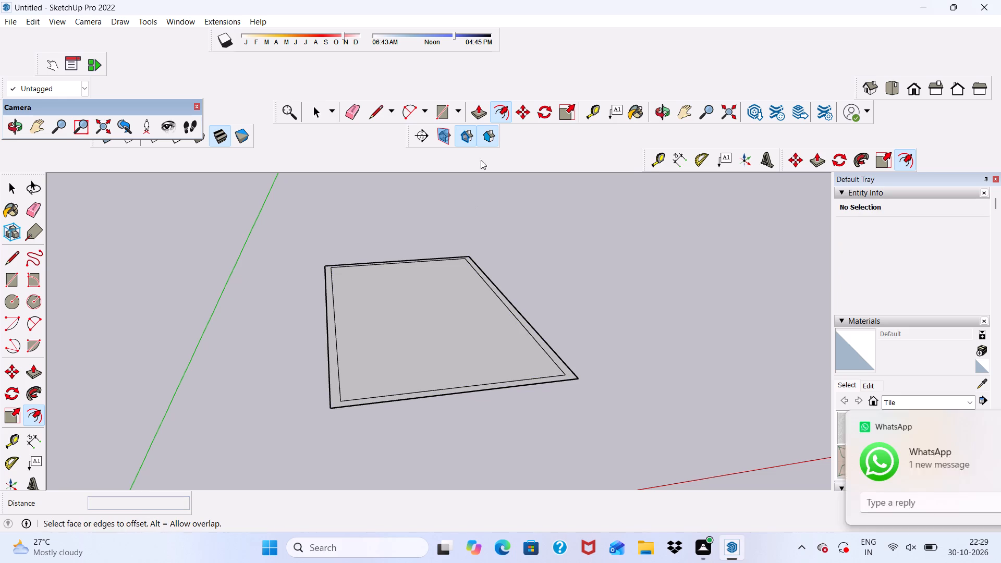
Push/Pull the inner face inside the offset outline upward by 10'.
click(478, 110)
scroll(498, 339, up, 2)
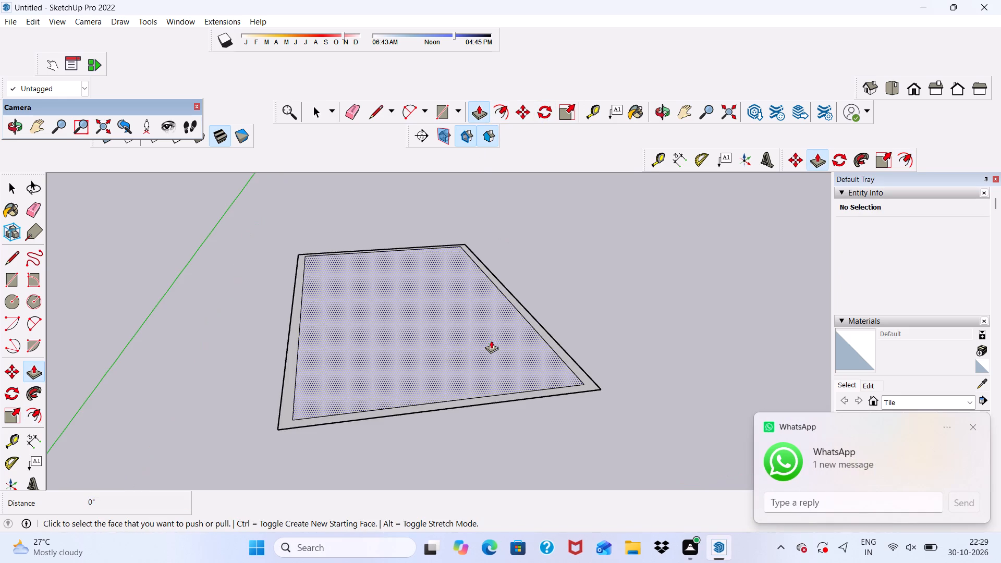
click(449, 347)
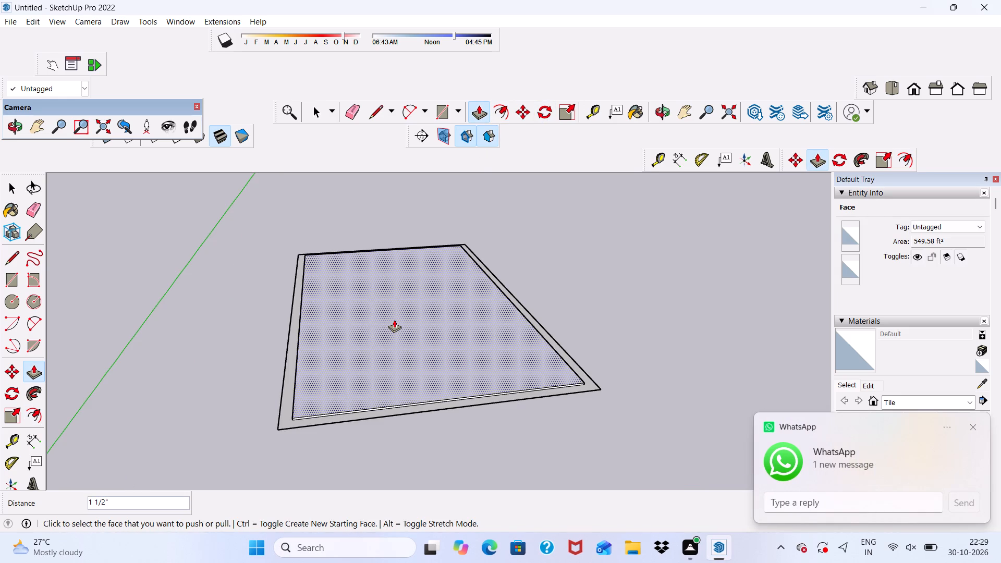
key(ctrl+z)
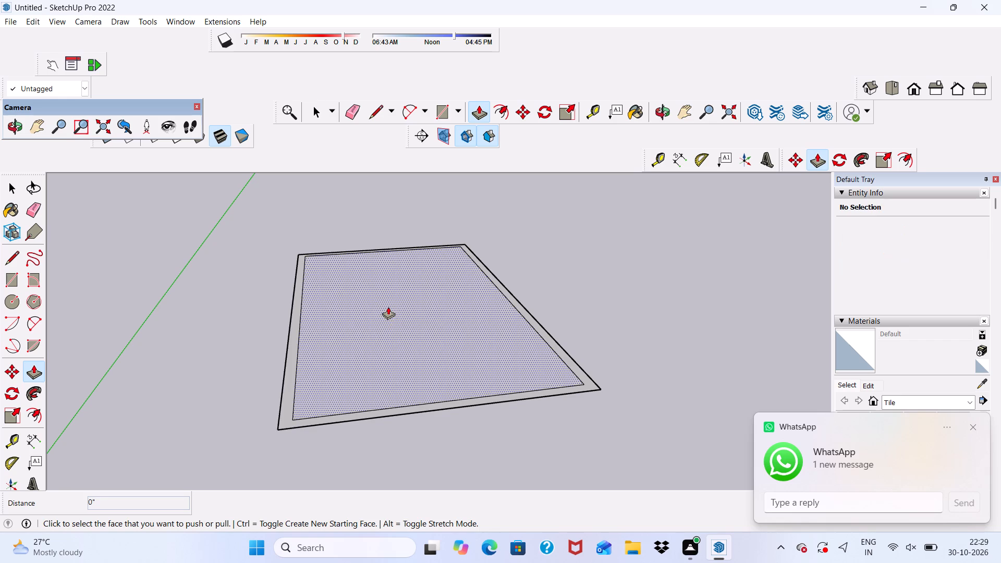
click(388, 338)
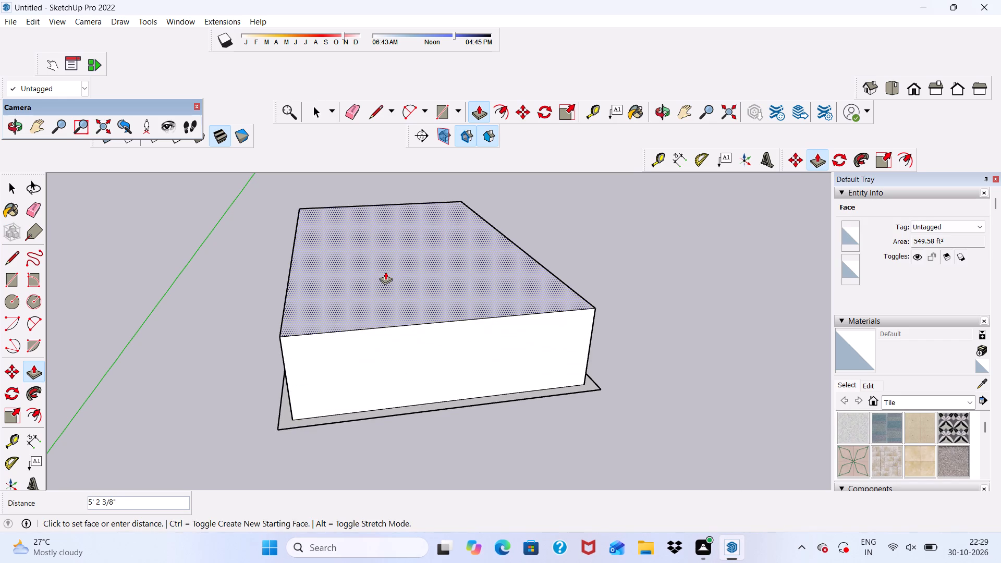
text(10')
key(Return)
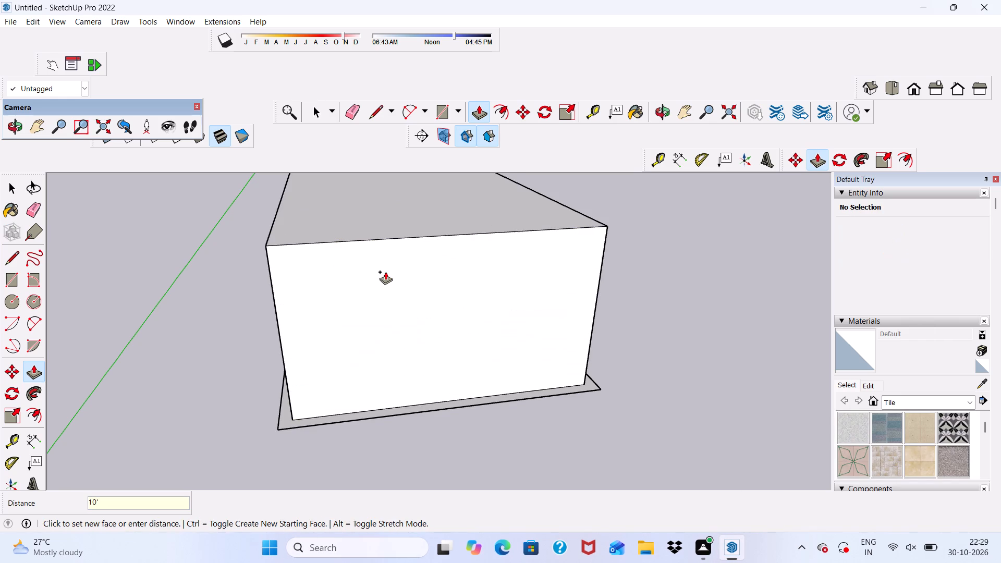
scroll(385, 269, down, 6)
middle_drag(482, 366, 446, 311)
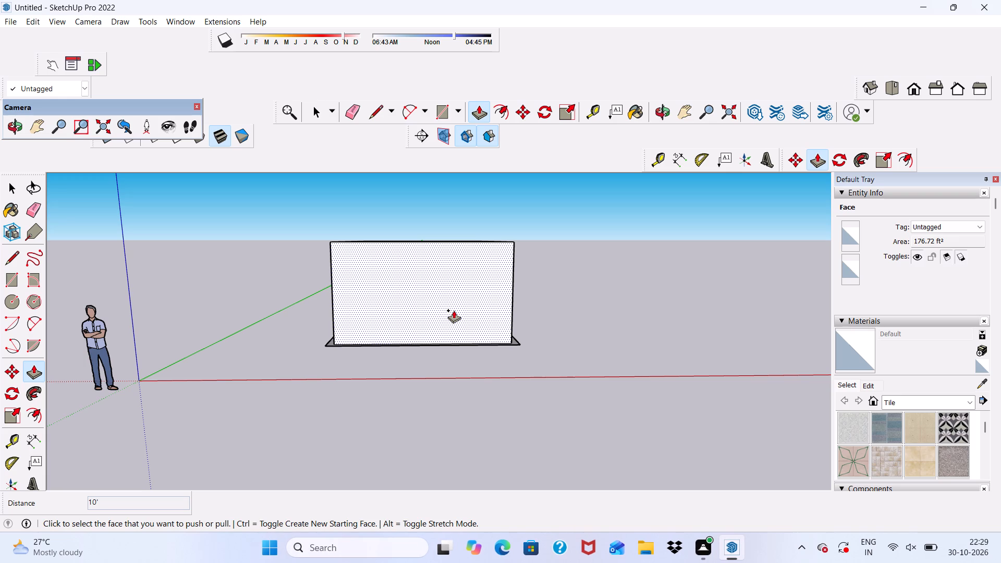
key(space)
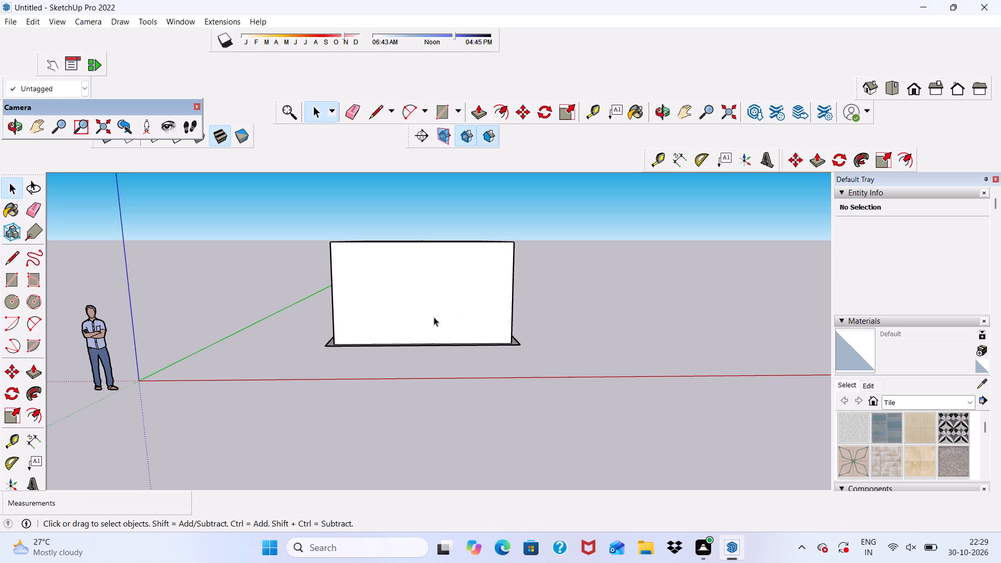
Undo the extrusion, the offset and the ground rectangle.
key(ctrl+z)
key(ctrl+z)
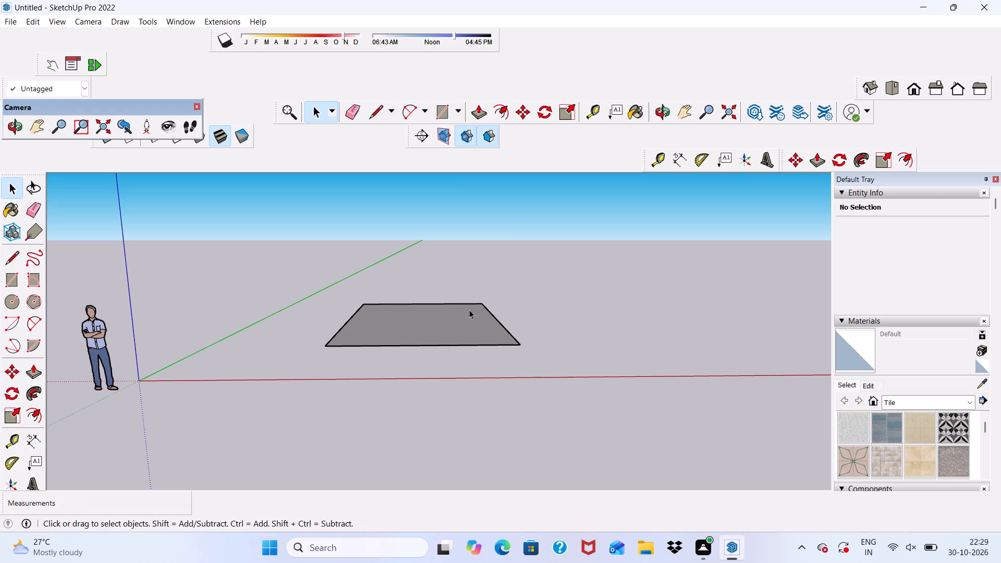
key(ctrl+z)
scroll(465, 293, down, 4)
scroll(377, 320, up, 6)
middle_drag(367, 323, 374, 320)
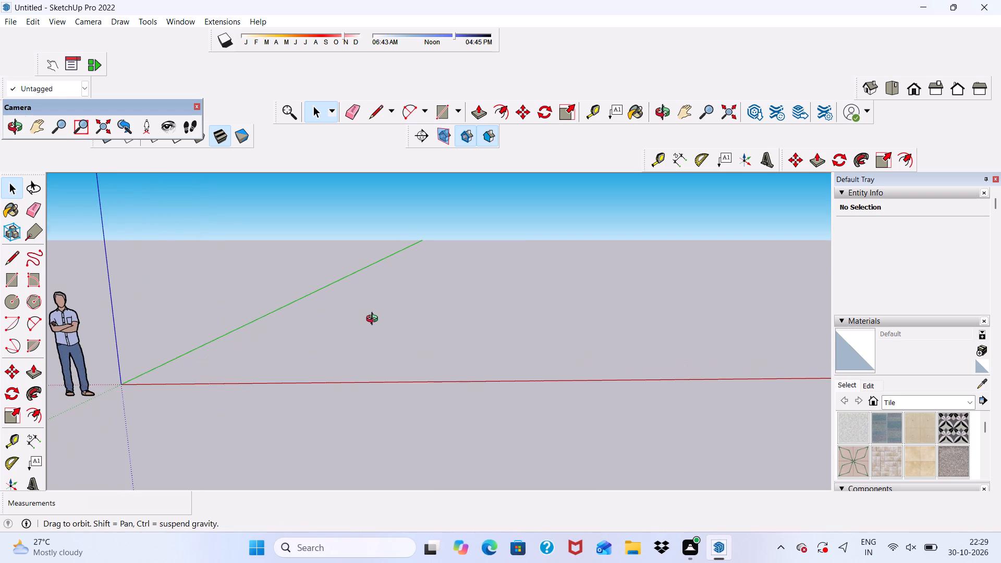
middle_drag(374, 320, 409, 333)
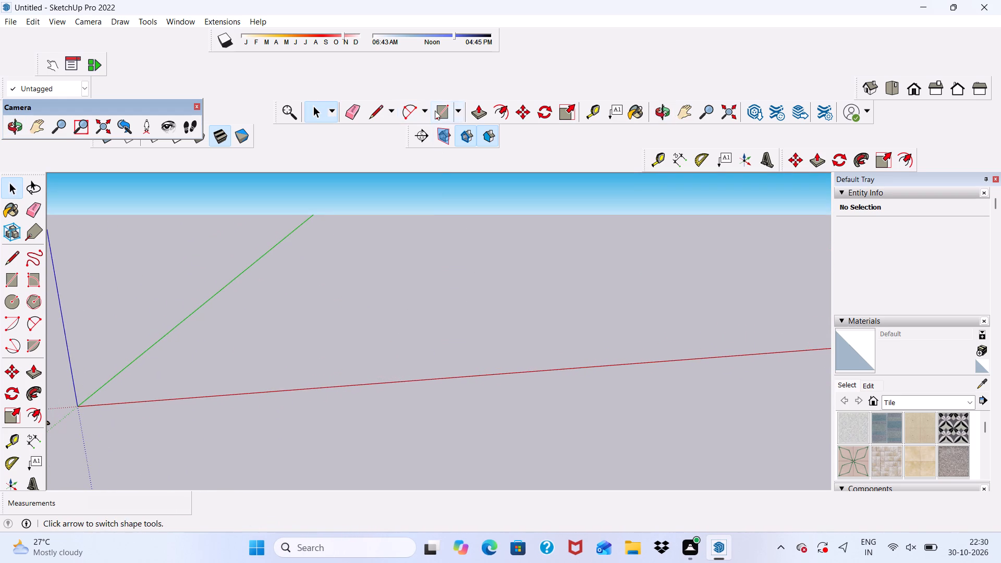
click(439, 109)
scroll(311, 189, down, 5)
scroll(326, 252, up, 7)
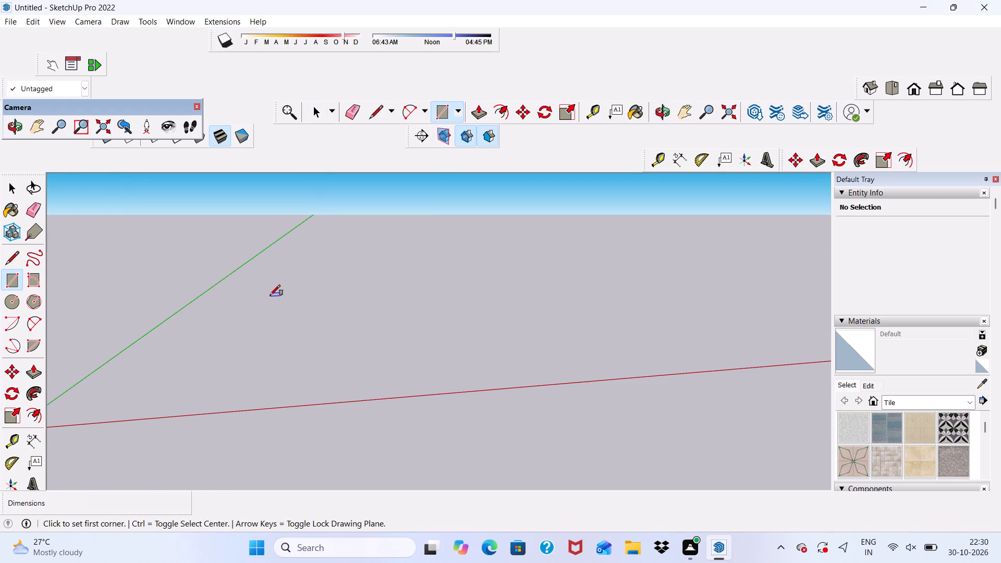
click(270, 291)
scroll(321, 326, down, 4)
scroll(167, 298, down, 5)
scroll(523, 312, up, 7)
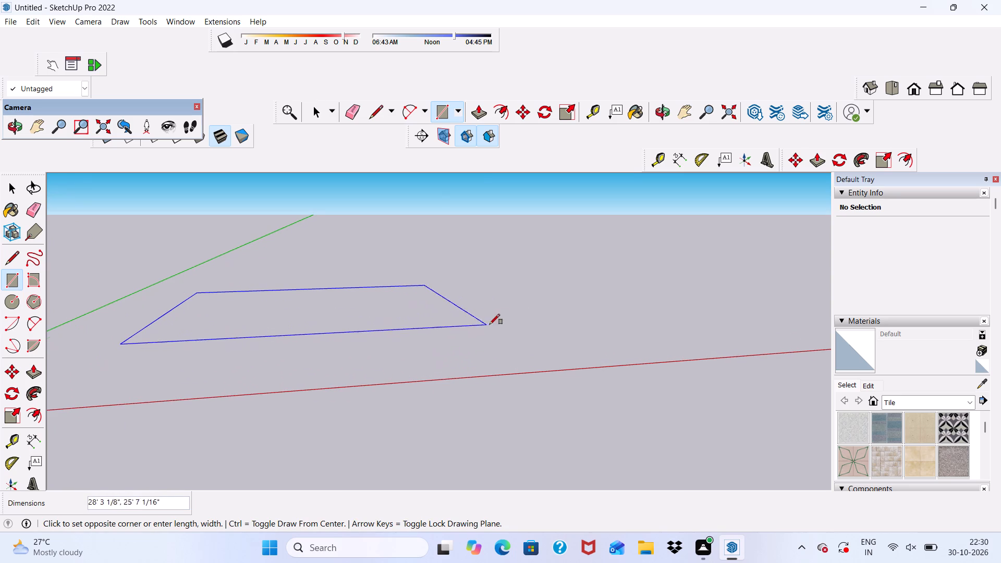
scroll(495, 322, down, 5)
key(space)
Draw a new rectangle of about 2,423 square feet flat on the ground plane, between the red and green axes.
click(446, 100)
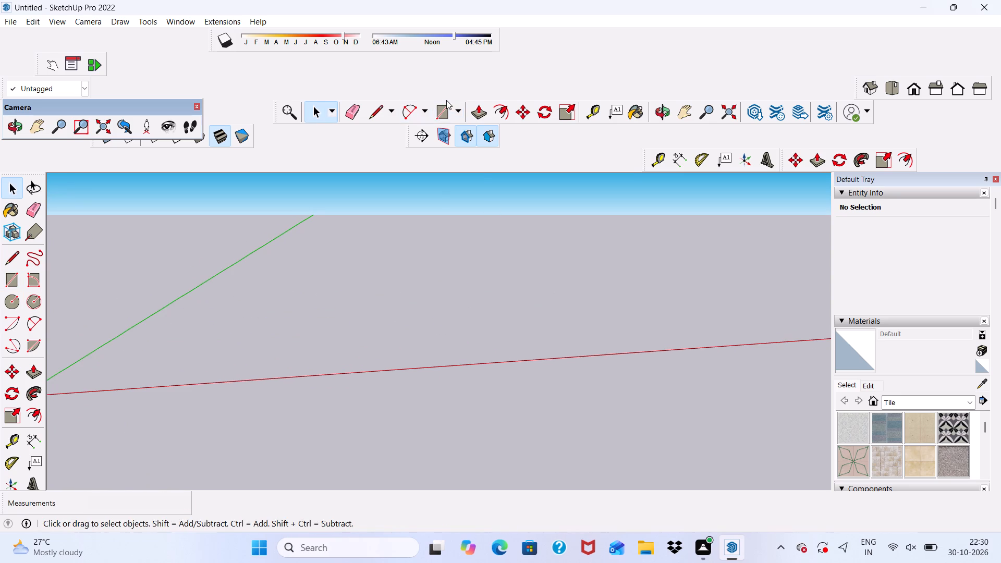
click(444, 117)
scroll(497, 250, down, 5)
middle_drag(661, 289, 616, 321)
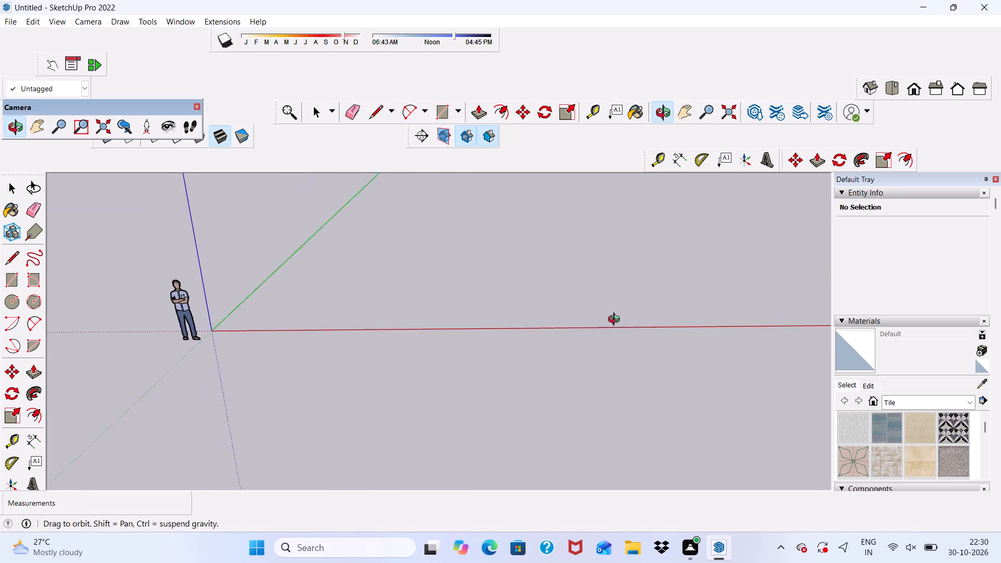
middle_drag(616, 321, 596, 311)
scroll(542, 230, up, 5)
scroll(443, 207, down, 2)
middle_drag(392, 244, 474, 234)
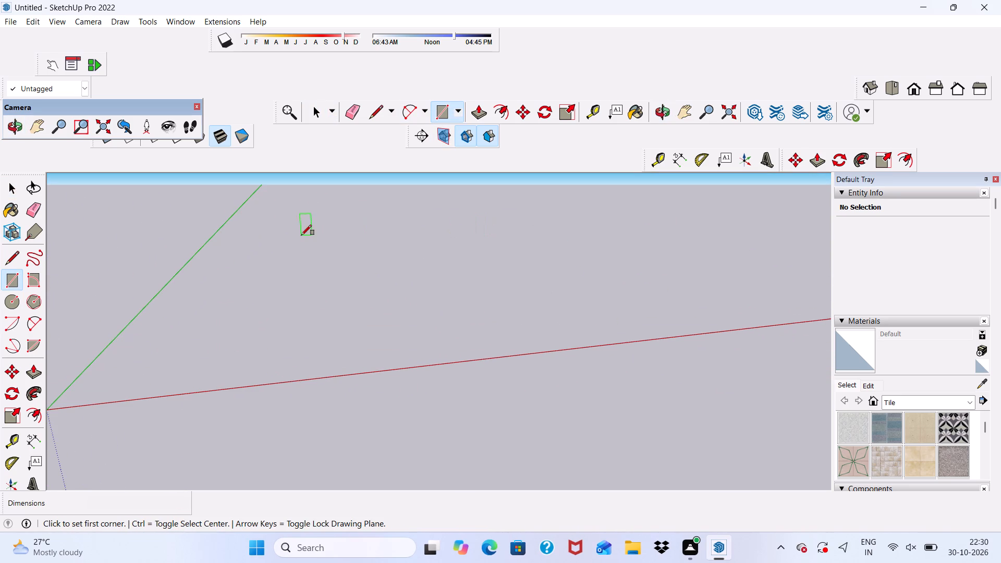
click(288, 242)
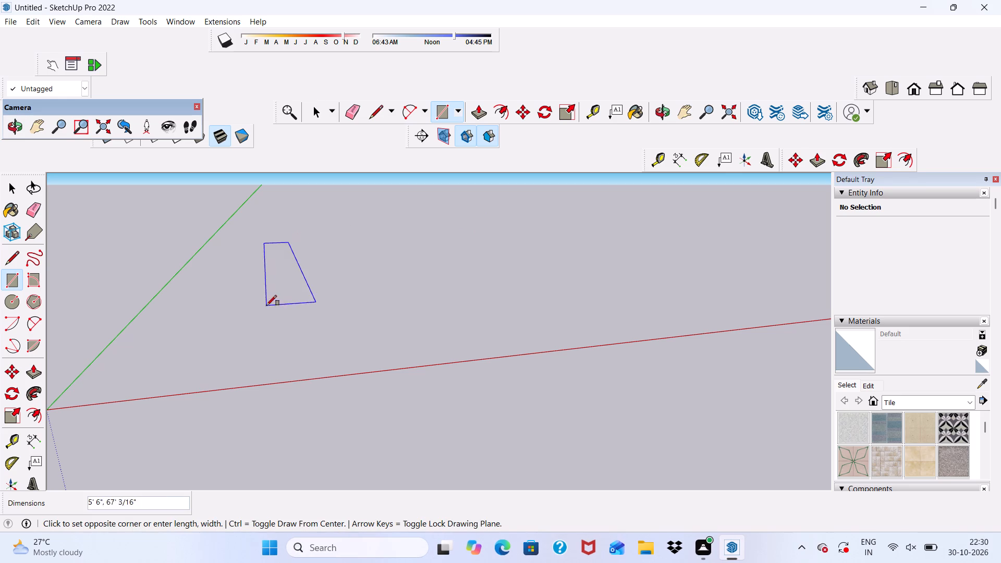
scroll(266, 311, down, 5)
scroll(454, 304, up, 1)
scroll(554, 289, up, 7)
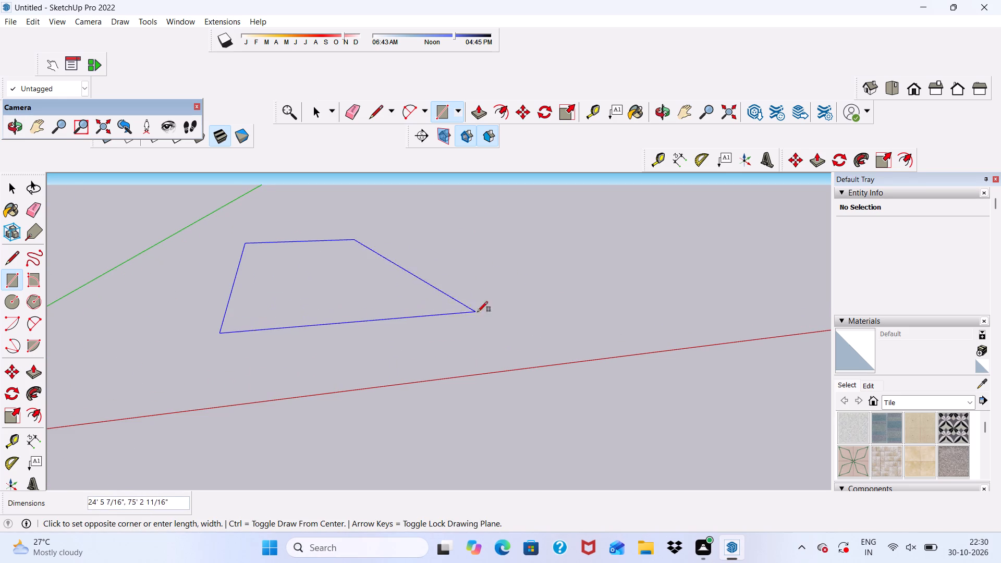
click(546, 313)
scroll(465, 248, down, 4)
key(space)
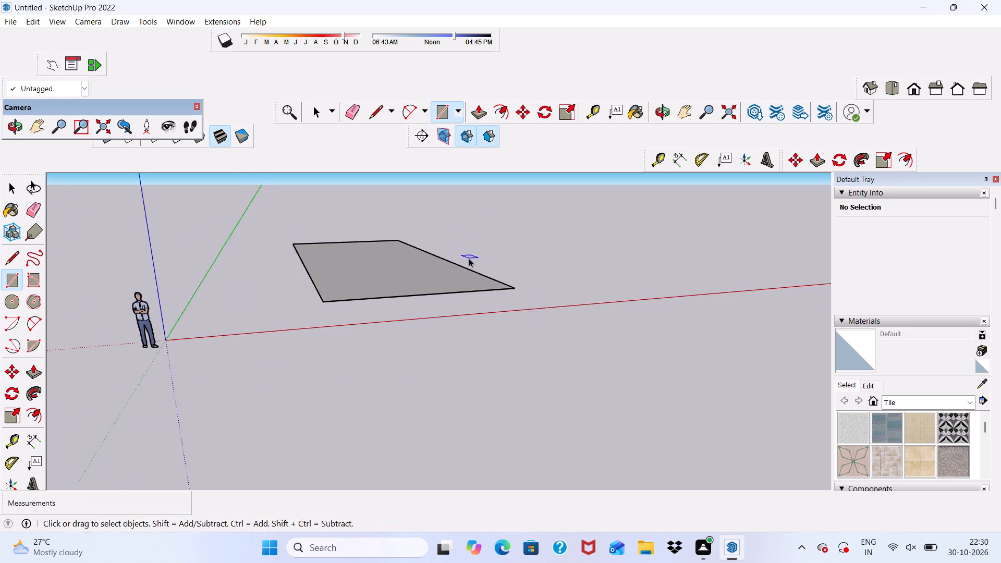
Push/Pull the new rectangle's face upward by 10' into a solid block.
middle_drag(469, 258, 378, 292)
scroll(388, 277, up, 3)
click(423, 265)
key(space)
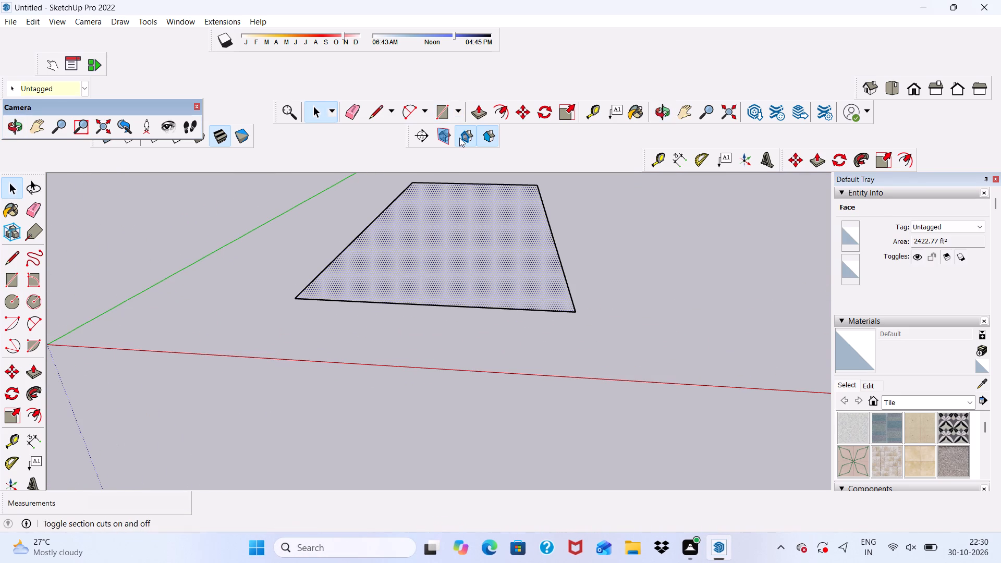
click(487, 109)
click(423, 261)
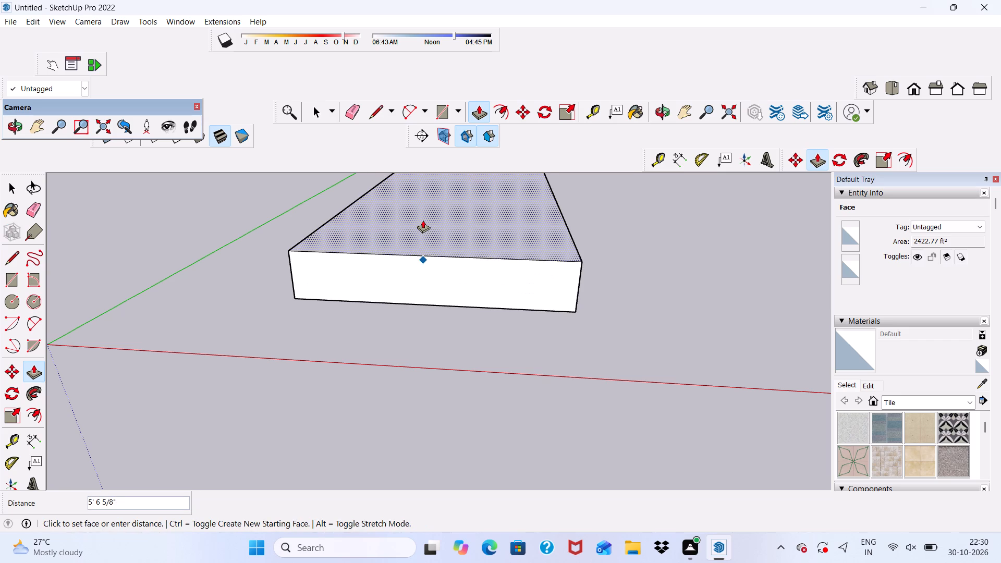
text(10')
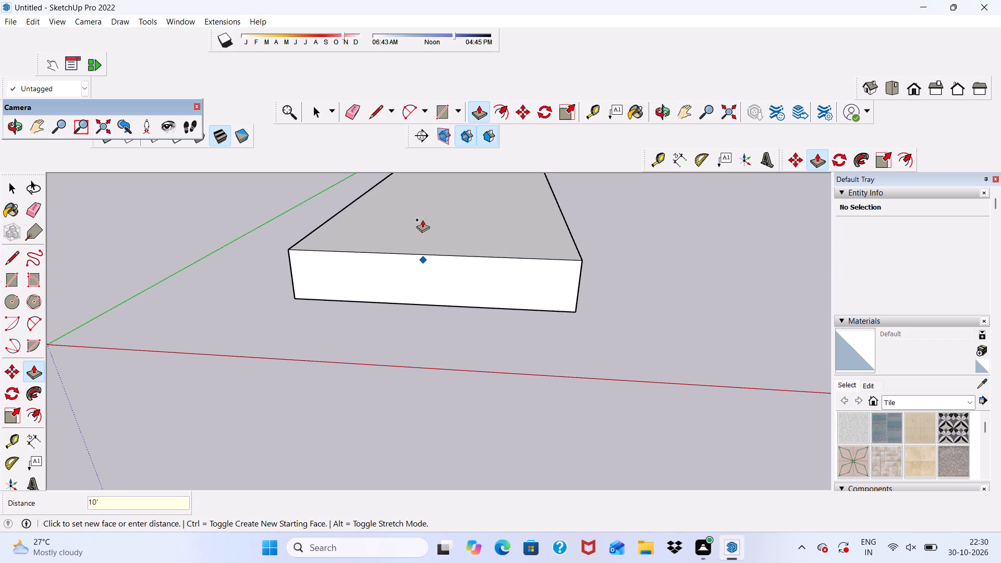
key(Return)
scroll(422, 231, down, 4)
middle_drag(451, 253, 500, 199)
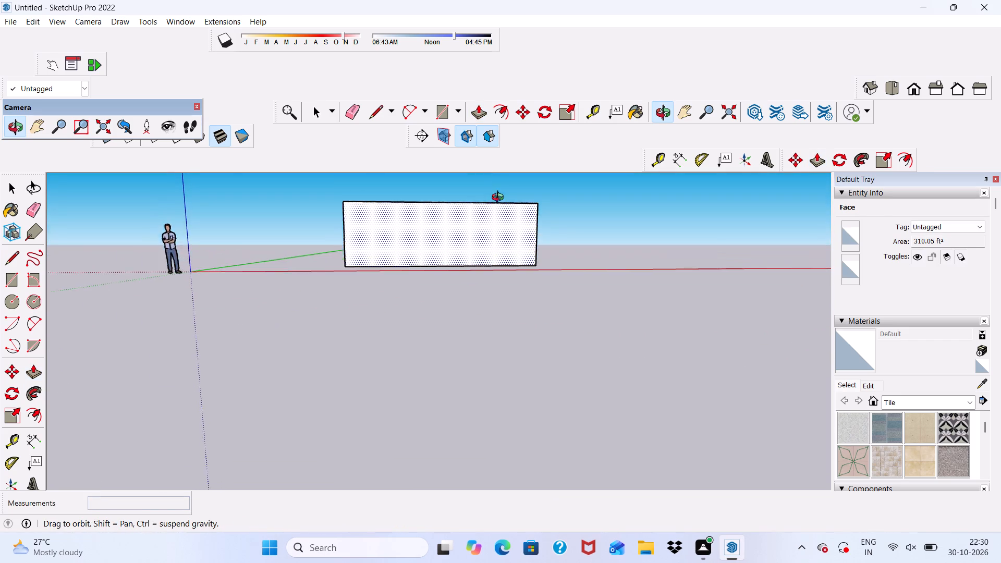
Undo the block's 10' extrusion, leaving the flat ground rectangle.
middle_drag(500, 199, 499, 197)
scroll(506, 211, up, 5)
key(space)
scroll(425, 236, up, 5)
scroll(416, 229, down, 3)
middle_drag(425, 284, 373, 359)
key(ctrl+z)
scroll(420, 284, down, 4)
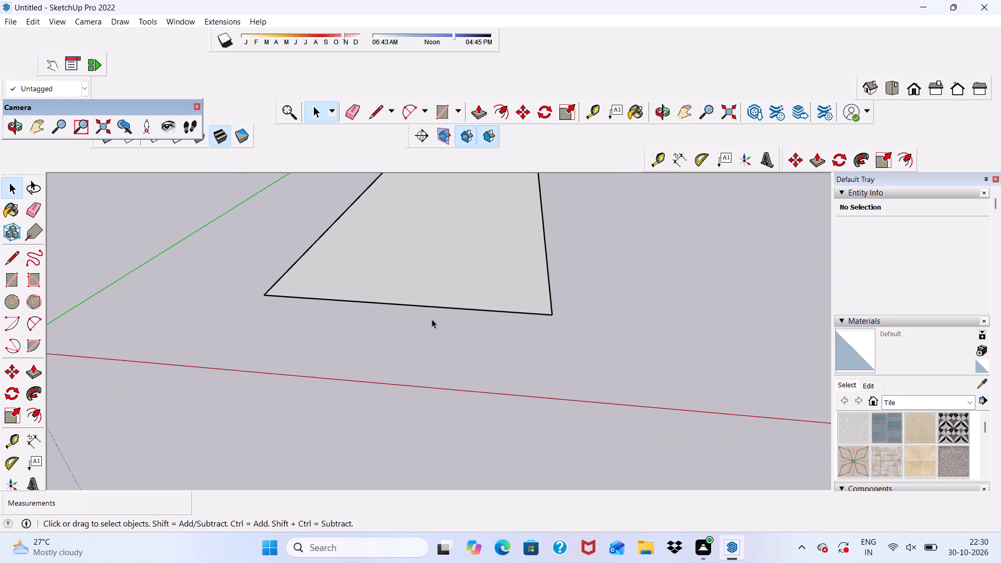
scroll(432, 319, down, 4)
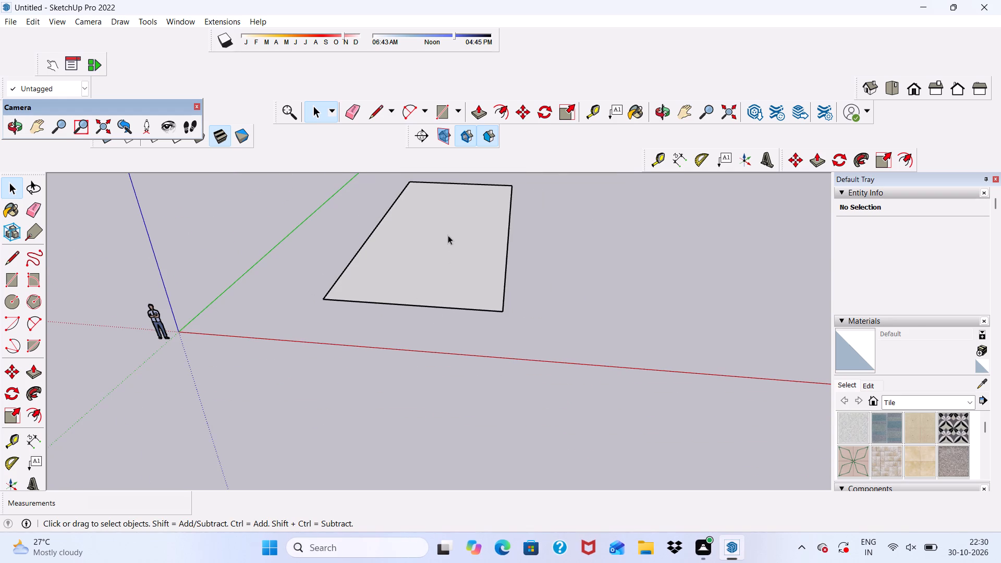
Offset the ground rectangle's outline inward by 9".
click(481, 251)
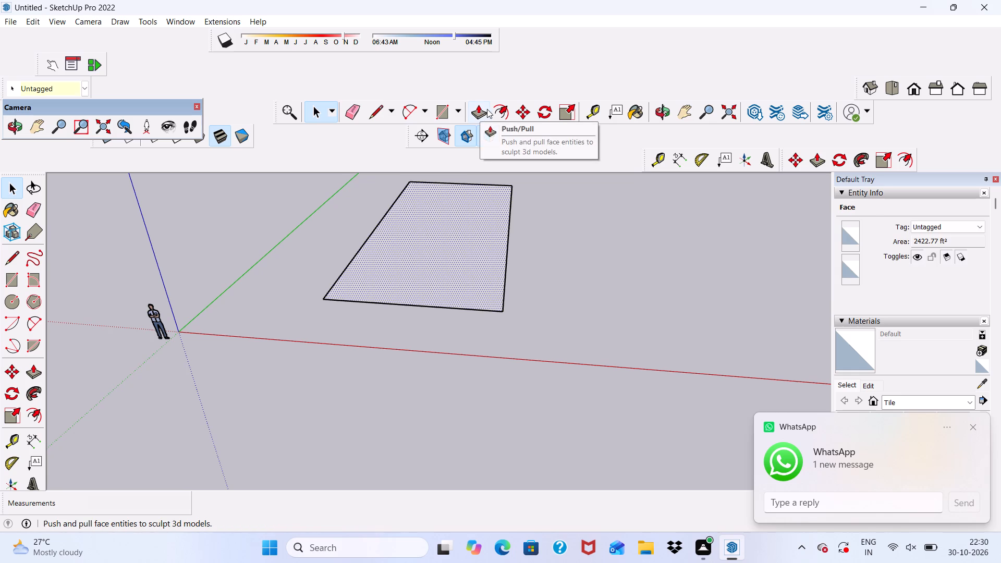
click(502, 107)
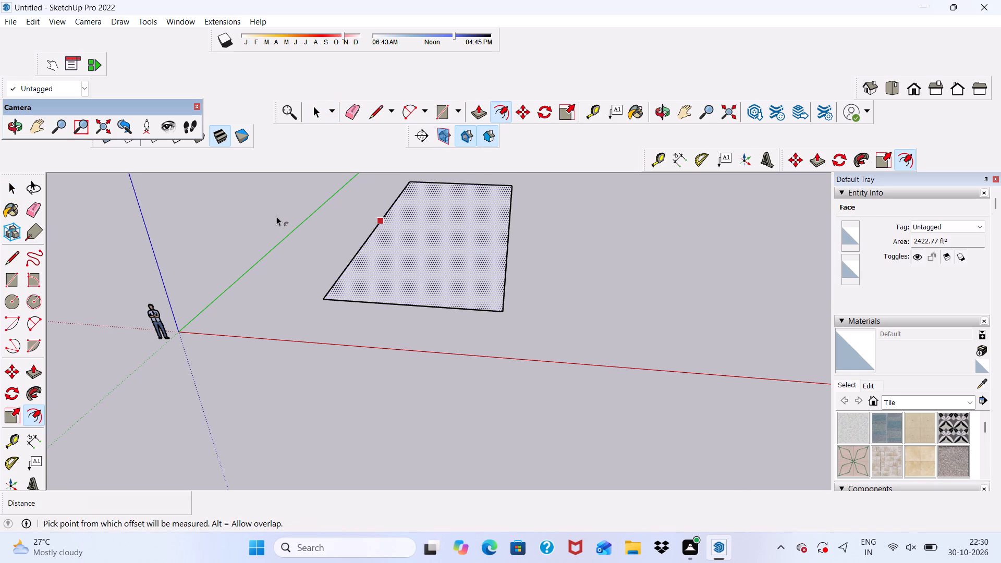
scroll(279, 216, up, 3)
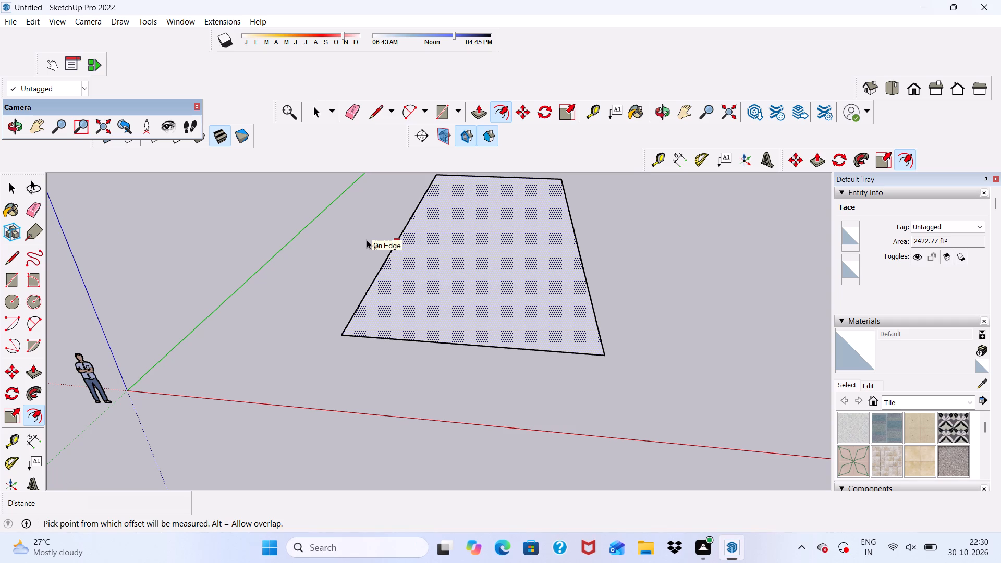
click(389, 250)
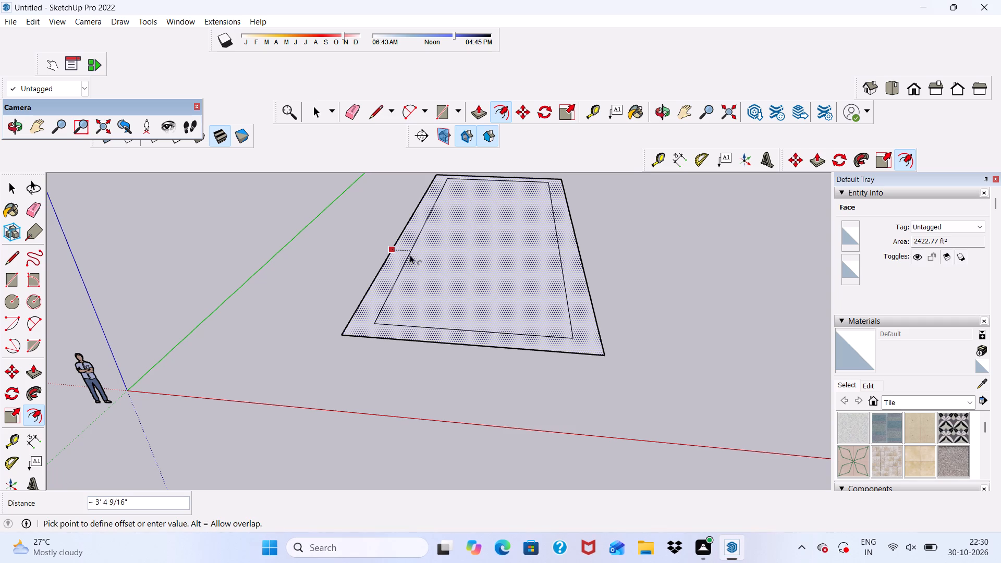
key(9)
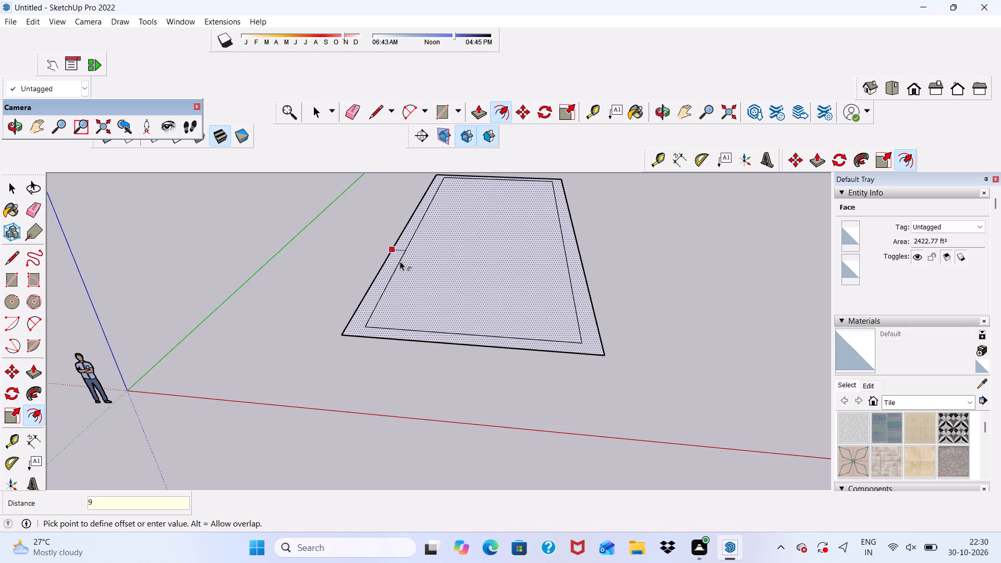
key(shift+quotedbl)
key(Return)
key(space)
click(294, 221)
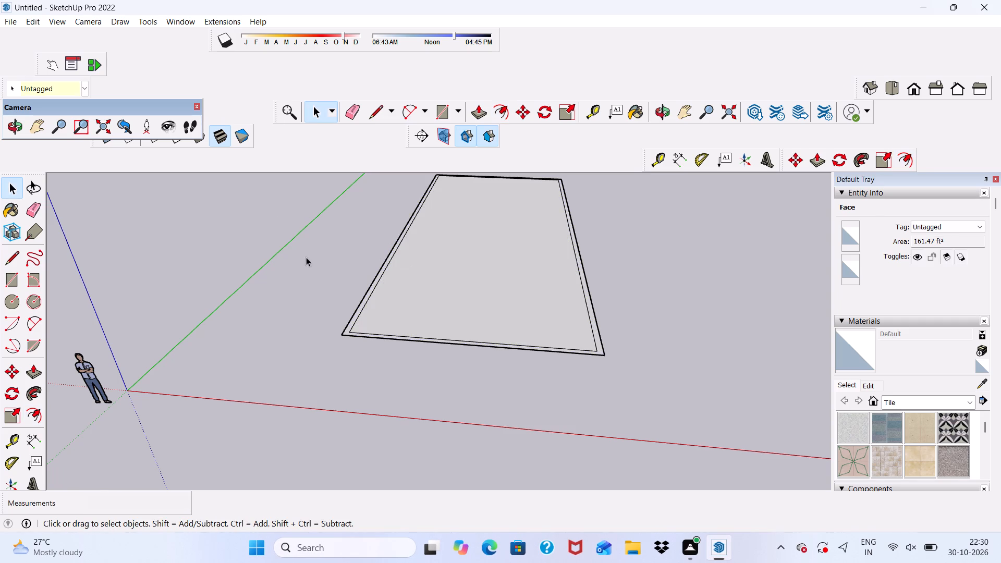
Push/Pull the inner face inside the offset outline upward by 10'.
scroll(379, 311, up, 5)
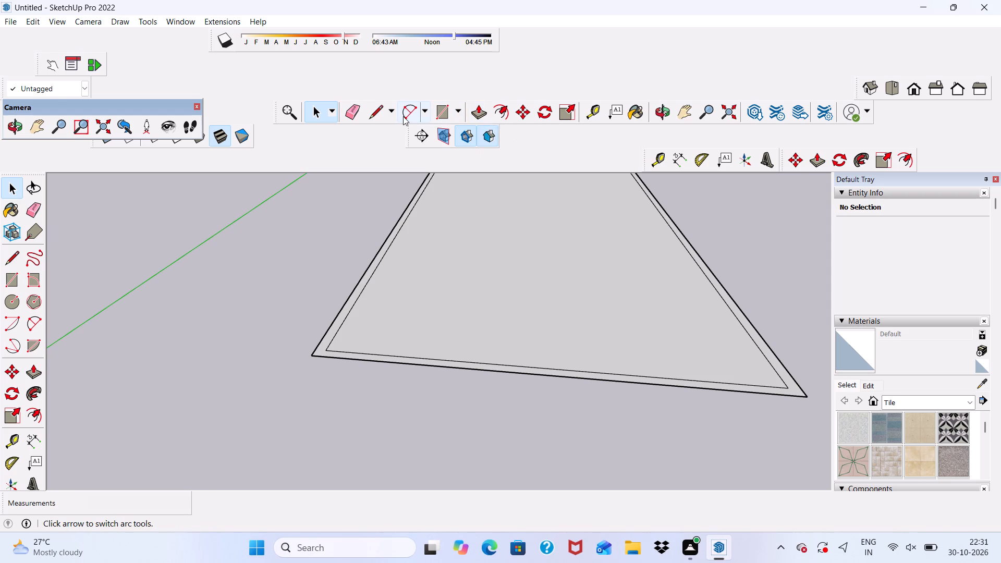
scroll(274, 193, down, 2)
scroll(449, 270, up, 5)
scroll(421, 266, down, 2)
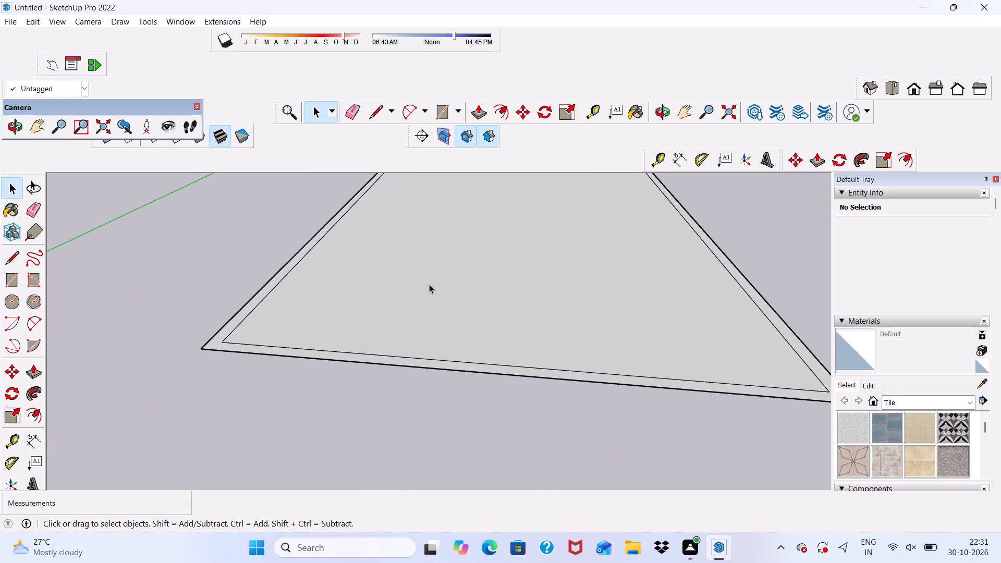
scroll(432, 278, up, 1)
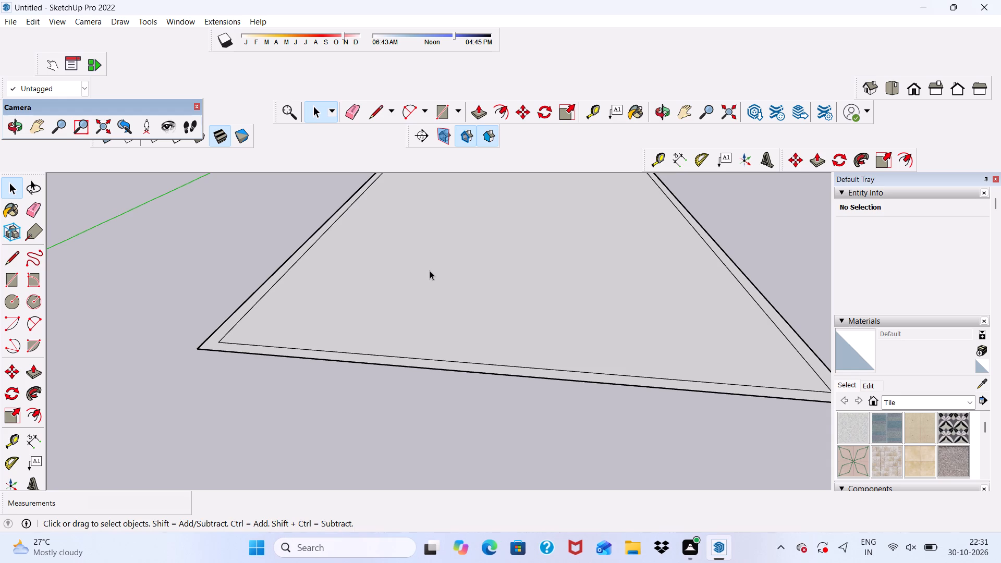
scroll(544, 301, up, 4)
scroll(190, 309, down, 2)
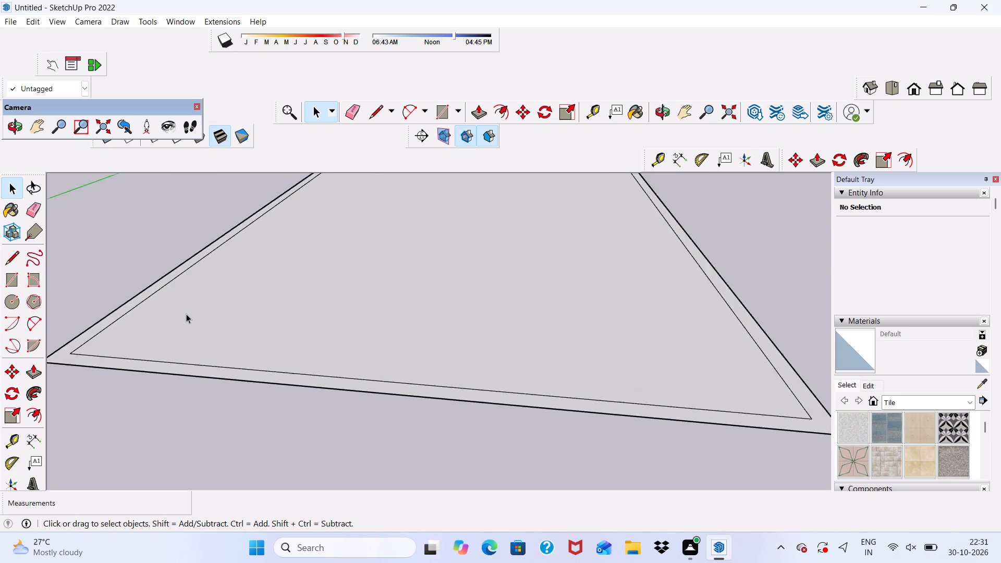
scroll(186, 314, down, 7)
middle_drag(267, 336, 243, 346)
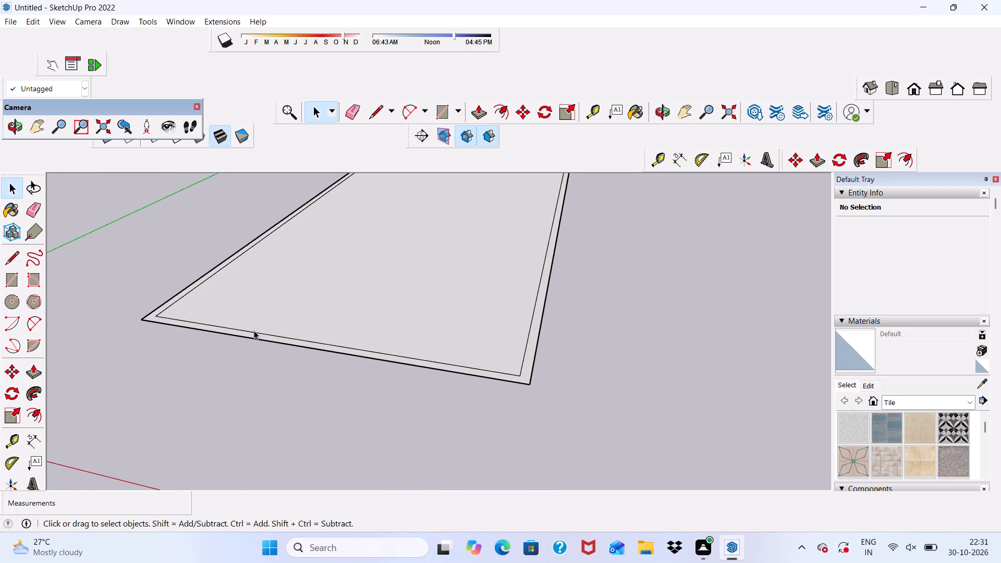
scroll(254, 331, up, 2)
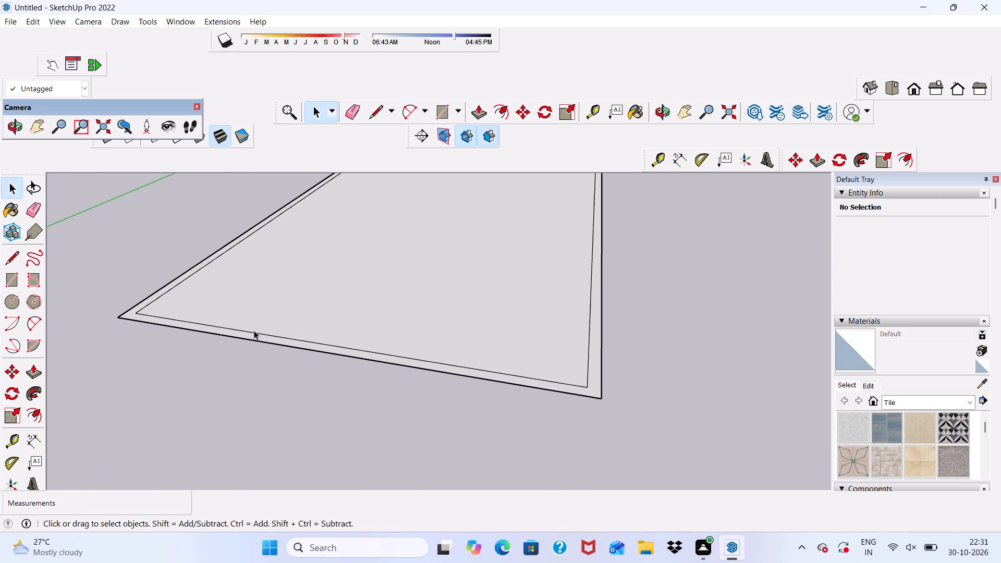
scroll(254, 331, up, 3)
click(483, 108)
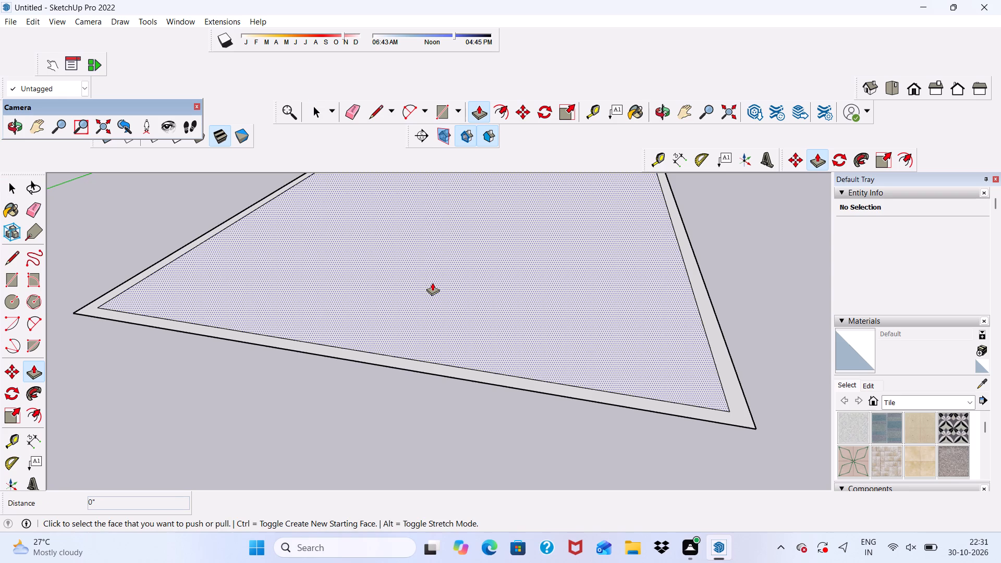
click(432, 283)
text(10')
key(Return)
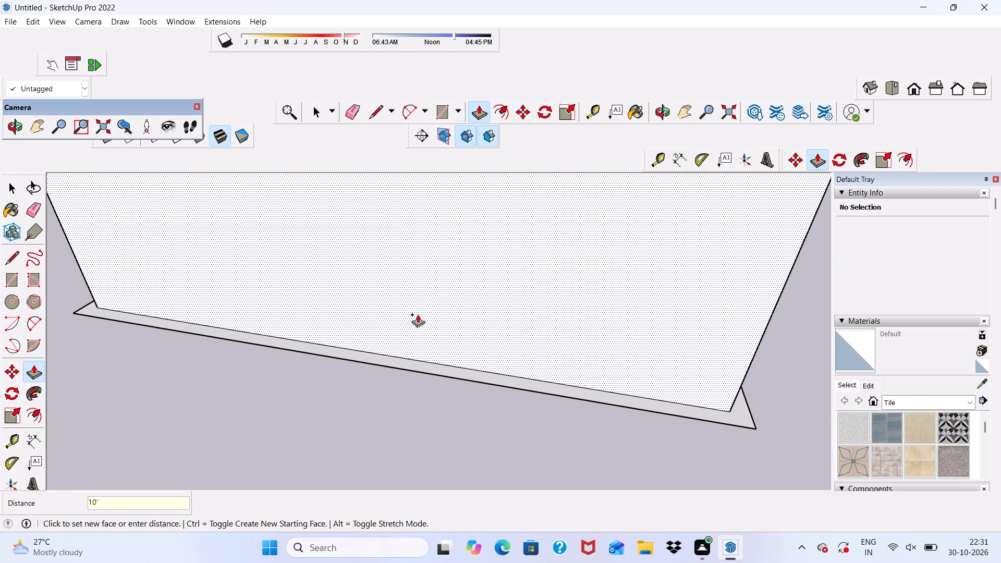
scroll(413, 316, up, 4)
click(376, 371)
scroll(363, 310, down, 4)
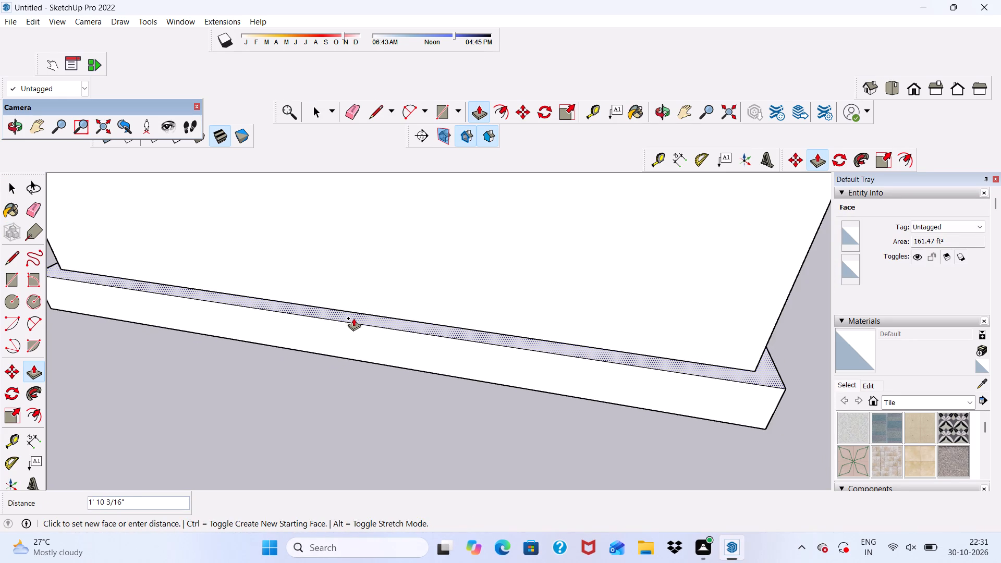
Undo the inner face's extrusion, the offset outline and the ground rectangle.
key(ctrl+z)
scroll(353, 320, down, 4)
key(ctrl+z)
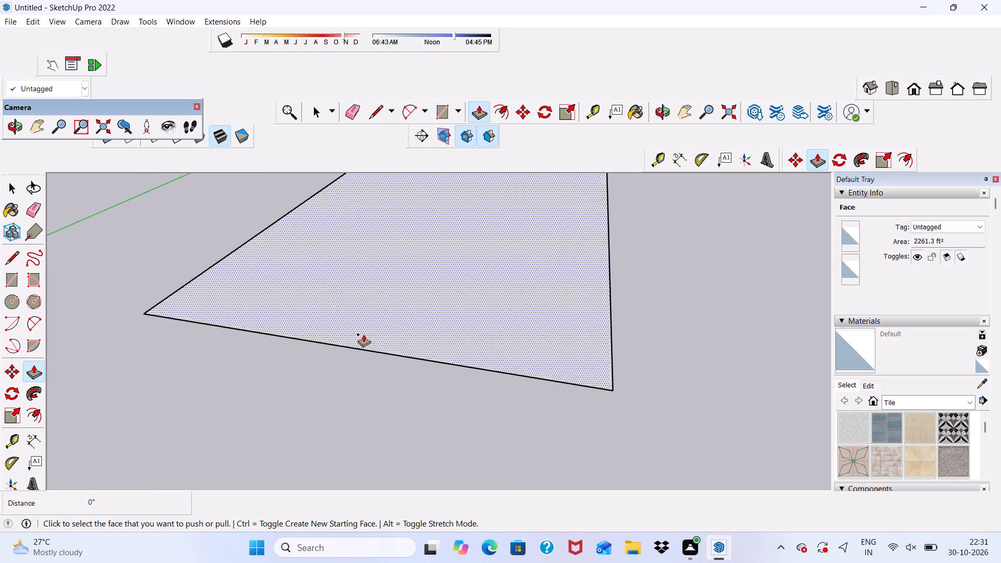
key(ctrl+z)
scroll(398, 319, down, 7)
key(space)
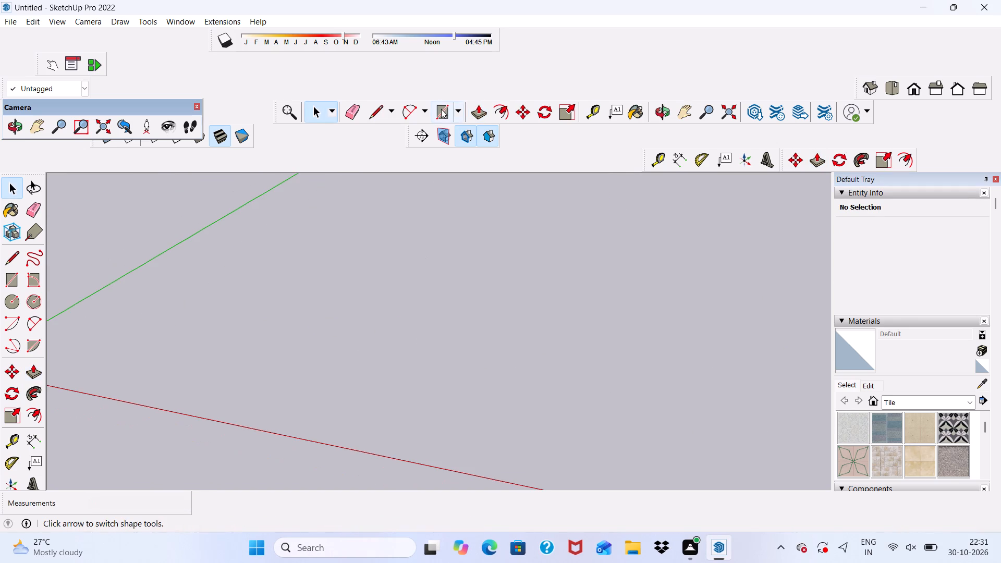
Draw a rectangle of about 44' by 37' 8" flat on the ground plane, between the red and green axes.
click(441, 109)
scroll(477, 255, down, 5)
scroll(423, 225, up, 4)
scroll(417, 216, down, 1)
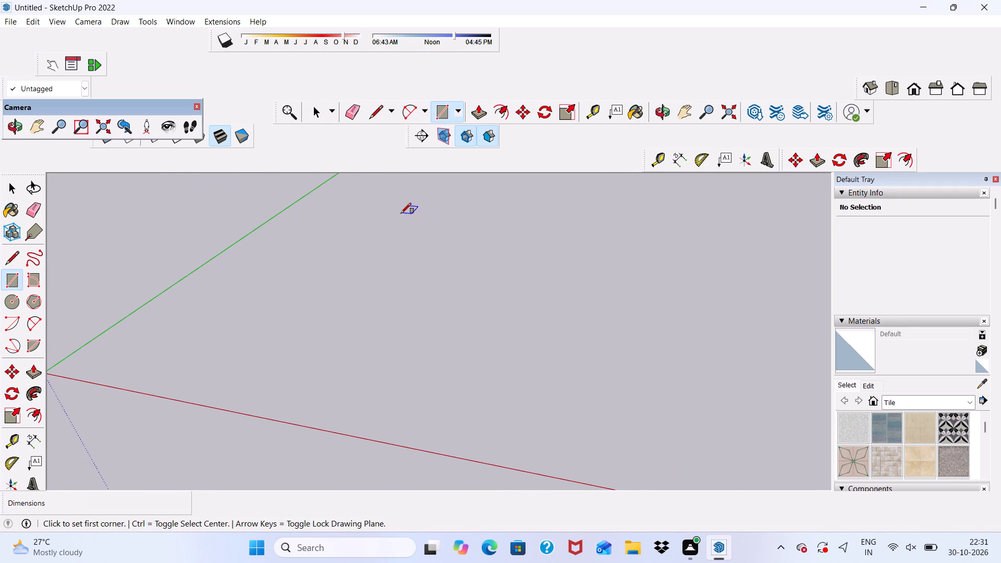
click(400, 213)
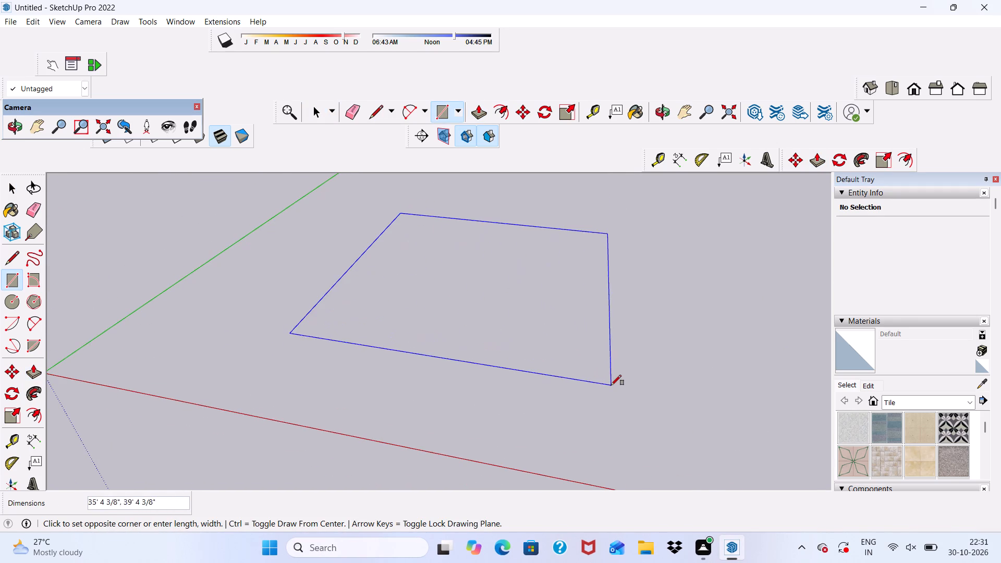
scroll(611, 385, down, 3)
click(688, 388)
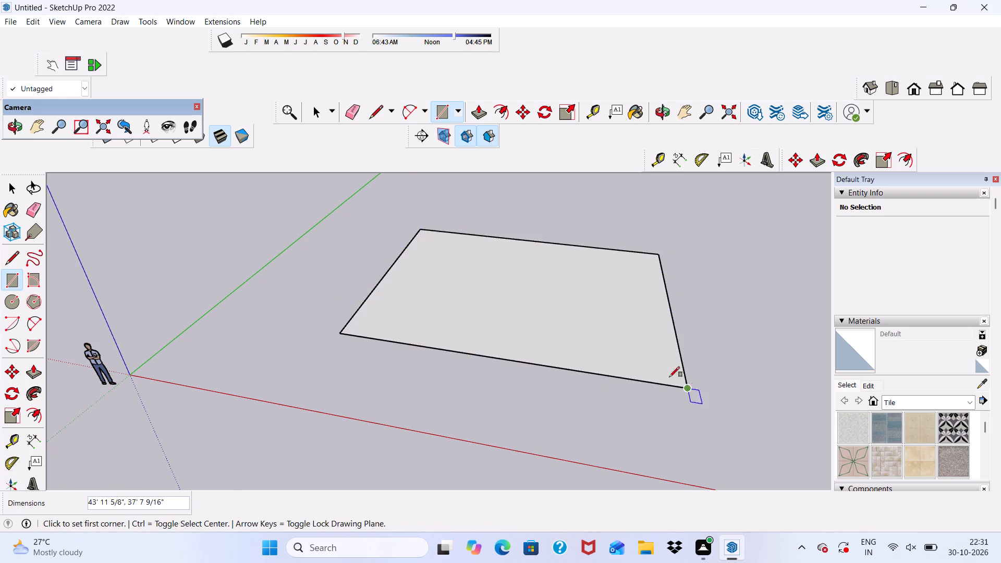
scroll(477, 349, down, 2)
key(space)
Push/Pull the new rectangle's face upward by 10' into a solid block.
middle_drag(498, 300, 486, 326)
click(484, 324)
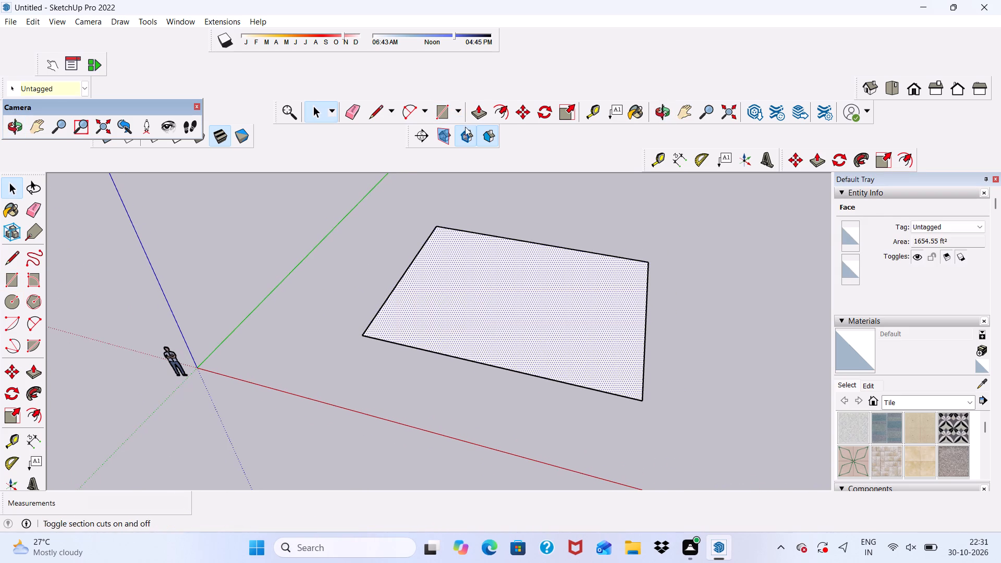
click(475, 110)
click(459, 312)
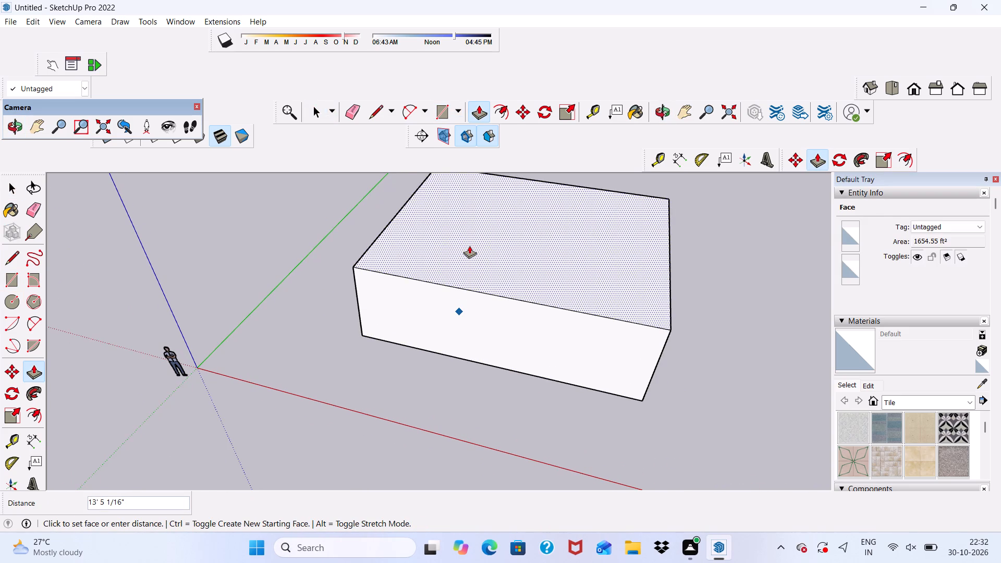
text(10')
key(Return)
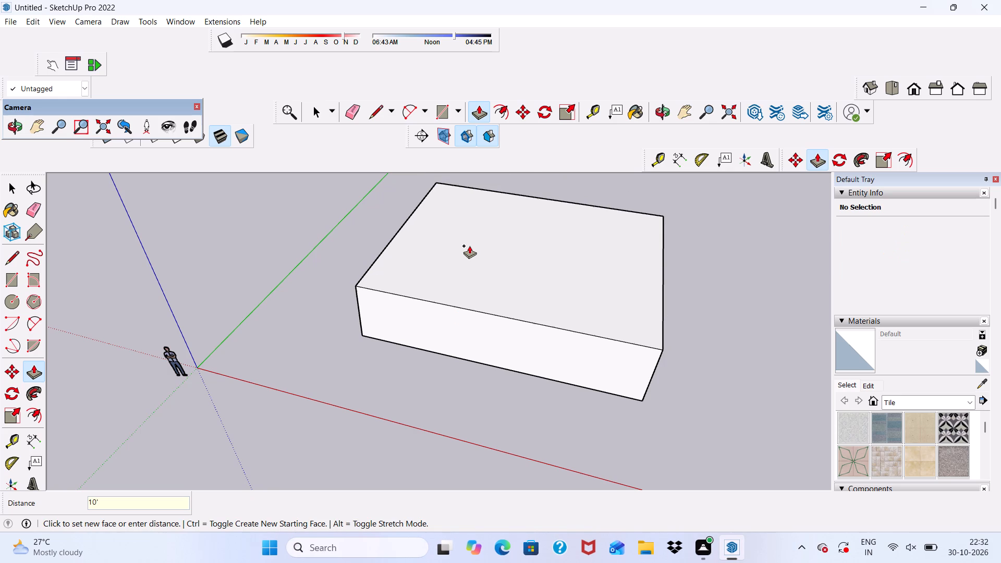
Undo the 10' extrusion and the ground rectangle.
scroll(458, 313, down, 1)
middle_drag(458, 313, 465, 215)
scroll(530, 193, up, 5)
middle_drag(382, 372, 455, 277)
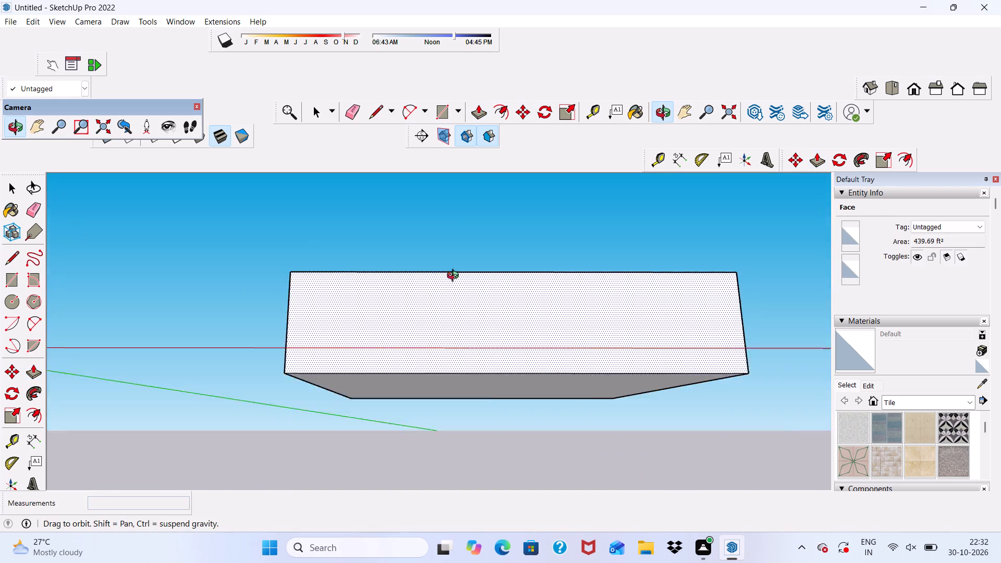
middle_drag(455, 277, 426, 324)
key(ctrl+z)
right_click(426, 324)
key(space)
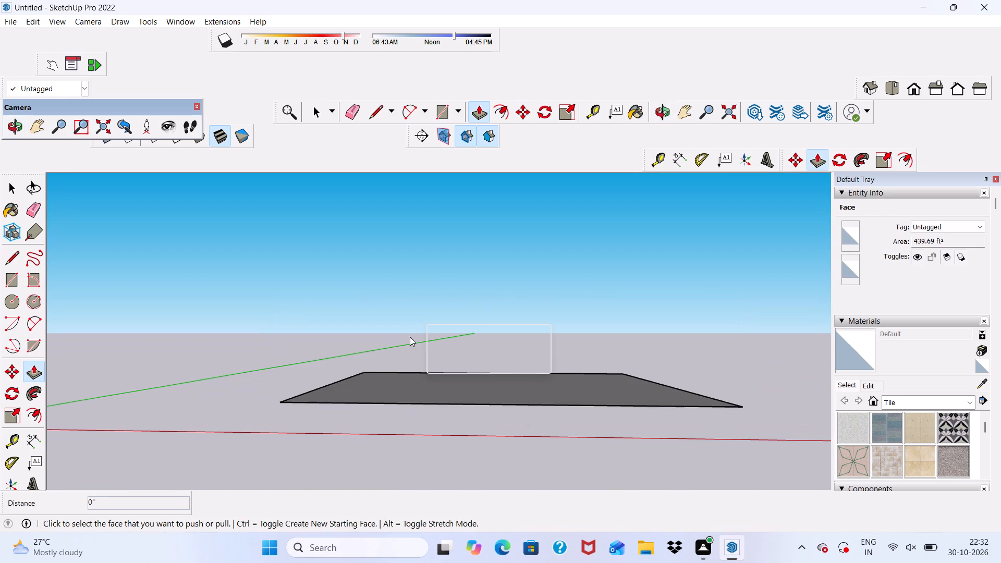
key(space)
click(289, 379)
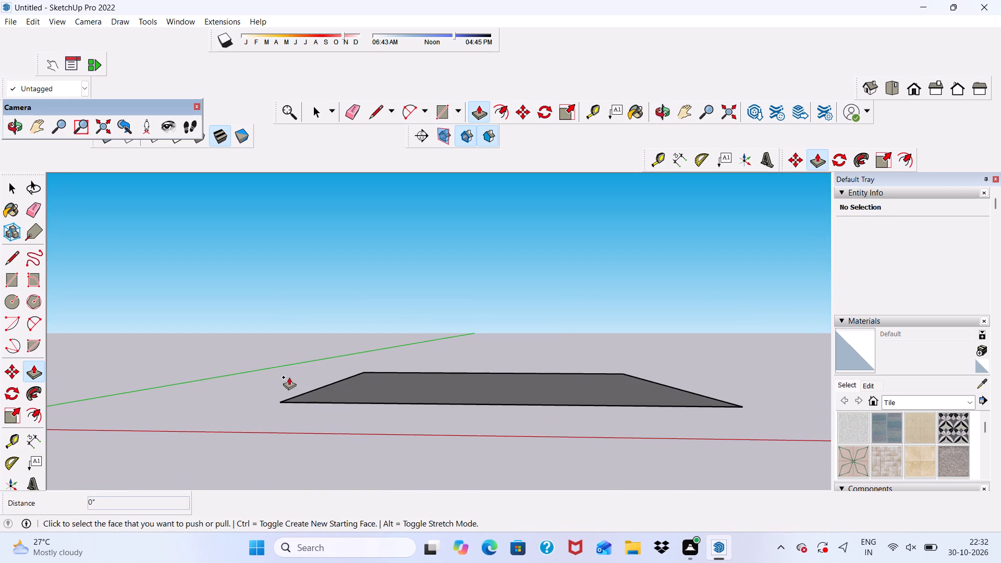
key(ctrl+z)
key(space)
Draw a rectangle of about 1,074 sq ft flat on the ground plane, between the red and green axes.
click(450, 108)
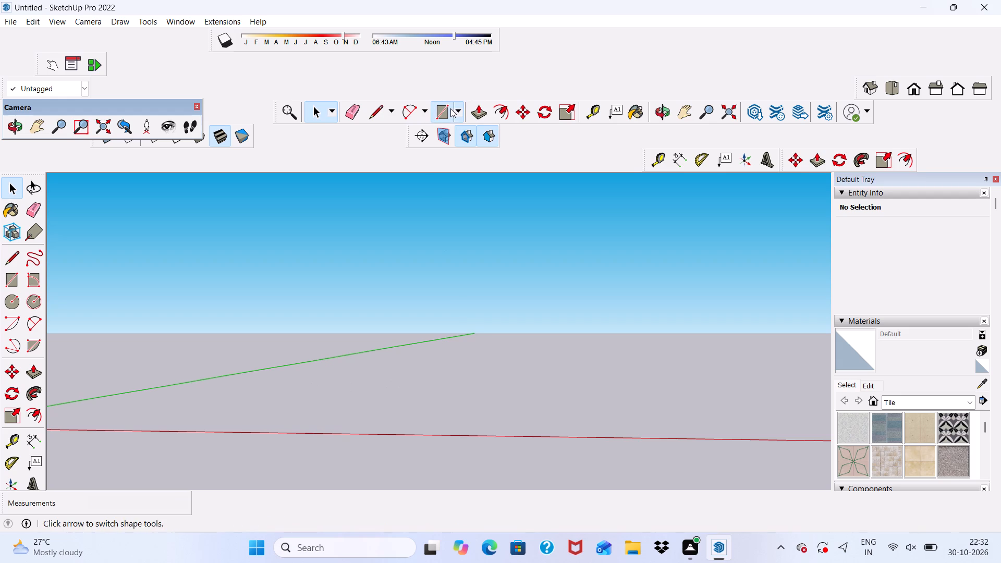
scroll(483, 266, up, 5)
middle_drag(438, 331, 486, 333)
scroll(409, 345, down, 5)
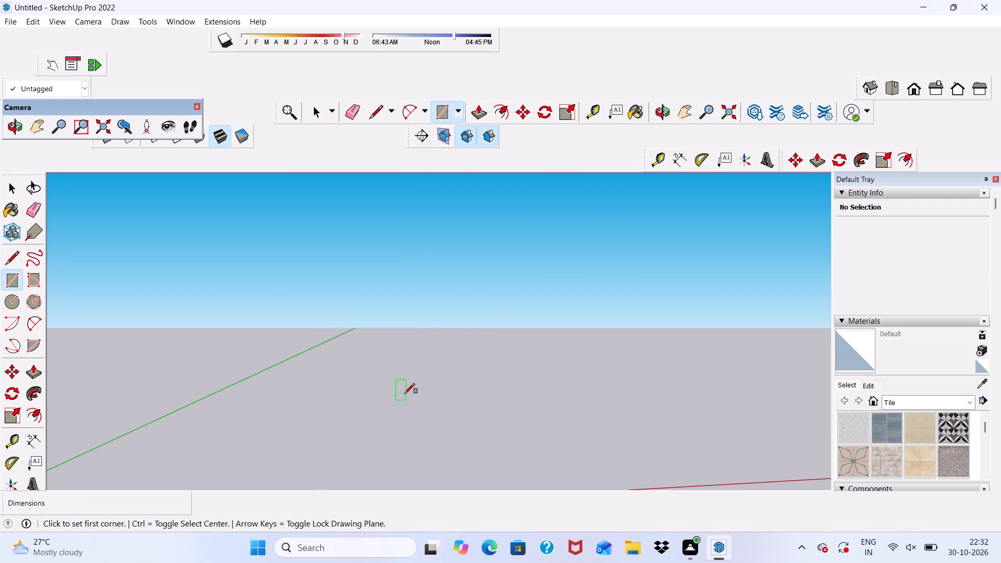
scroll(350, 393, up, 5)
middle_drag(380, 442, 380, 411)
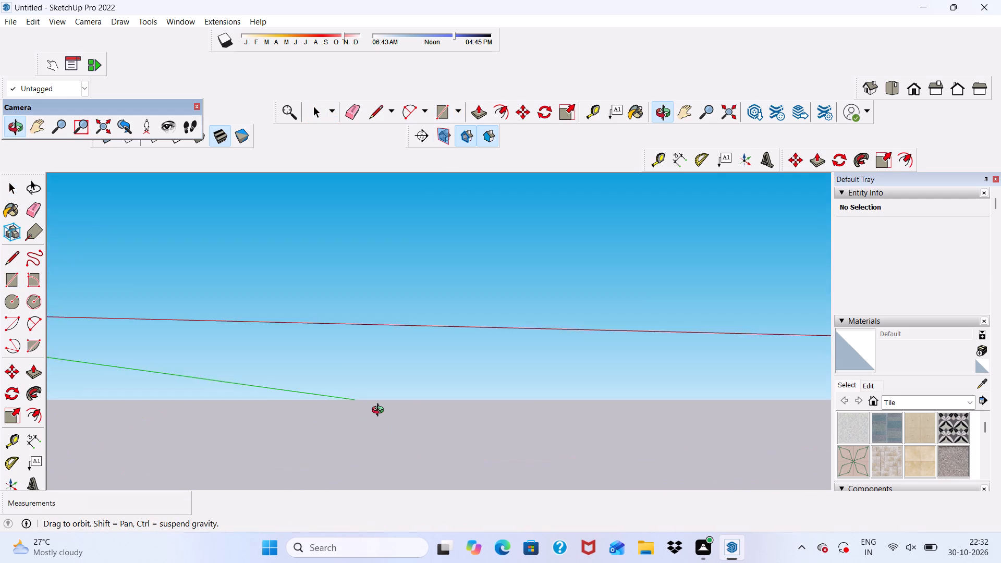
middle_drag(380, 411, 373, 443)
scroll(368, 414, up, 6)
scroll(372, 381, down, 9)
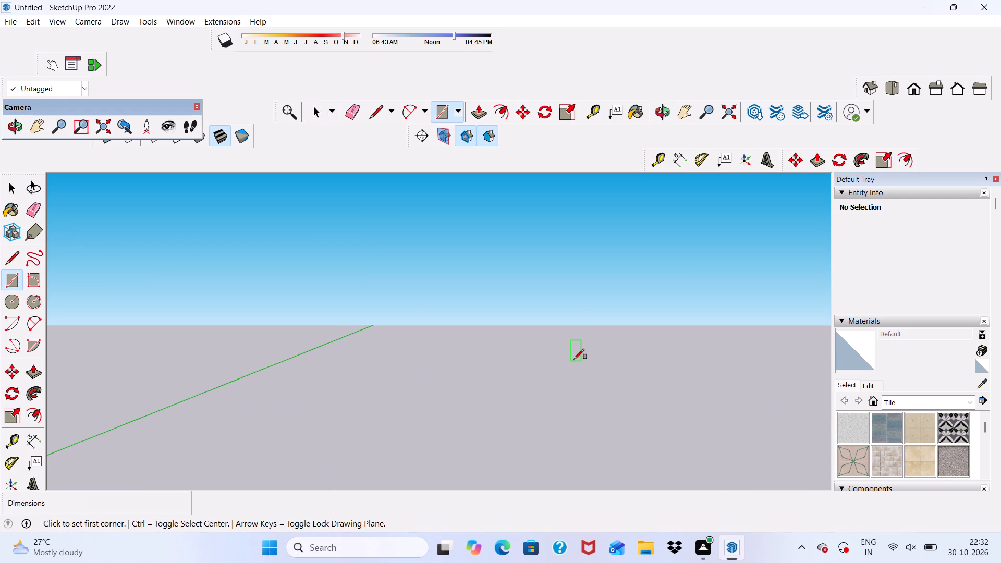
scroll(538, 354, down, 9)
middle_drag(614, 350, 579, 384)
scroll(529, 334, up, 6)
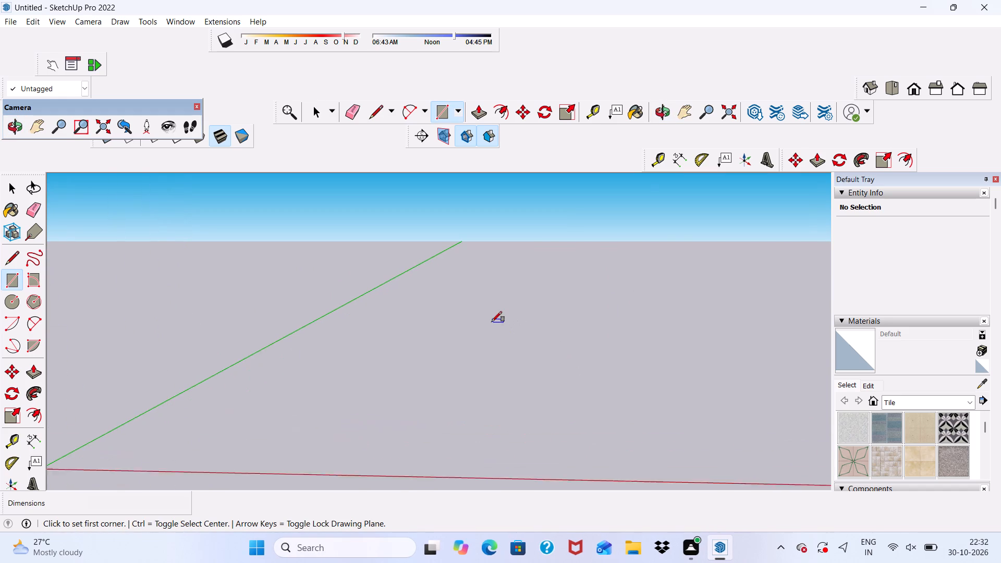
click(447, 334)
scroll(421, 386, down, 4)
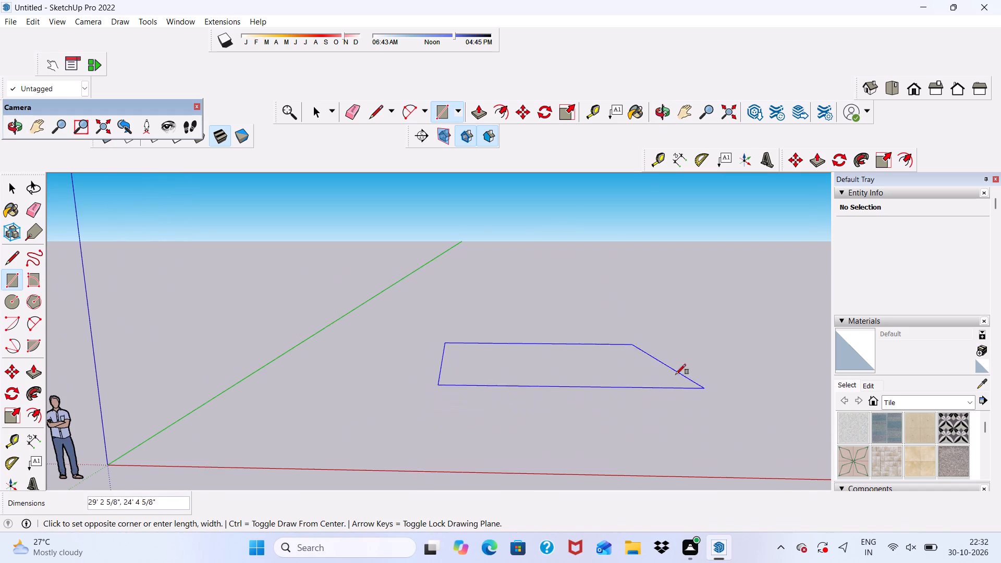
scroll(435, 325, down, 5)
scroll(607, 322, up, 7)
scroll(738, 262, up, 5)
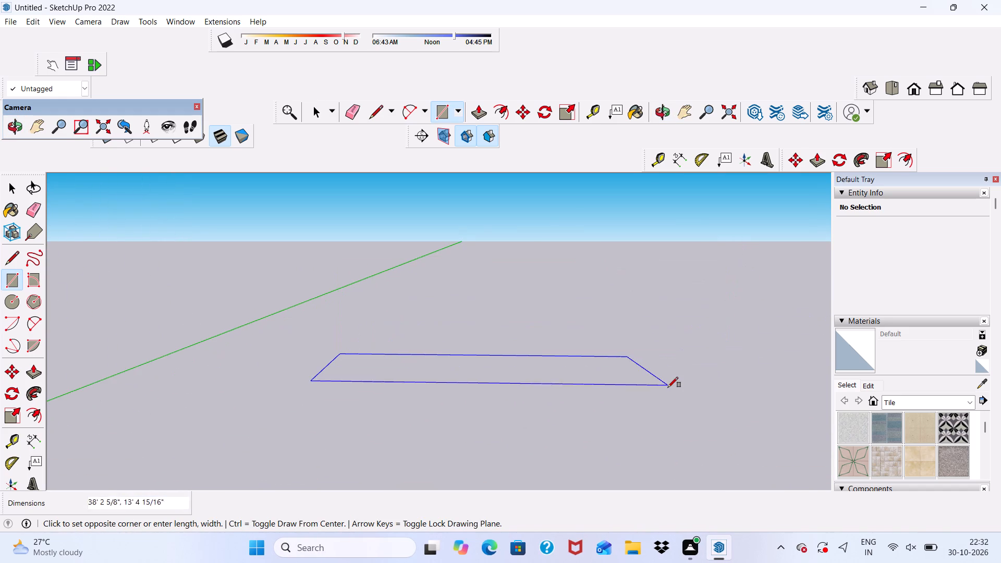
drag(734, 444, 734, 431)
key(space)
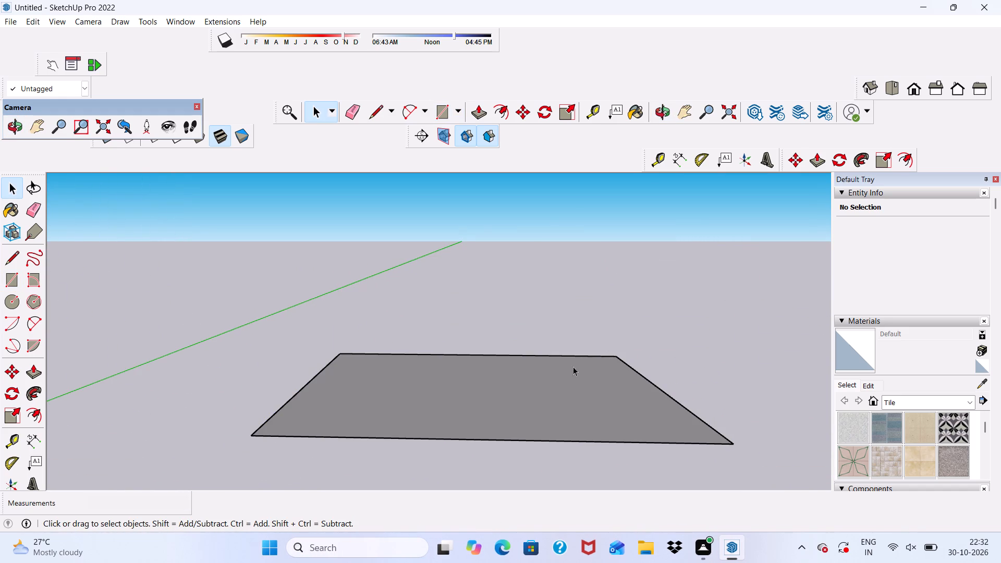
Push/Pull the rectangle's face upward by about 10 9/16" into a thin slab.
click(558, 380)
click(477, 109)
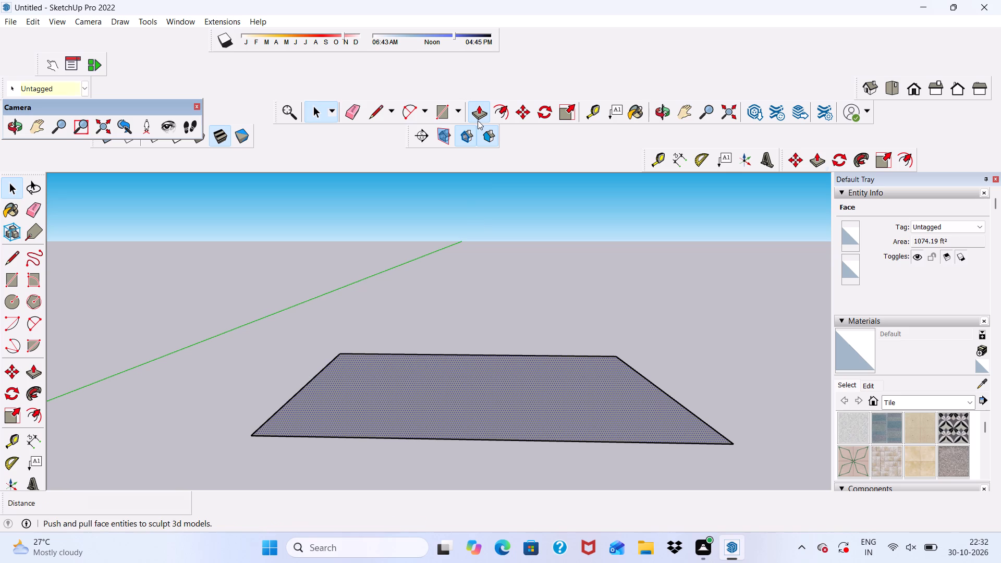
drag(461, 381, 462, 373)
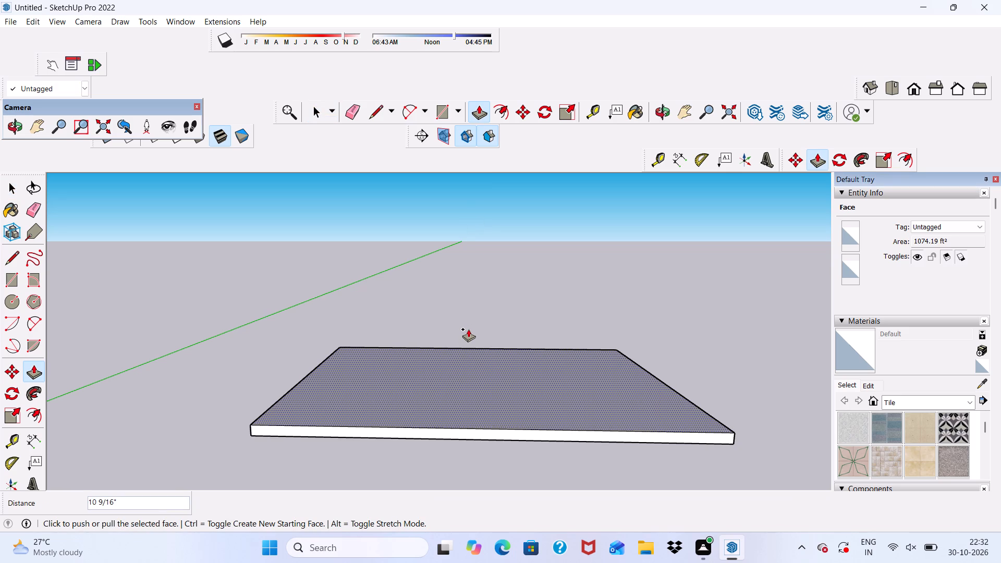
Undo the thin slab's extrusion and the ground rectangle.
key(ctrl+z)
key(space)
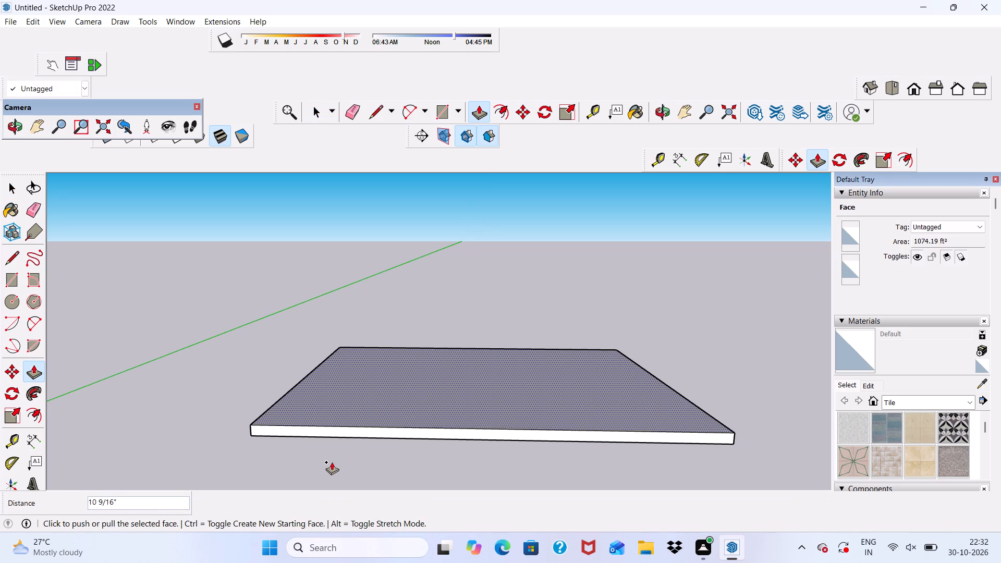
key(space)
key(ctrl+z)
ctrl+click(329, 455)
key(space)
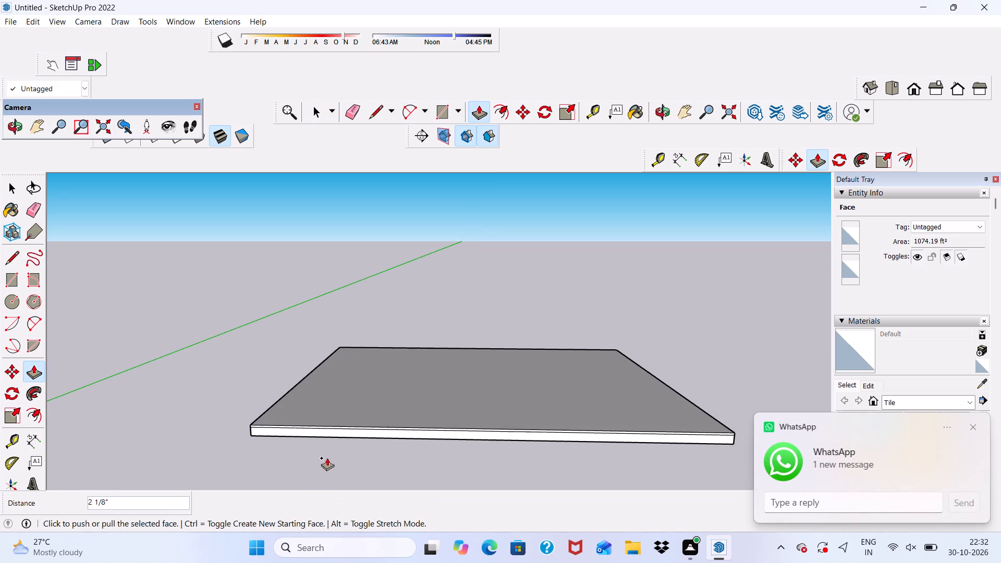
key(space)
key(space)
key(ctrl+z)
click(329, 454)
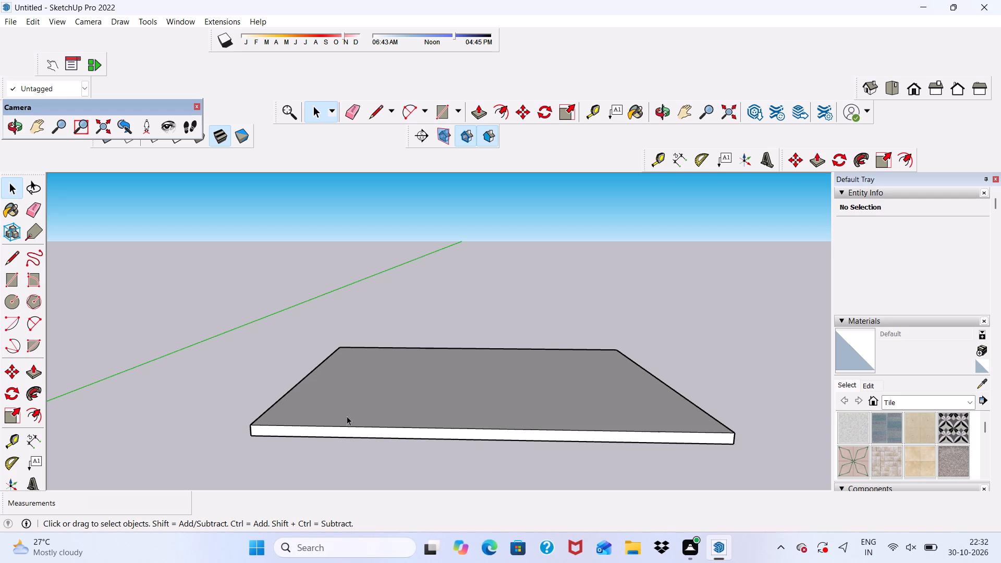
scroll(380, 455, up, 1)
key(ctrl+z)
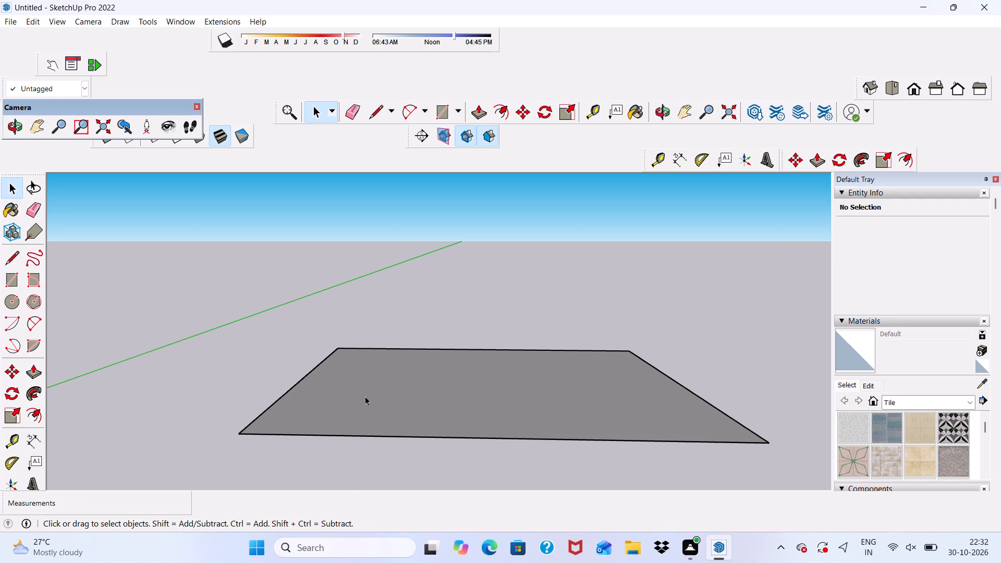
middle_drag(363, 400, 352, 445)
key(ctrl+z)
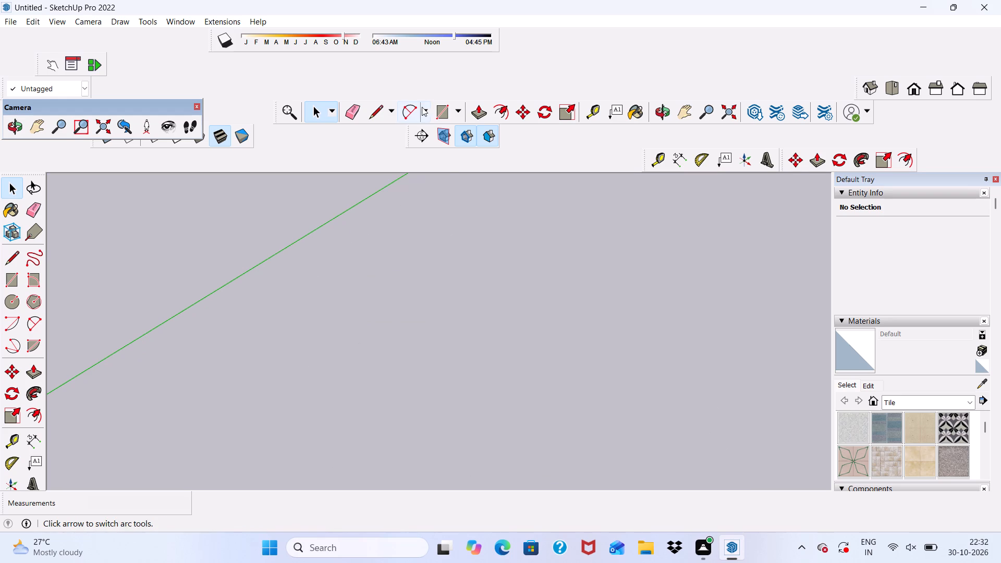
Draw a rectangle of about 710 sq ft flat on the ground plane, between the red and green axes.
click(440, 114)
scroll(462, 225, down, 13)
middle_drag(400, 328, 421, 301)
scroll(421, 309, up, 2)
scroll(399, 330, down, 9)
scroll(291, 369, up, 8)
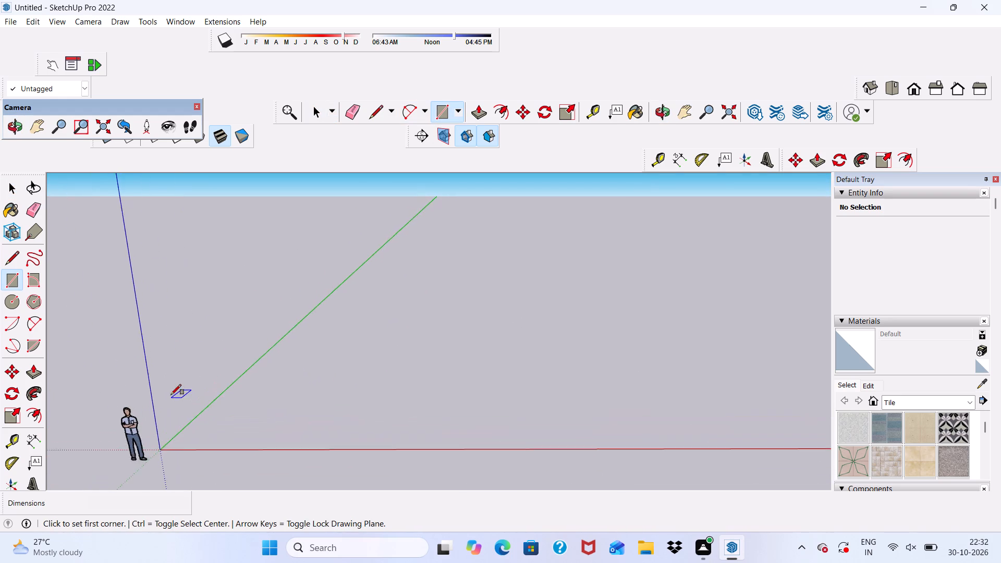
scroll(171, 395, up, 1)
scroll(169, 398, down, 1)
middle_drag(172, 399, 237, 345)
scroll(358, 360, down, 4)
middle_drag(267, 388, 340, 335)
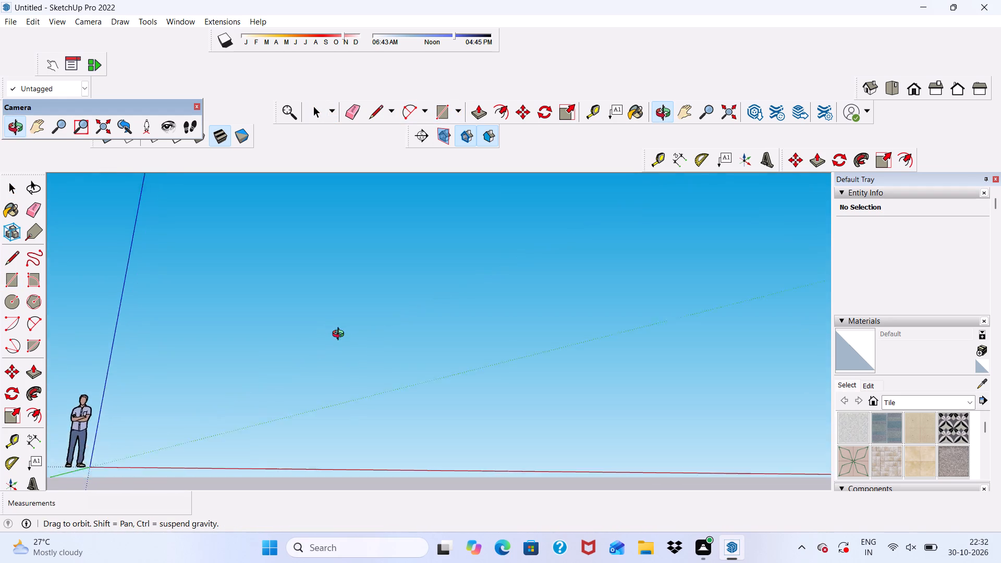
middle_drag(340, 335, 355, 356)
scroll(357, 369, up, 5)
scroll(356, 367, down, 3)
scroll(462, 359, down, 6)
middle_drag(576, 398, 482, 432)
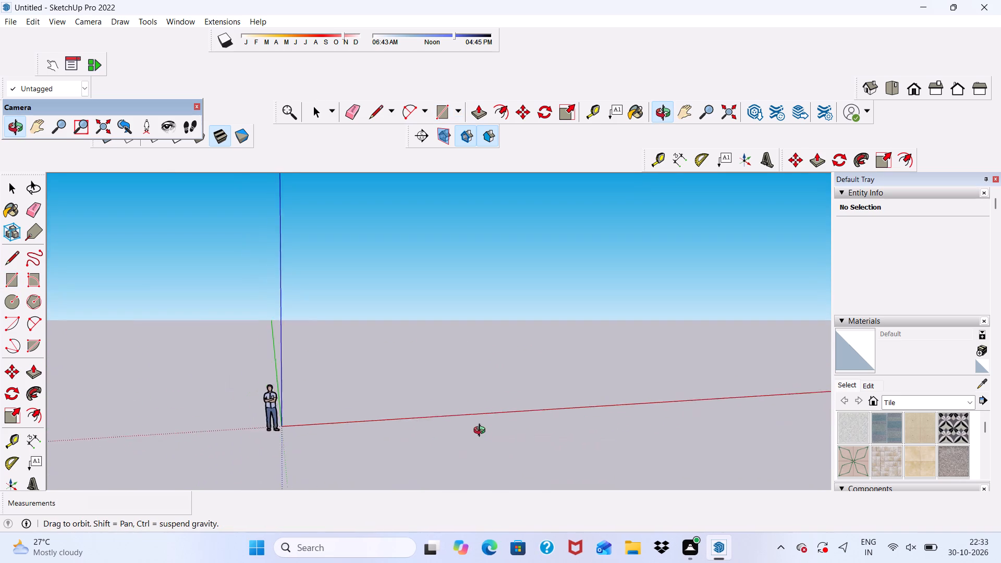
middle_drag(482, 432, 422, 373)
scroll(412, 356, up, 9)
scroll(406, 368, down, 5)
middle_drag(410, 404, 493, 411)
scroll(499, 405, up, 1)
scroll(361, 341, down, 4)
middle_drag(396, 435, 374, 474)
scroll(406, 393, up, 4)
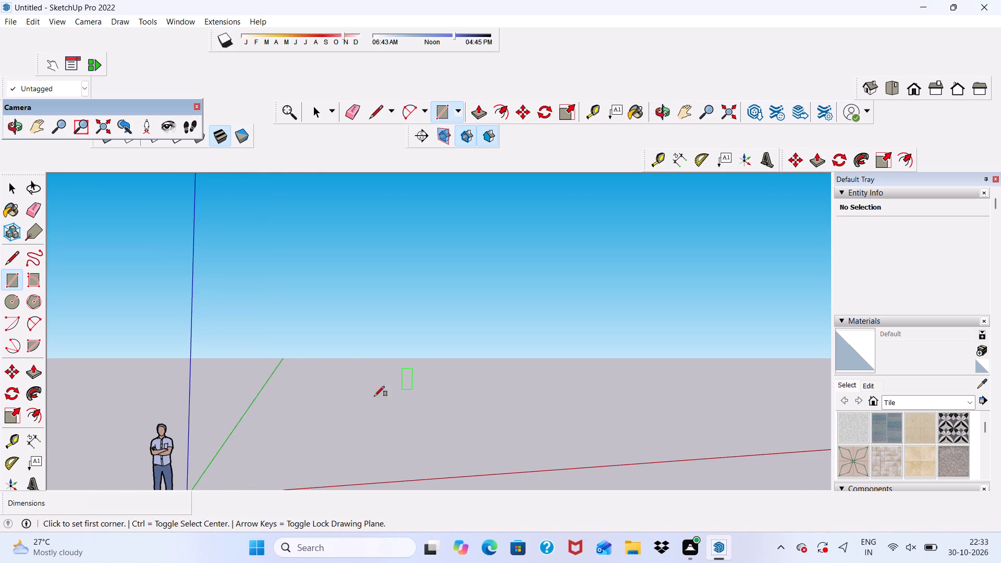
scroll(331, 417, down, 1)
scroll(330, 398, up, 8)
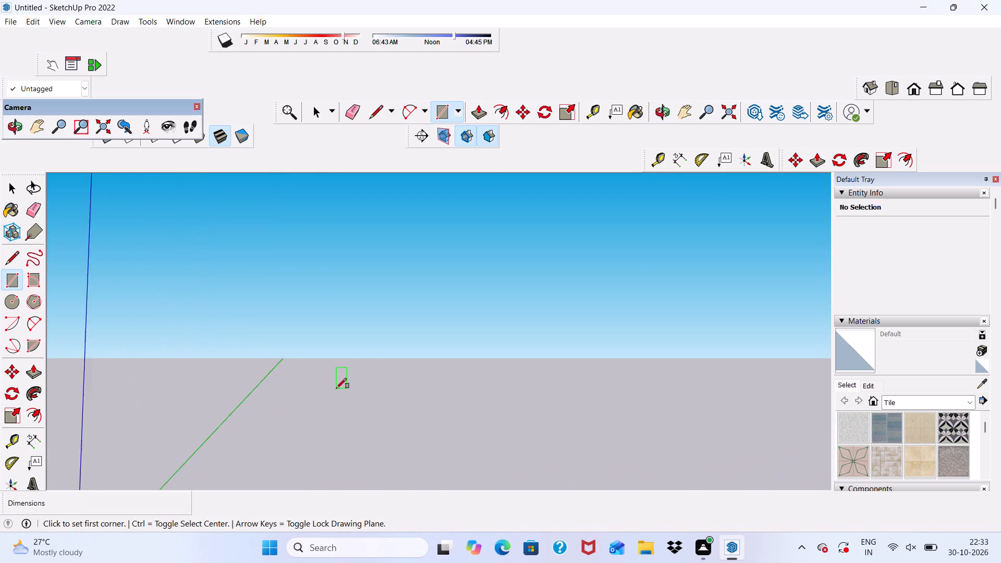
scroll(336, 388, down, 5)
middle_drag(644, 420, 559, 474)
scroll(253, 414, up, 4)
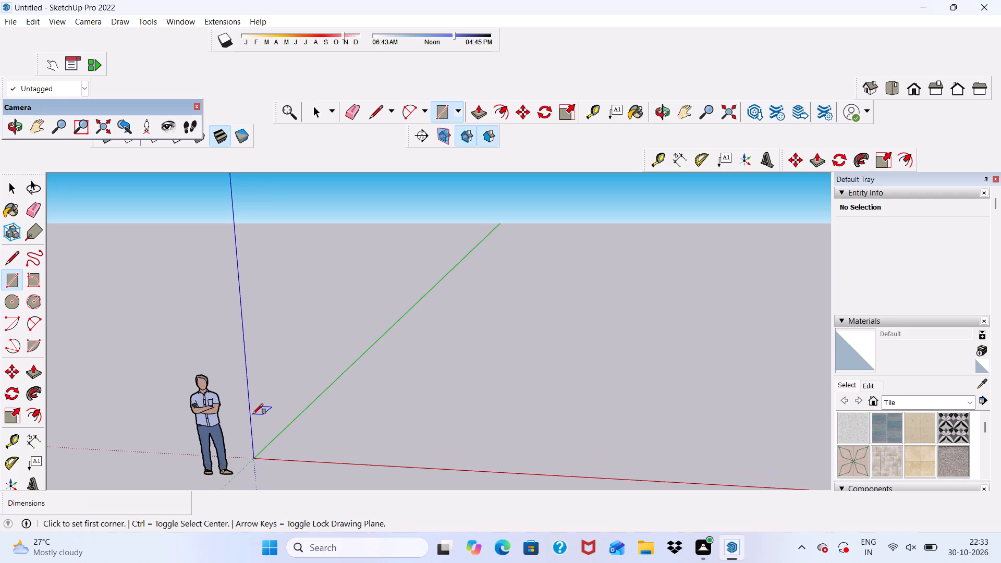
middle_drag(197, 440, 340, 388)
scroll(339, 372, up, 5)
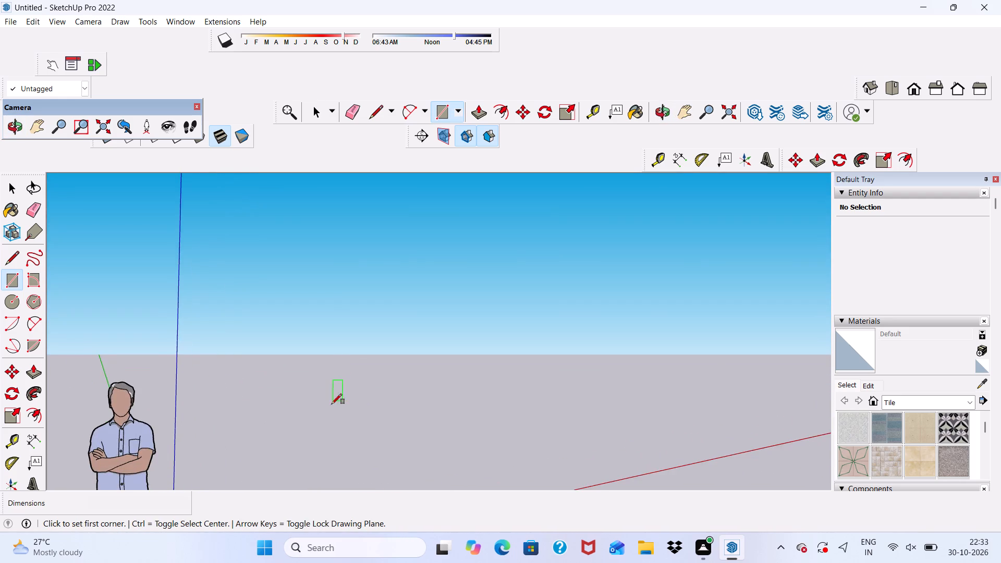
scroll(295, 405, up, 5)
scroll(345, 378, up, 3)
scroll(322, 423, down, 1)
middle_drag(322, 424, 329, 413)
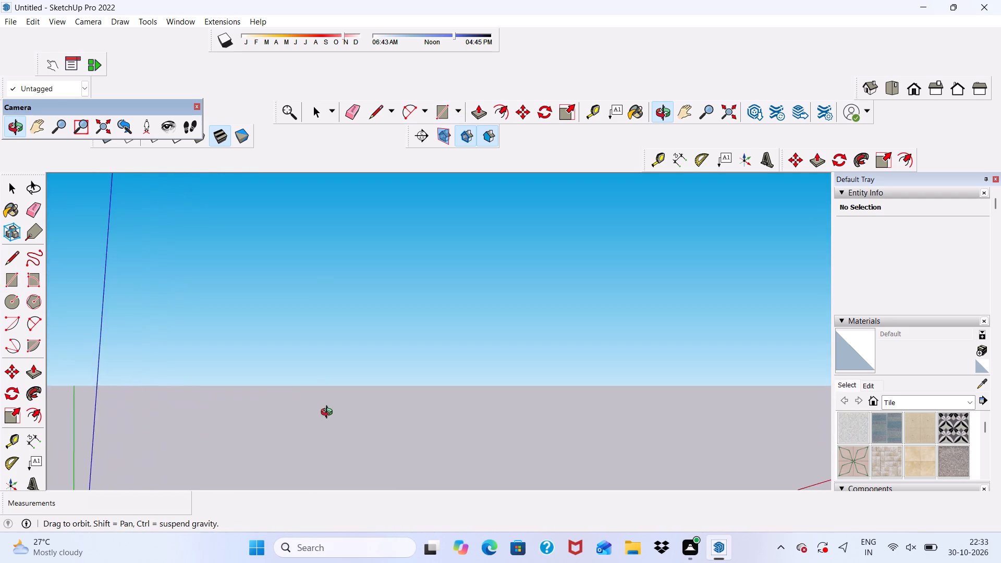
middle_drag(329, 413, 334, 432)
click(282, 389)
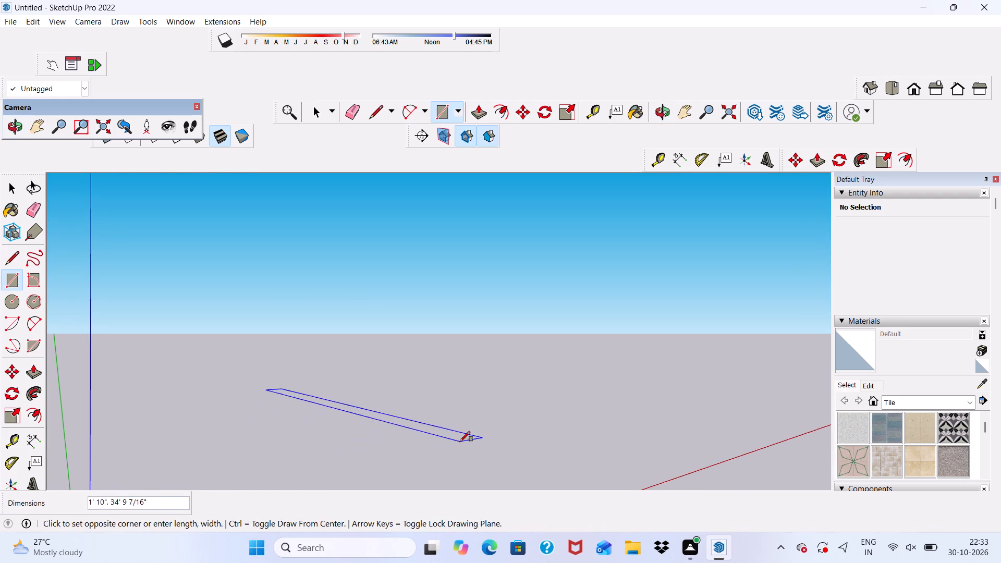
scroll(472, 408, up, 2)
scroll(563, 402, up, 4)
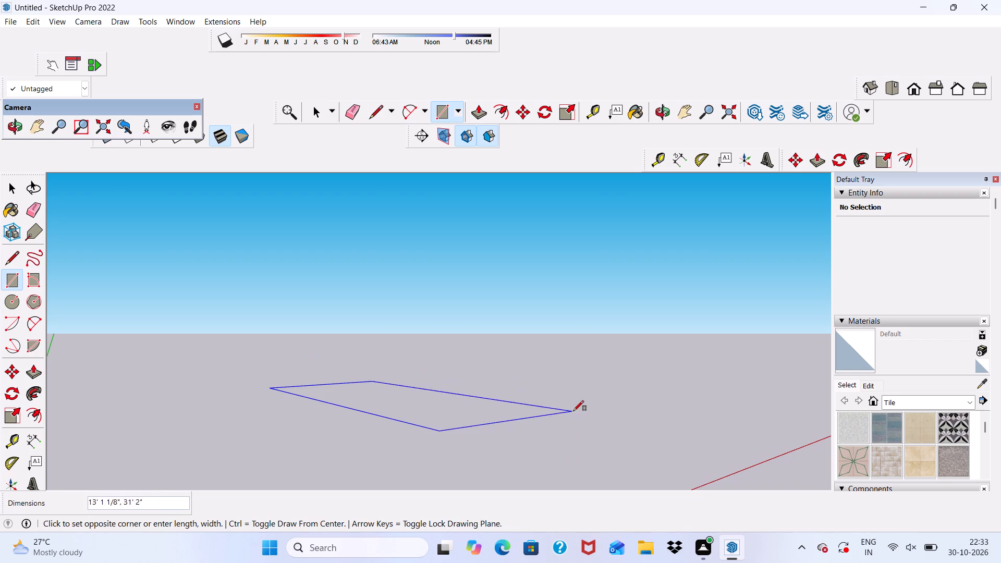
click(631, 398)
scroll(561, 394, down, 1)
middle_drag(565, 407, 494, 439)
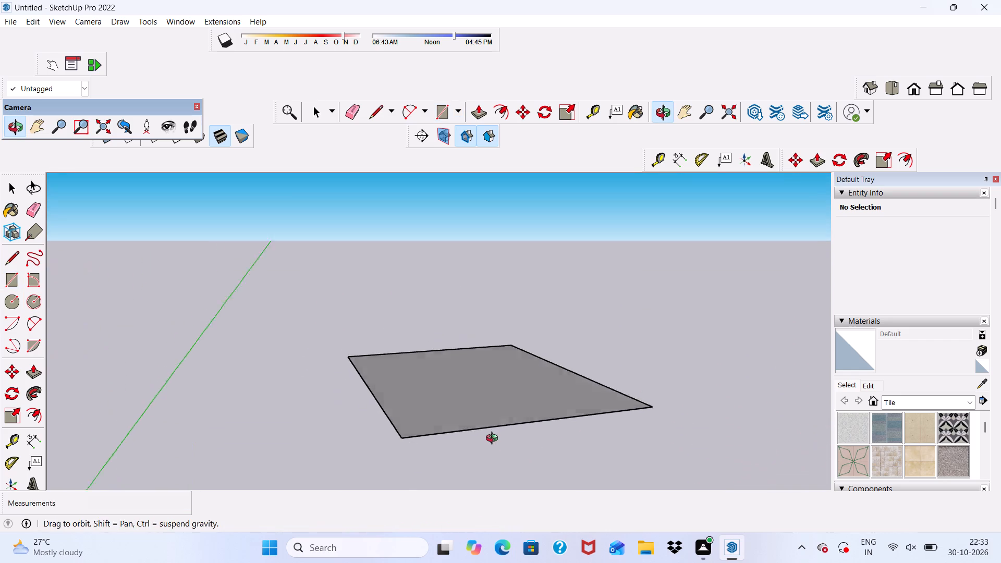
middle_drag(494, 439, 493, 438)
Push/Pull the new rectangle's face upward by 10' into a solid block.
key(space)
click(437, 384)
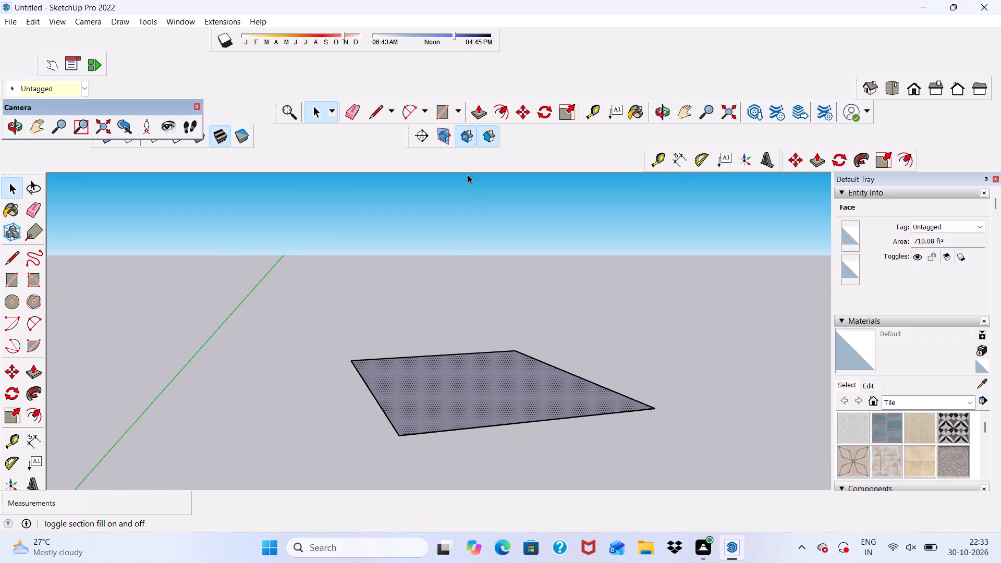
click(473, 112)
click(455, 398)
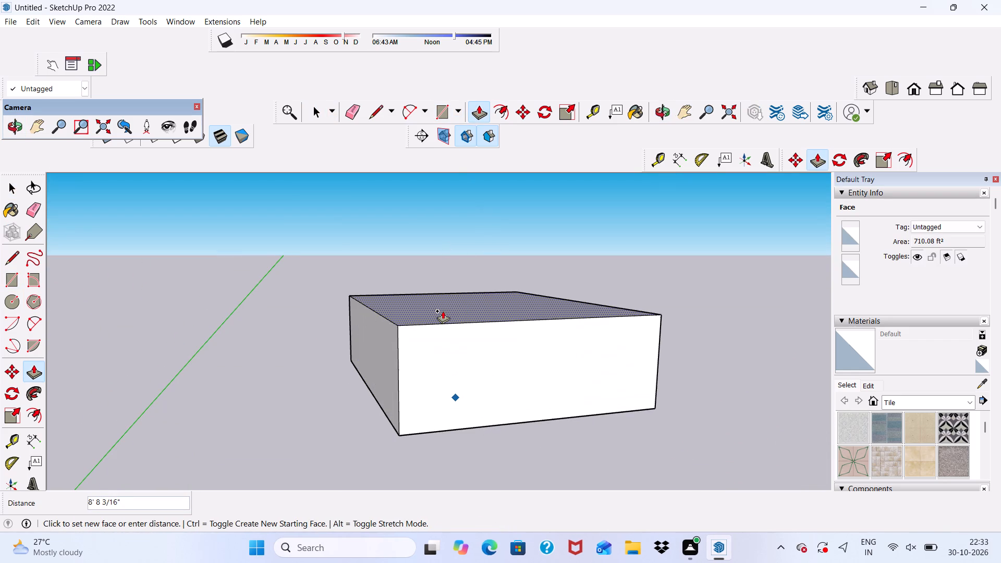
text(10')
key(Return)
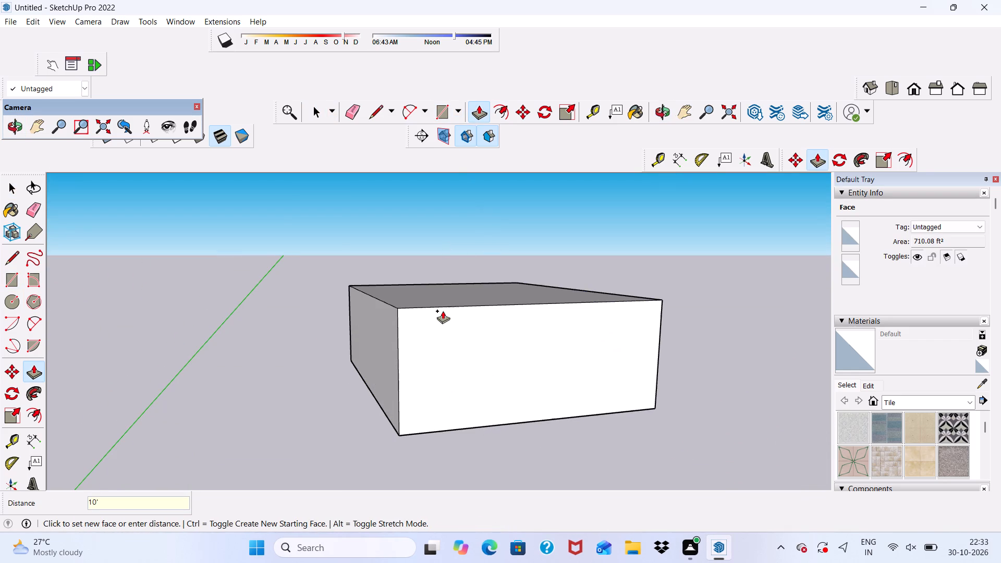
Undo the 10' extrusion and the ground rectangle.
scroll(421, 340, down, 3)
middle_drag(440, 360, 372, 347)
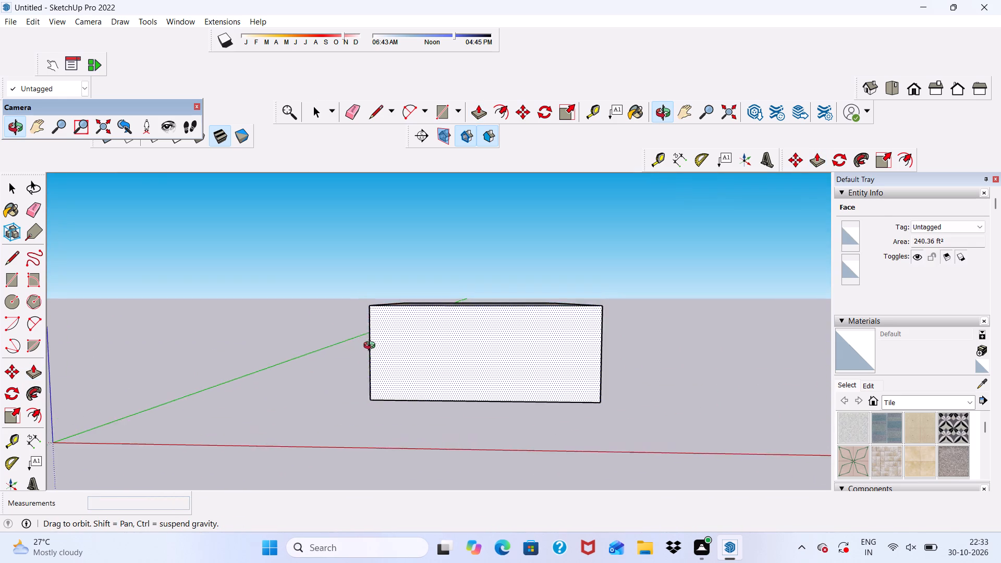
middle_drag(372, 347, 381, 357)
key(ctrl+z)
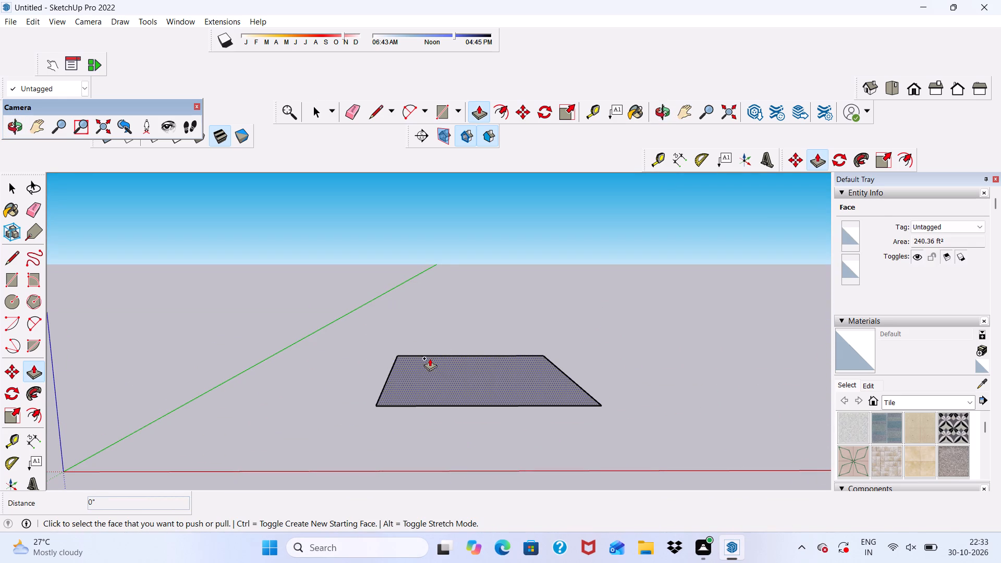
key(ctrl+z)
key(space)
Draw a rectangle of about 29' by 35' flat on the ground plane, between the red and green axes.
click(437, 112)
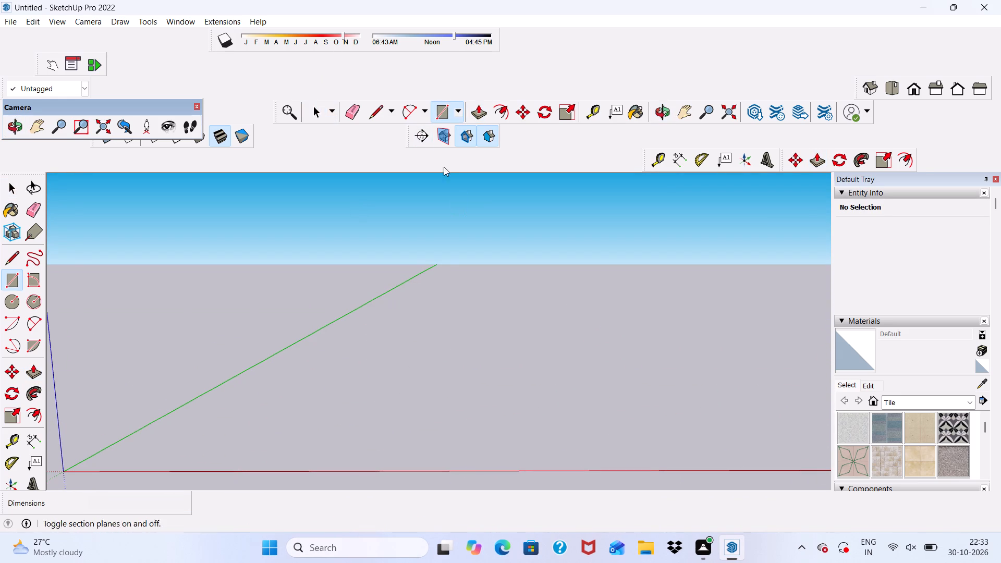
scroll(475, 346, down, 1)
middle_drag(447, 393, 461, 404)
click(398, 340)
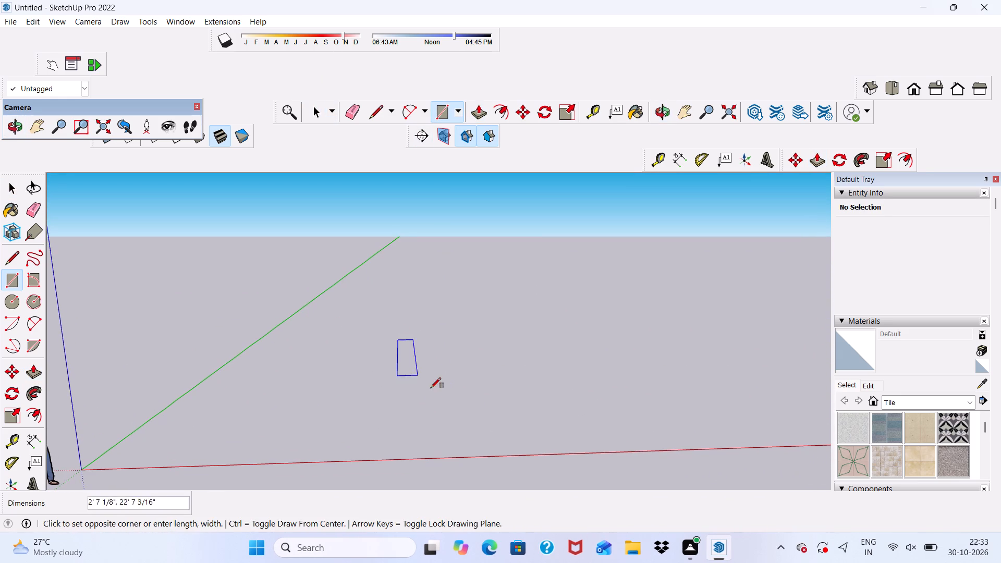
scroll(639, 378, up, 5)
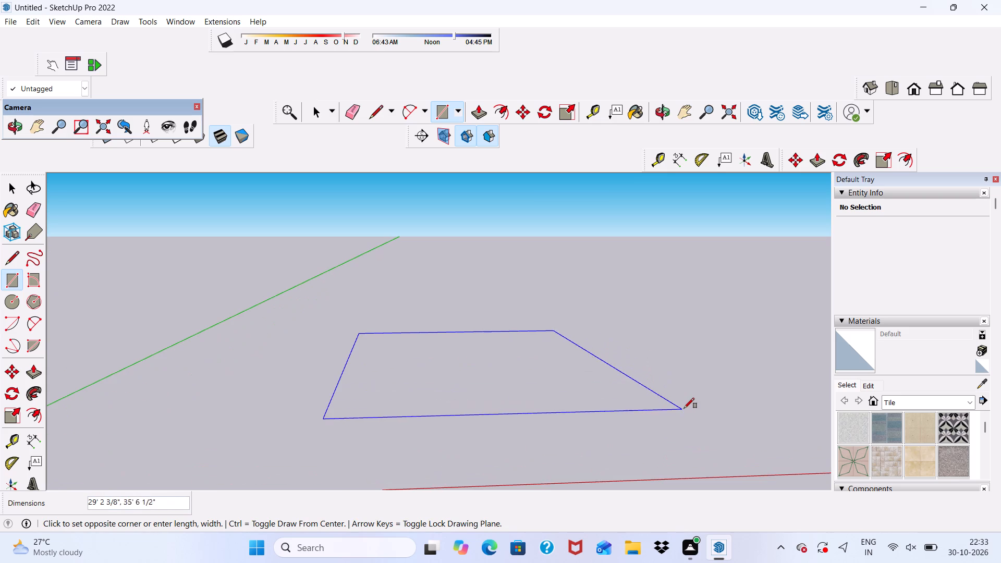
click(685, 407)
key(space)
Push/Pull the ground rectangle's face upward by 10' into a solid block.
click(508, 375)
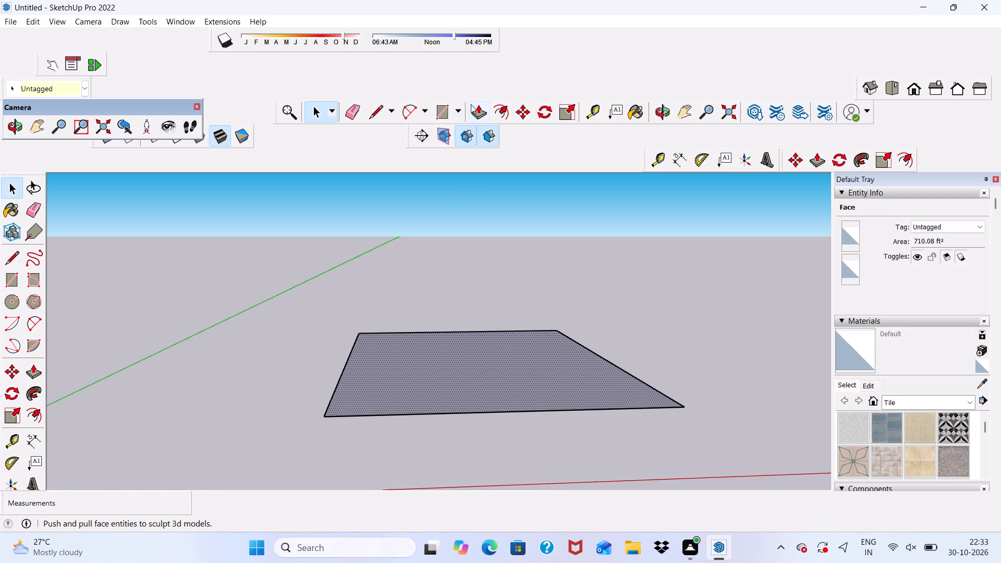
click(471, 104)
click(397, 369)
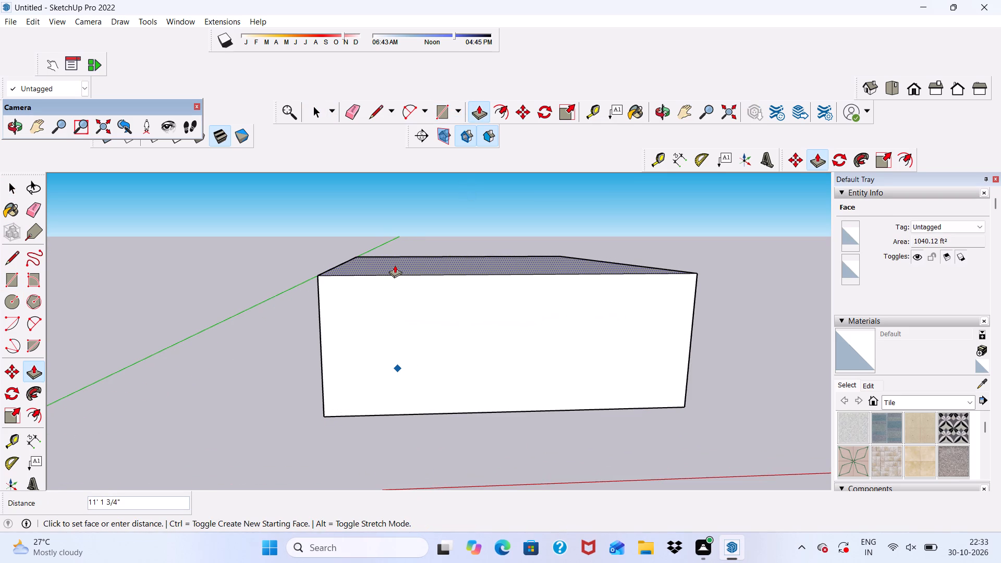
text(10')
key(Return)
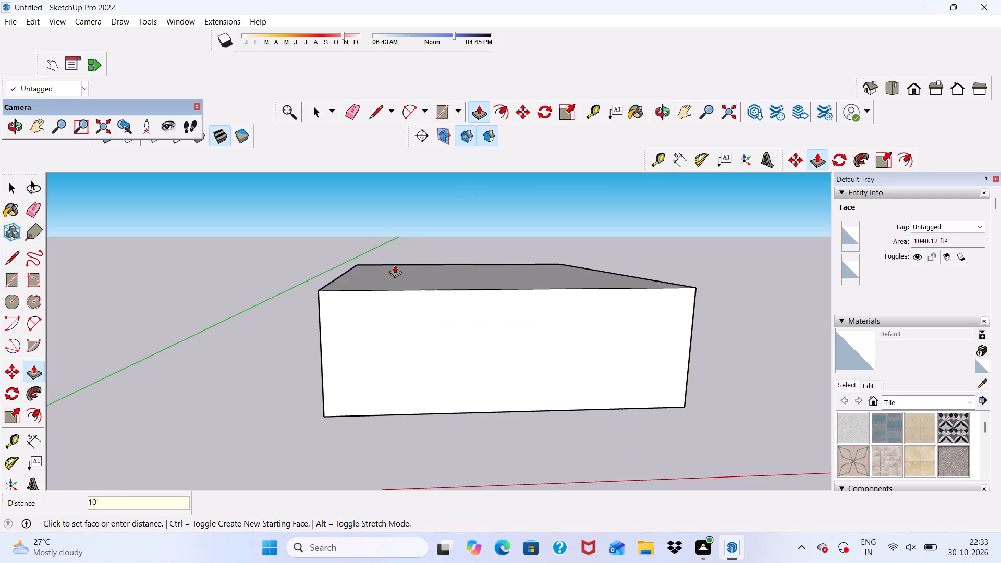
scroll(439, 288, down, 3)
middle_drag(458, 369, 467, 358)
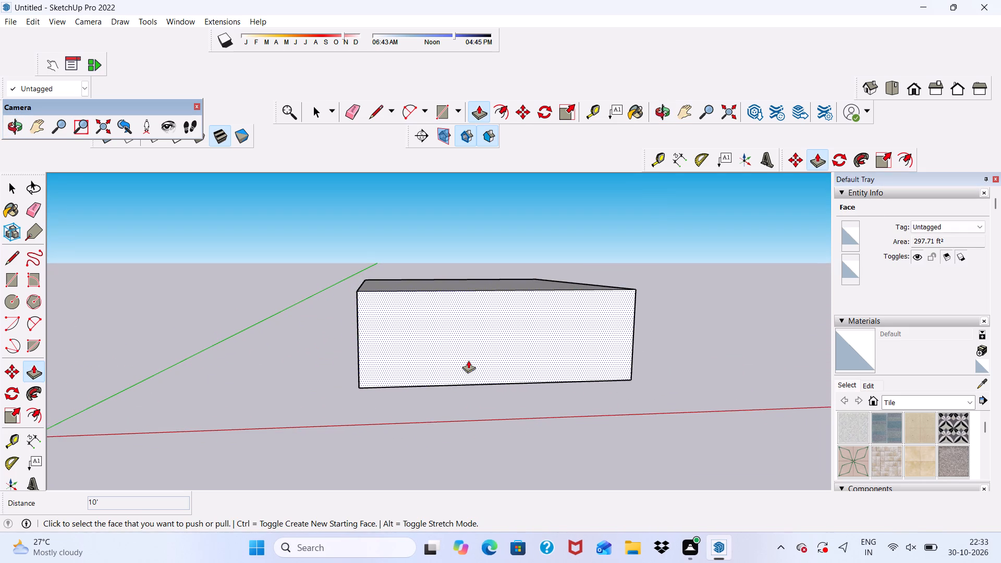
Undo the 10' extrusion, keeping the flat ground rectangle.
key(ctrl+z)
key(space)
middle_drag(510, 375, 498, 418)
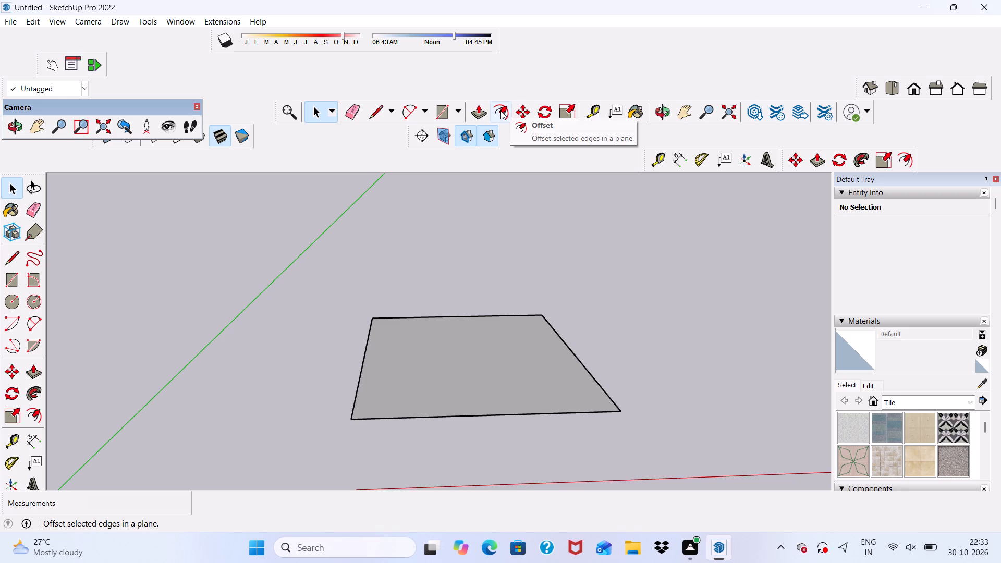
Offset the ground rectangle's edges outward by about 5' 10" to form a surrounding border.
scroll(481, 143, down, 2)
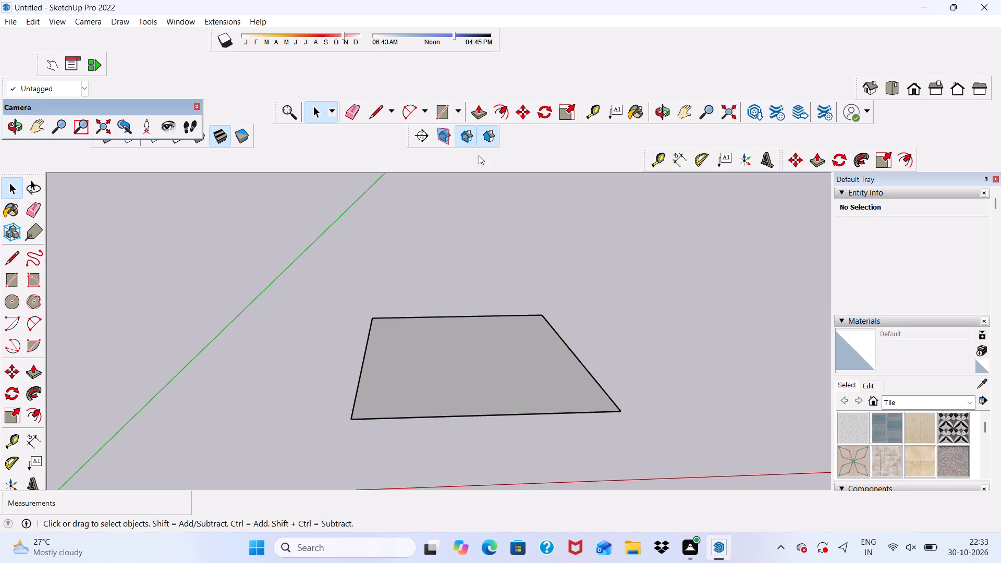
scroll(479, 155, down, 1)
middle_drag(479, 165, 470, 214)
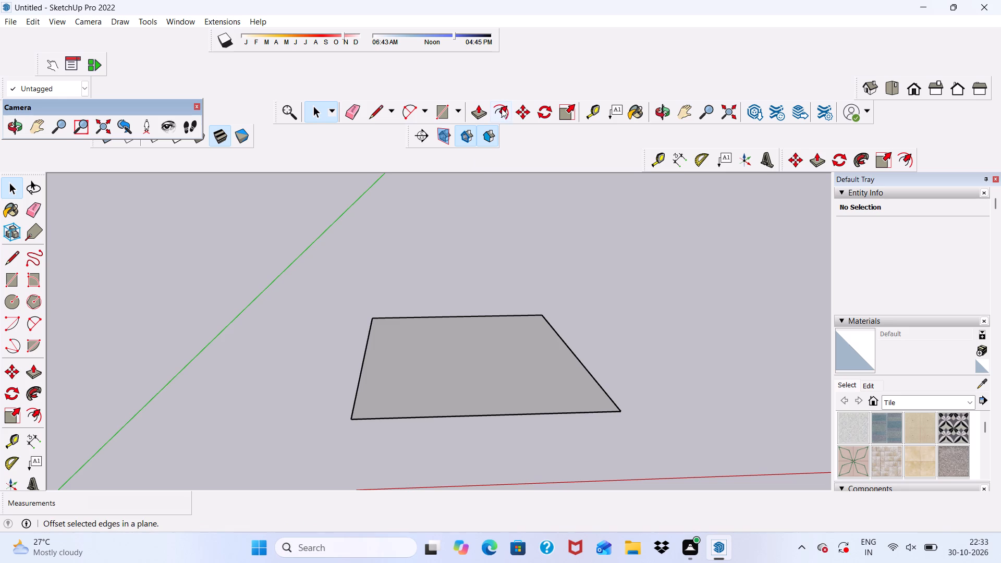
click(502, 108)
scroll(451, 321, down, 1)
middle_drag(452, 321, 426, 369)
scroll(376, 354, up, 2)
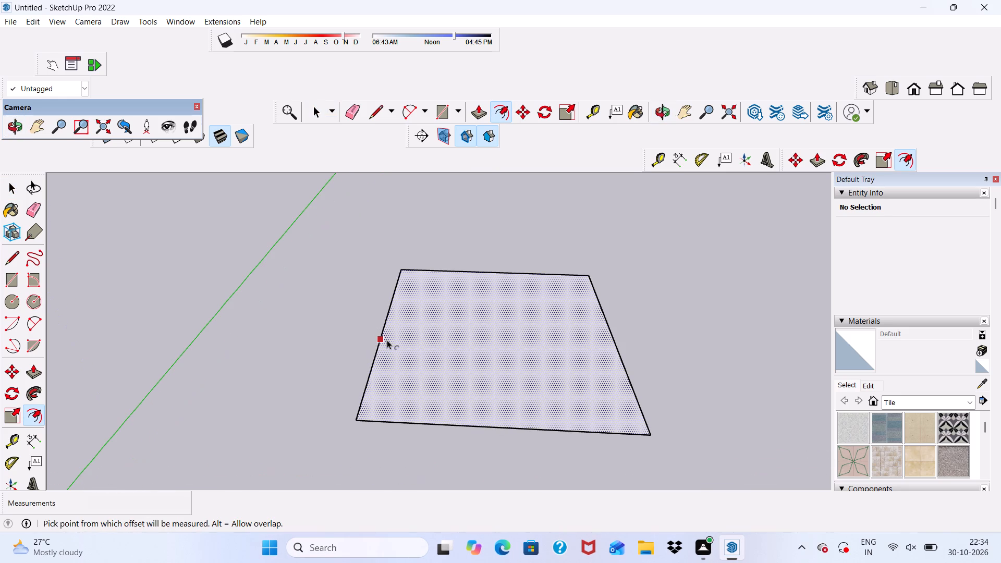
click(387, 340)
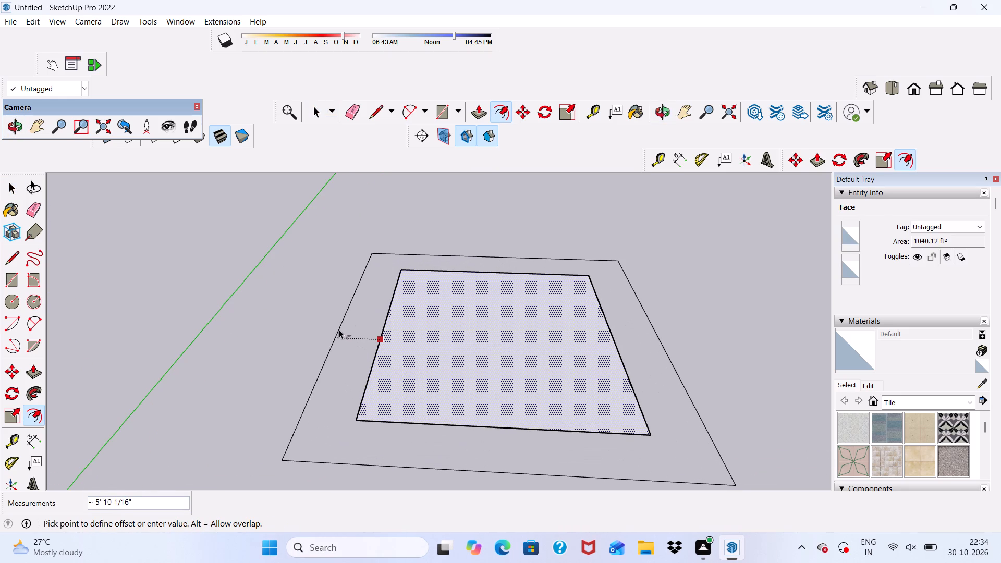
click(339, 329)
scroll(321, 302, down, 4)
drag(403, 310, 416, 282)
key(space)
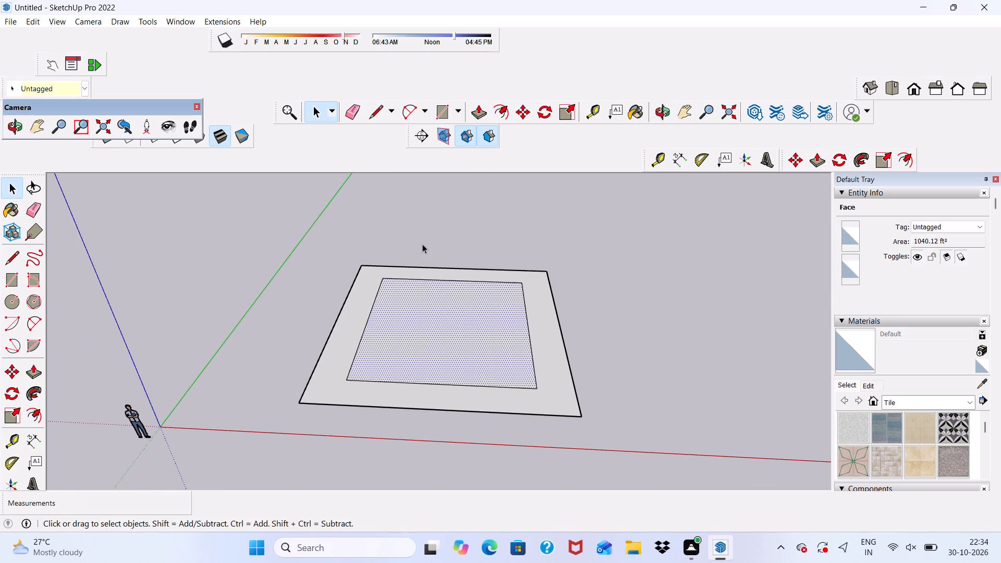
click(422, 244)
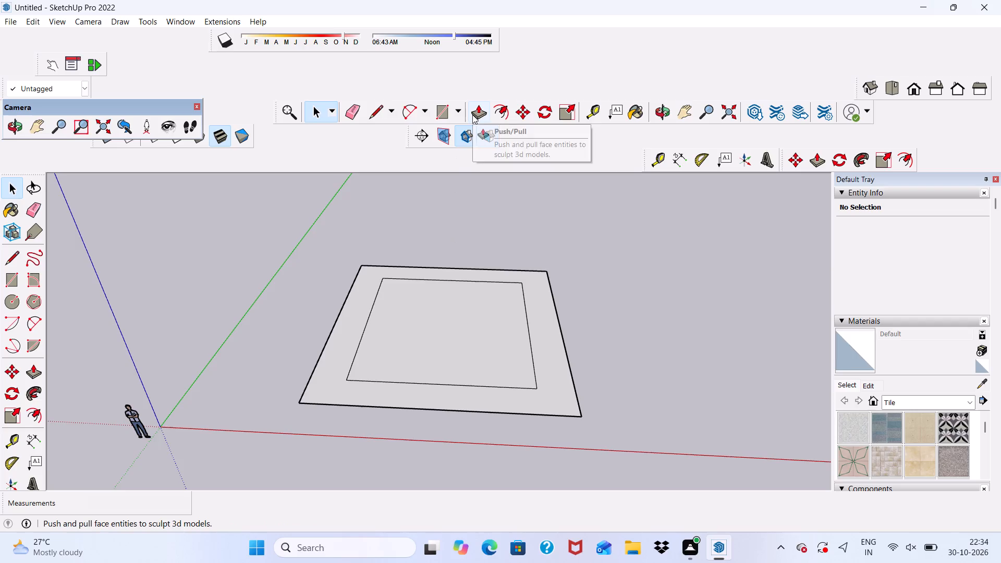
Offset the inner rectangle's edges outward by 9" to outline the wall thickness.
click(500, 108)
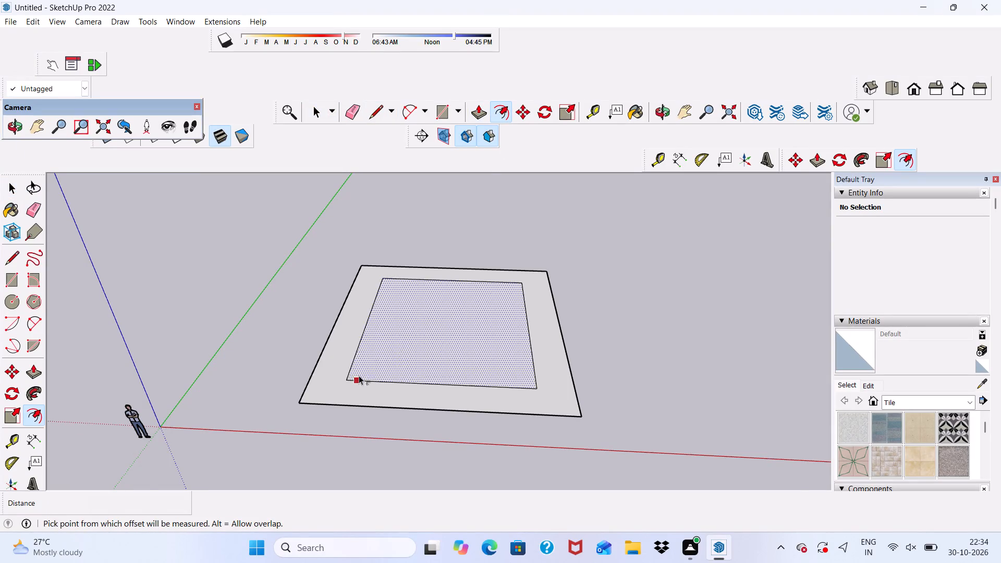
scroll(399, 351, up, 2)
click(376, 346)
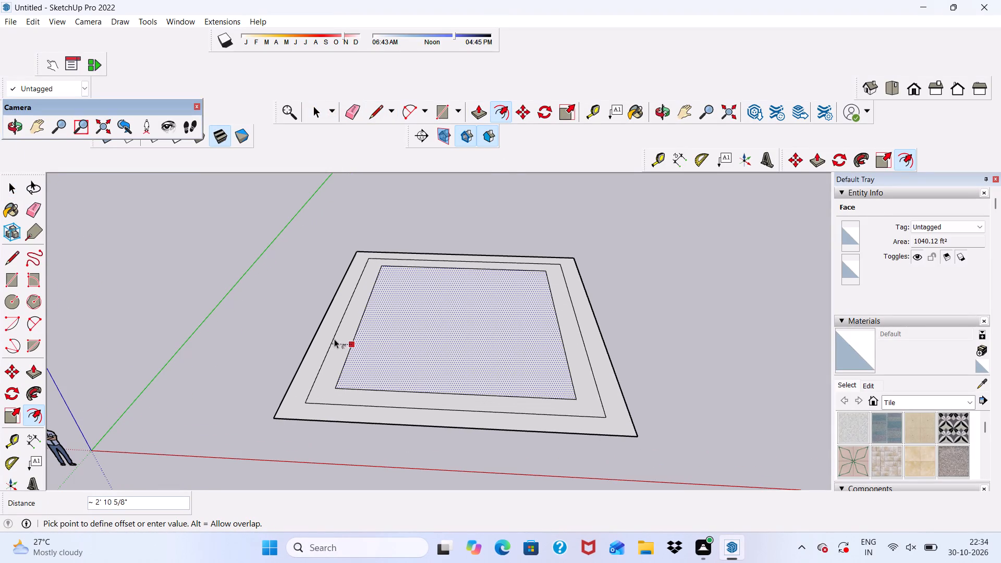
text(9")
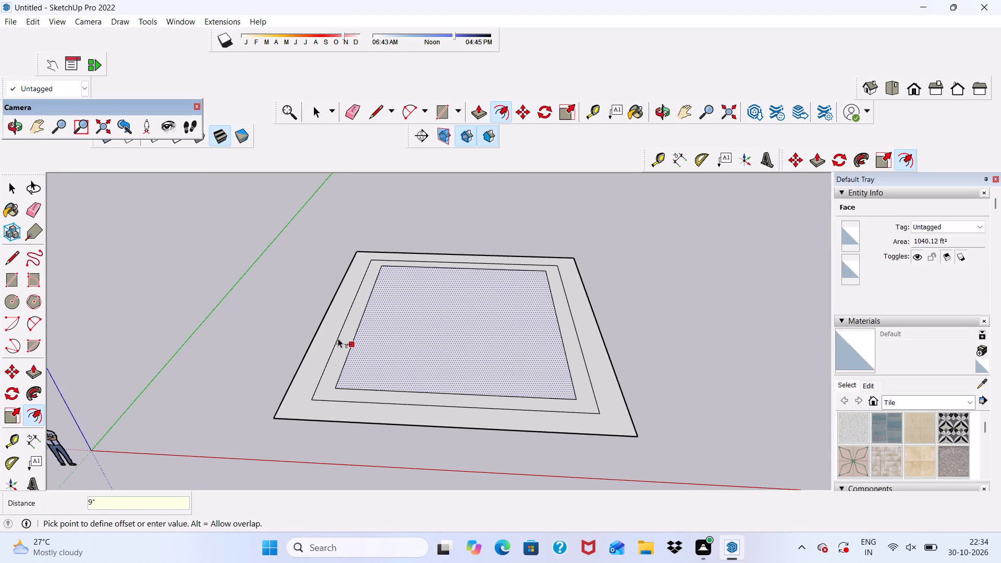
key(Return)
key(space)
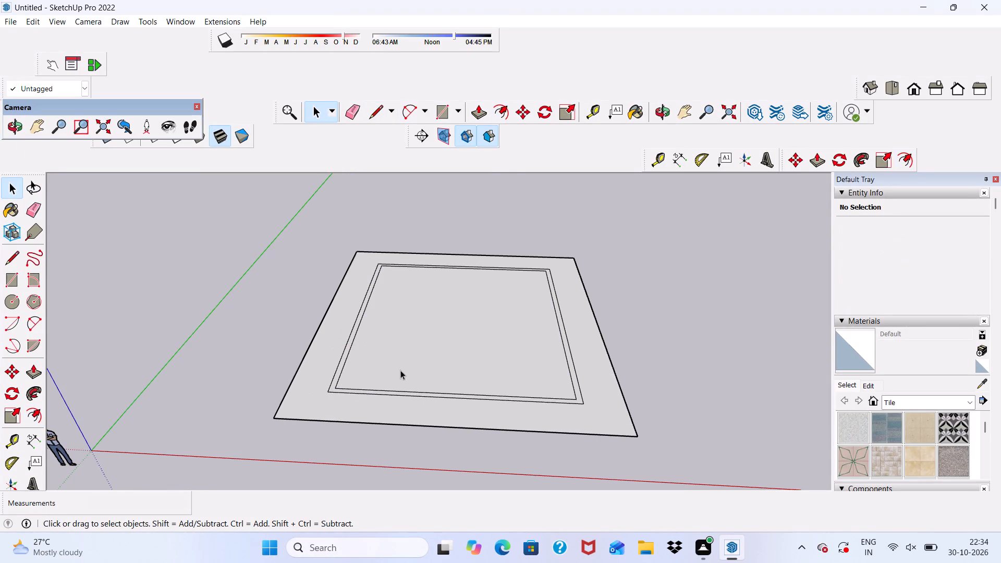
Push/Pull the narrow 9" strip between the inner outlines upward by 10' to raise the walls.
scroll(441, 397, up, 4)
scroll(402, 360, down, 2)
middle_drag(408, 362, 356, 394)
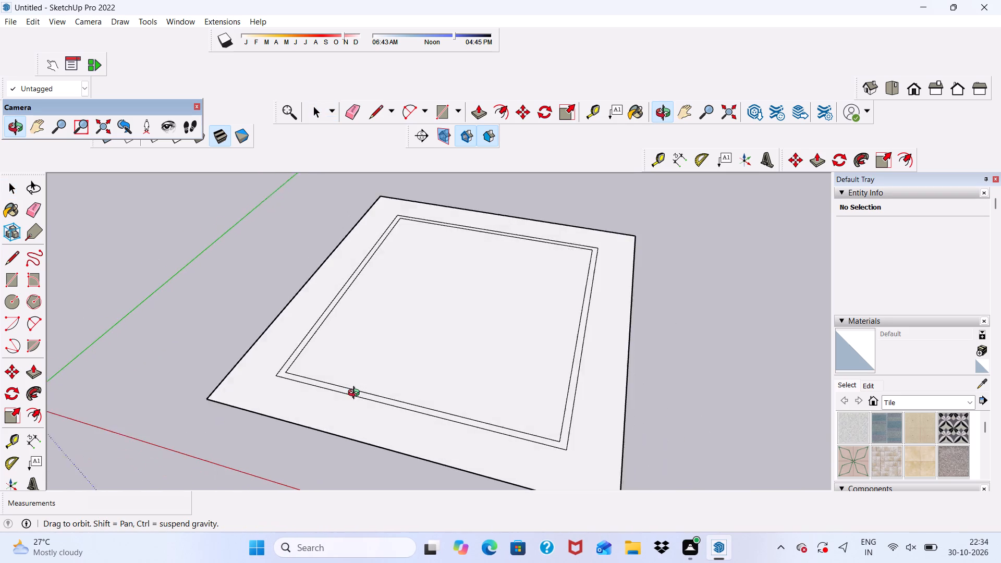
middle_drag(356, 394, 351, 395)
scroll(313, 372, up, 5)
scroll(292, 372, down, 1)
scroll(286, 371, up, 4)
click(278, 373)
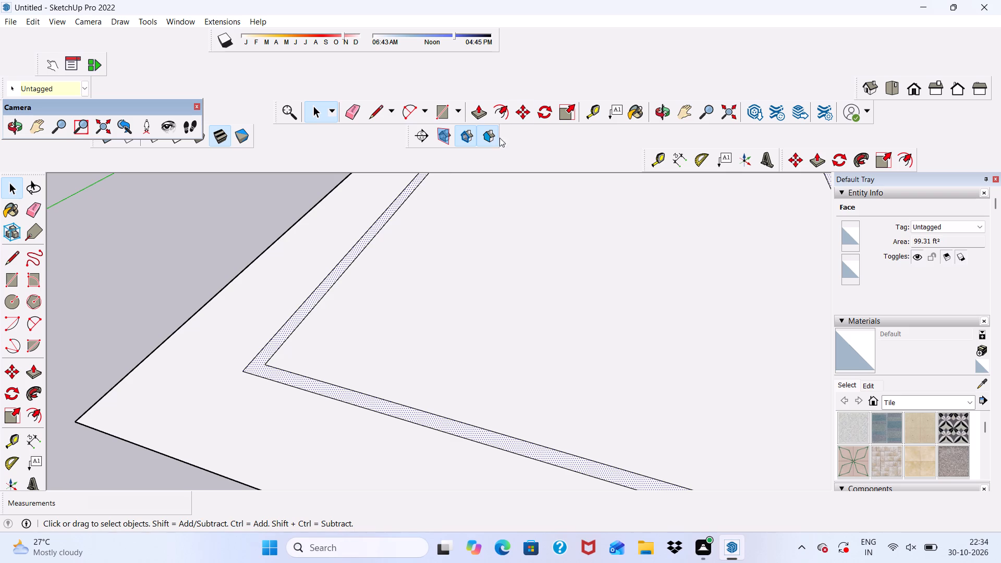
click(480, 114)
scroll(309, 365, up, 1)
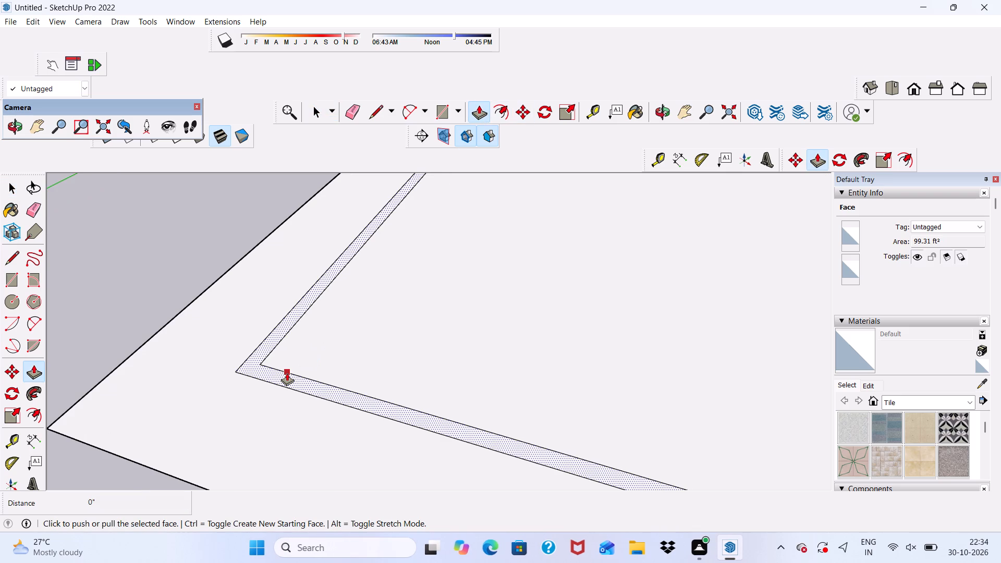
click(285, 374)
text(10')
key(Return)
scroll(279, 276, up, 1)
scroll(272, 292, down, 3)
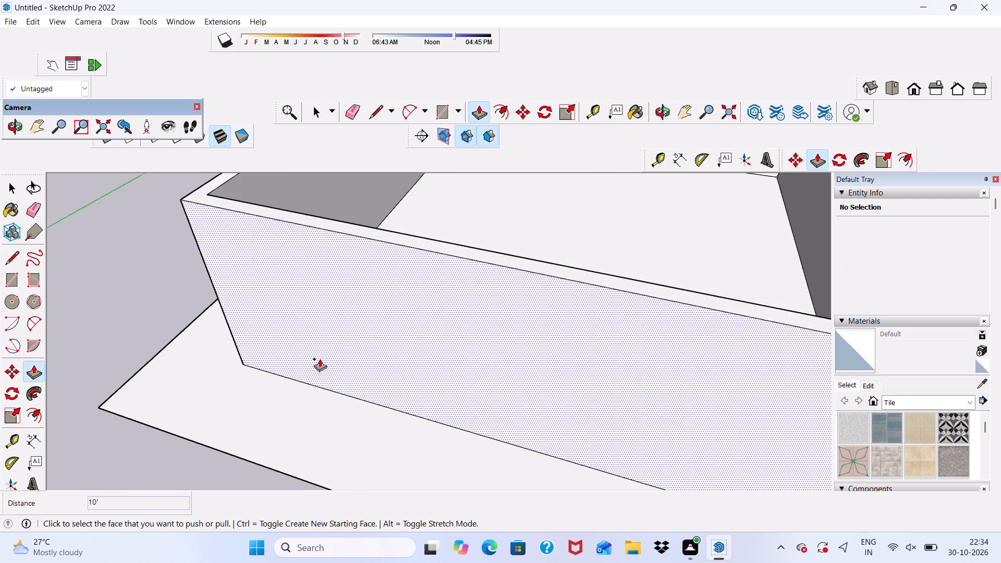
scroll(320, 359, down, 9)
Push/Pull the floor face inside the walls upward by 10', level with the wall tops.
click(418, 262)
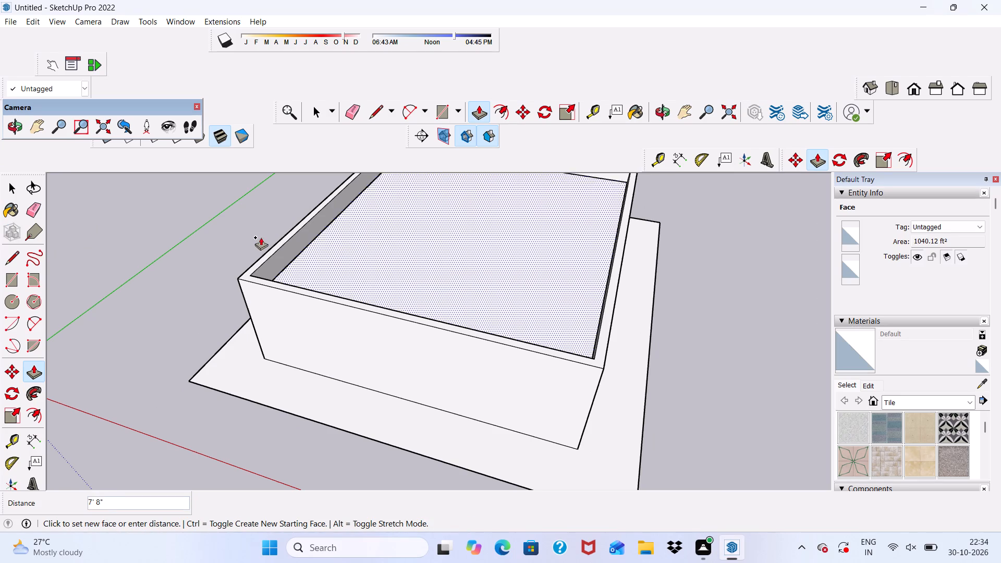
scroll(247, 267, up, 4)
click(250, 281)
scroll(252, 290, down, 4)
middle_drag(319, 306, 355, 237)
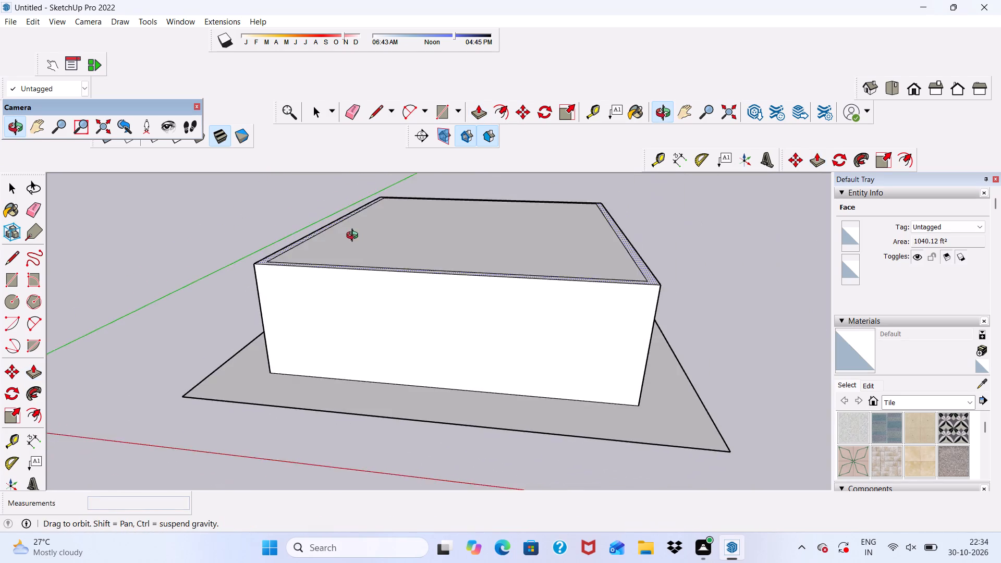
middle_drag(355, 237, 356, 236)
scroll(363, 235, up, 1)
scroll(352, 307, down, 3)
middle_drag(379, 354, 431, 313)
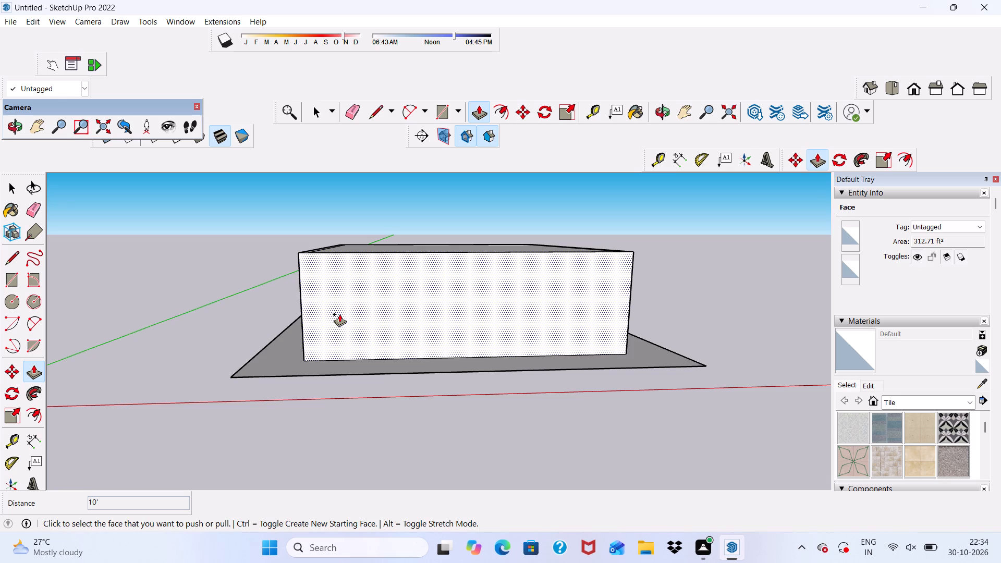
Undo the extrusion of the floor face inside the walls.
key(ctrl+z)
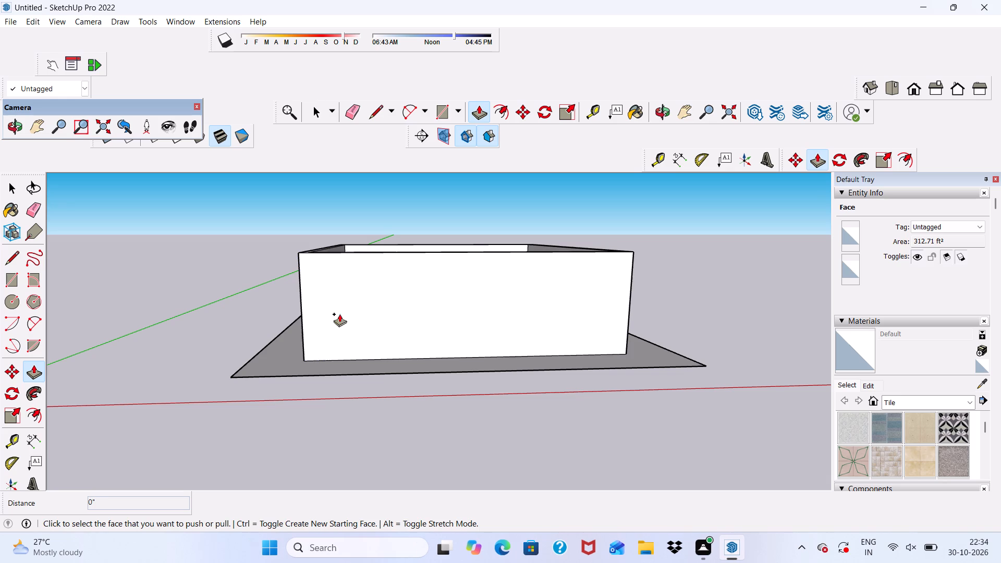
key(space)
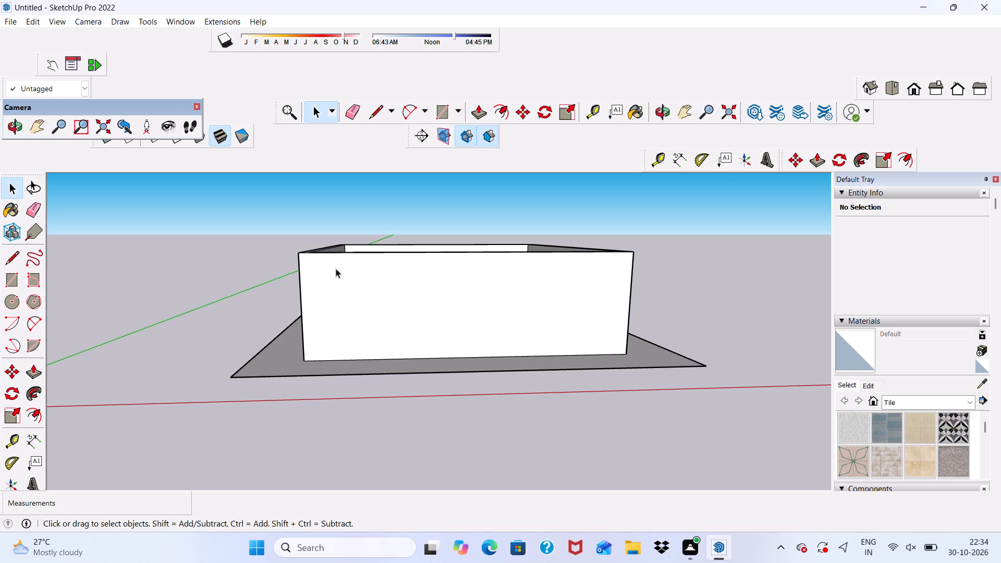
Draw a rectangle 10' high and about 5' 10" wide on the outer wall face nearest the red axis, starting at its left bottom corner.
middle_drag(341, 275, 330, 266)
scroll(341, 267, up, 1)
click(442, 115)
scroll(298, 380, up, 4)
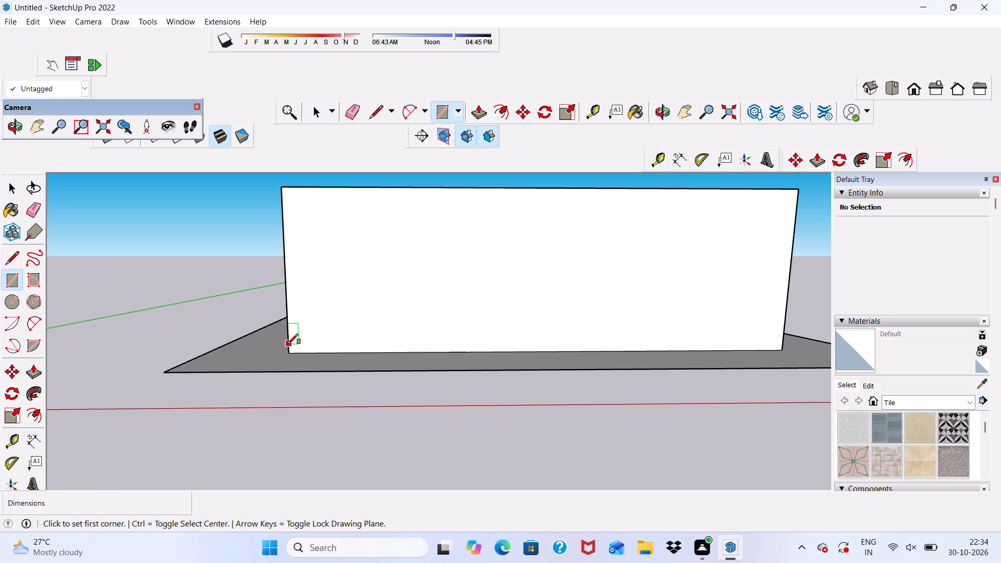
click(292, 352)
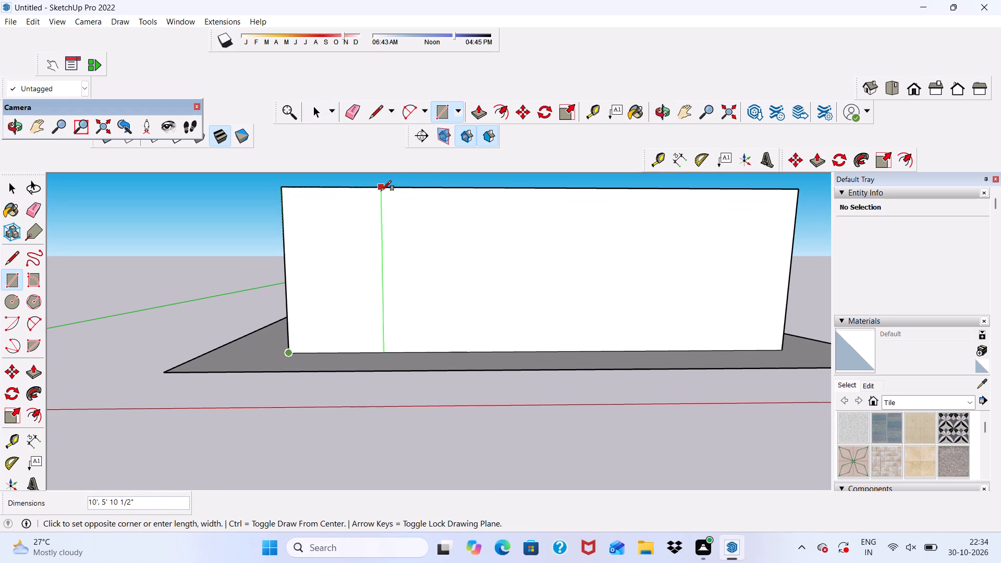
click(381, 191)
scroll(372, 217, down, 4)
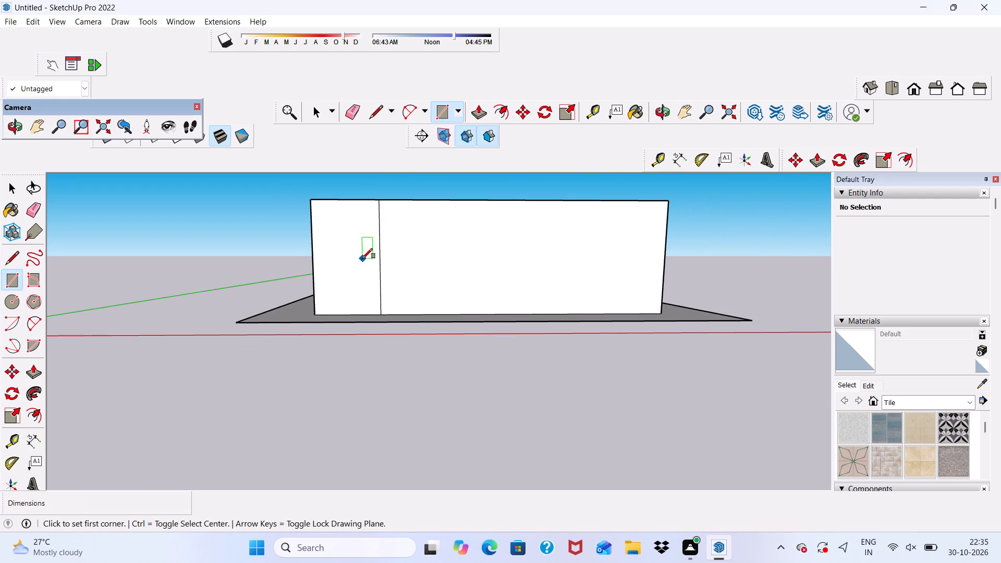
key(space)
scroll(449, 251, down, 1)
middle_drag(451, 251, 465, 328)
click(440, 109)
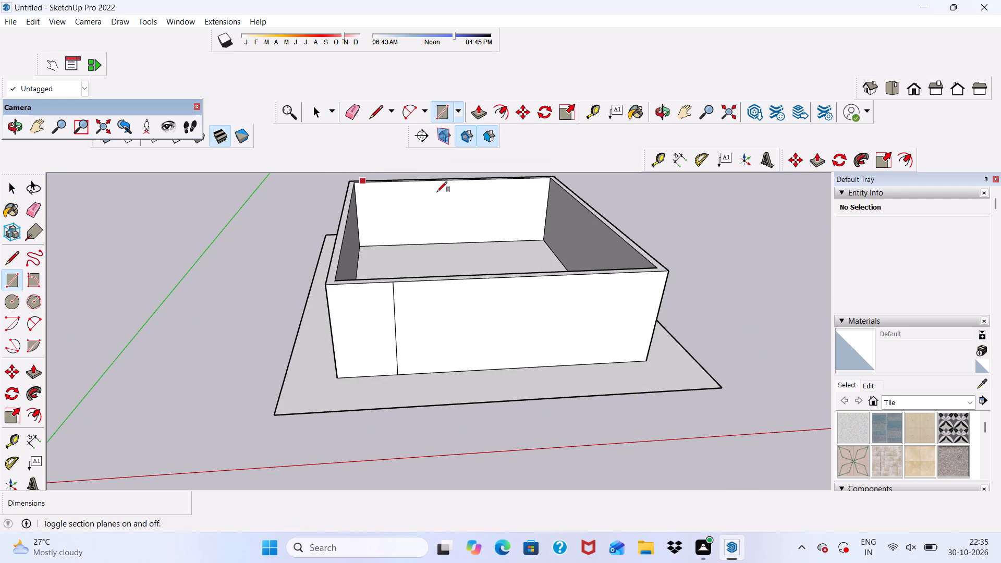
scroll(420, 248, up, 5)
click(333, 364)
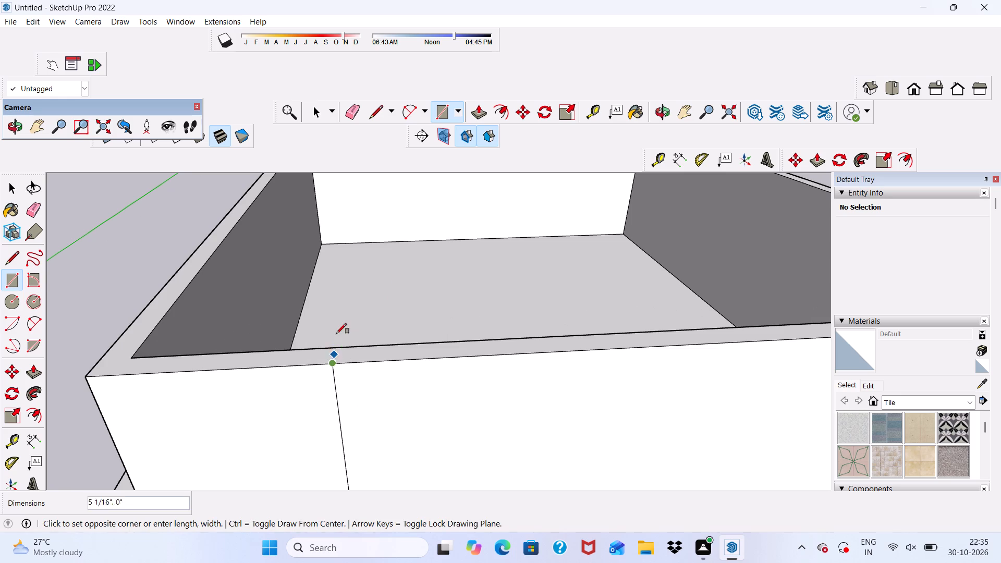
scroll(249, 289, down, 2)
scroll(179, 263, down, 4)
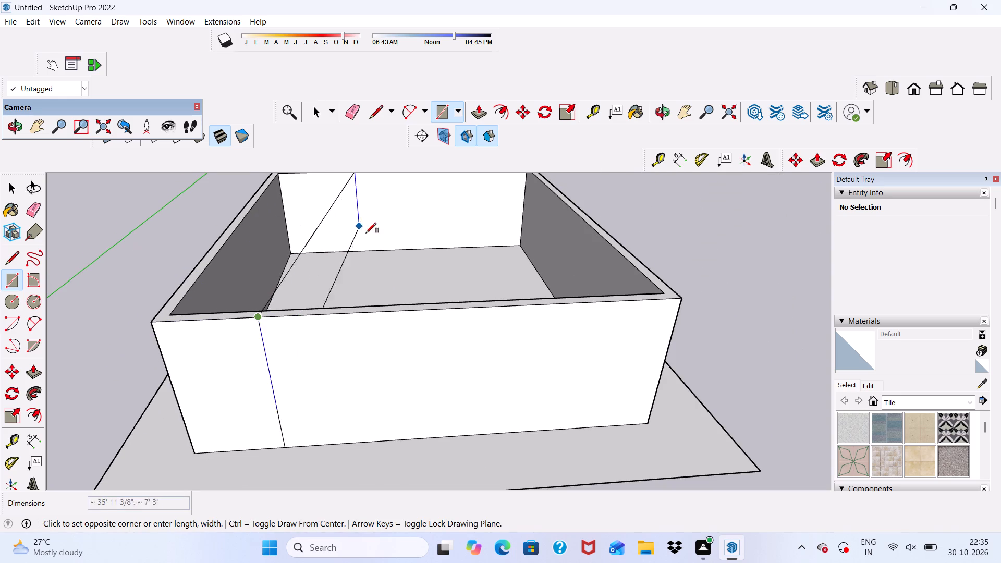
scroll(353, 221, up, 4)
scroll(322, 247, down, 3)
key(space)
Draw a rectangle about 22' 5" by 34' 11" on the inside floor, from the base of the divided wall to the diagonally opposite corner.
scroll(372, 254, up, 1)
scroll(351, 258, down, 1)
middle_drag(399, 279, 331, 317)
scroll(326, 316, down, 3)
middle_drag(442, 289, 311, 307)
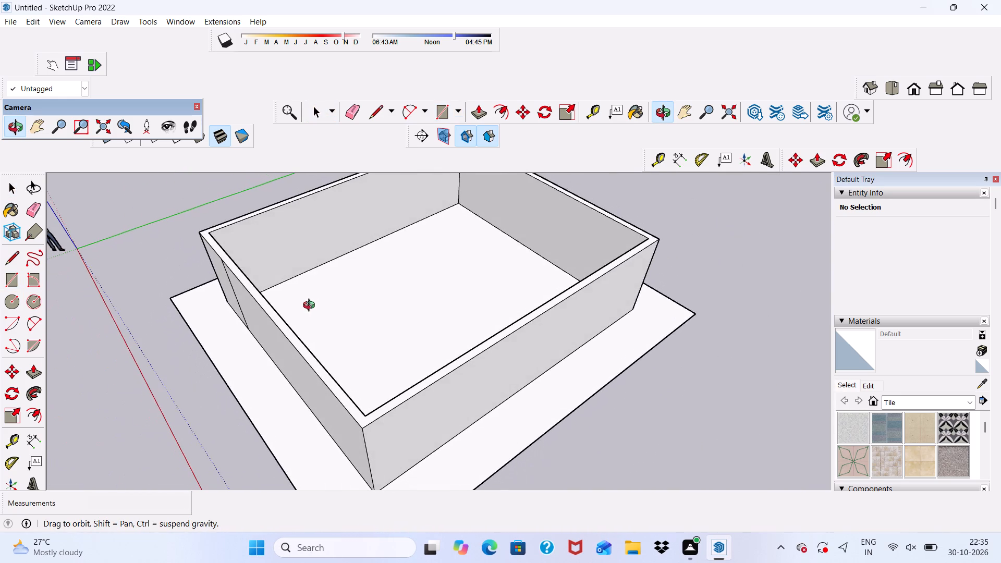
middle_drag(311, 307, 279, 319)
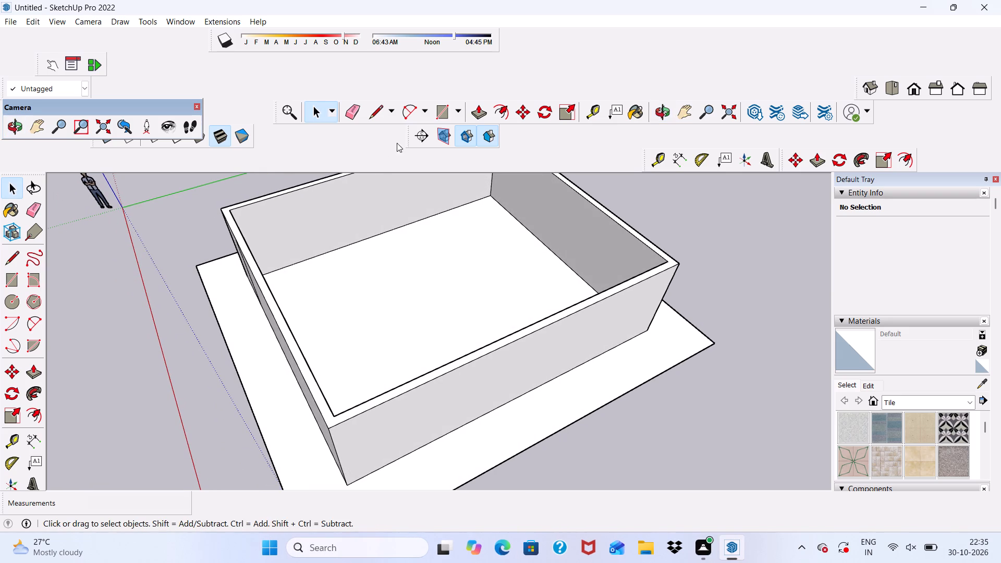
click(432, 119)
scroll(314, 231, up, 5)
scroll(279, 293, down, 1)
middle_drag(279, 295, 237, 306)
scroll(266, 301, up, 1)
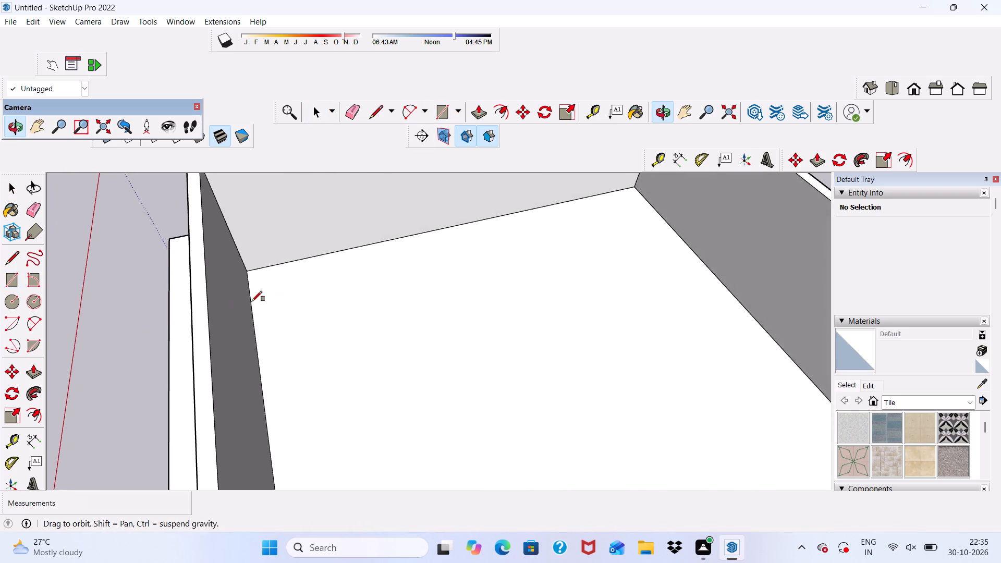
scroll(256, 300, up, 2)
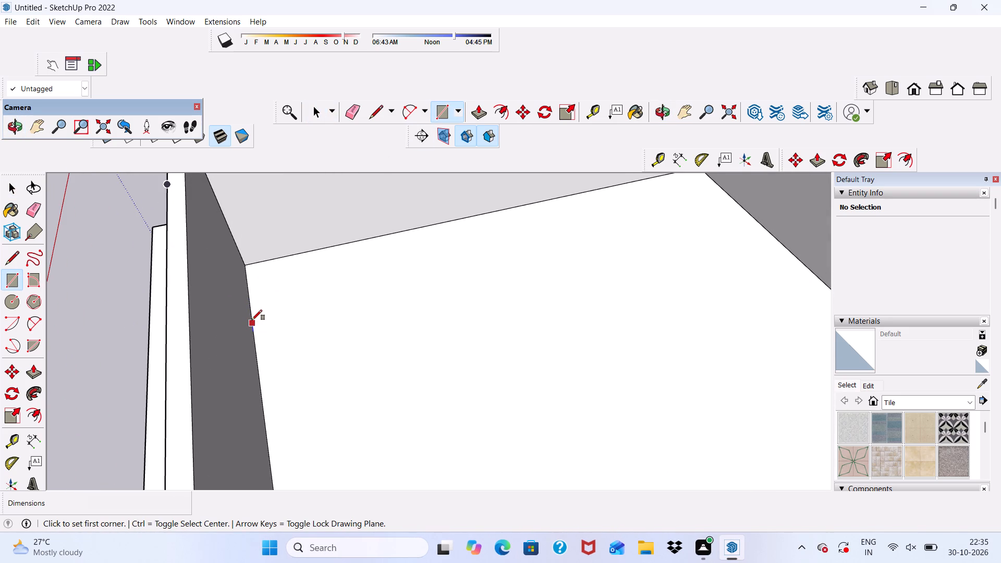
scroll(252, 316, down, 1)
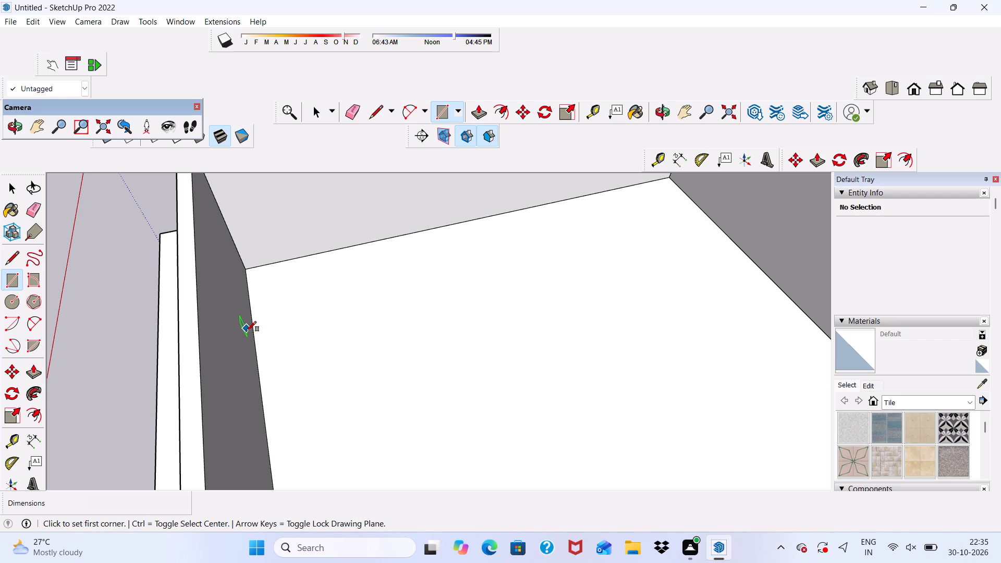
click(258, 349)
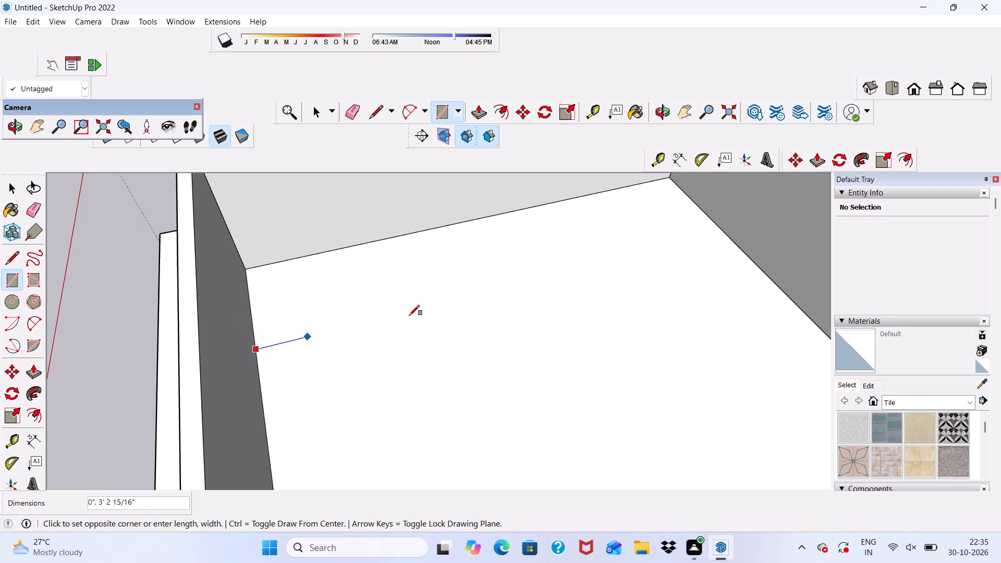
scroll(555, 316, down, 4)
scroll(781, 347, up, 1)
scroll(653, 312, down, 4)
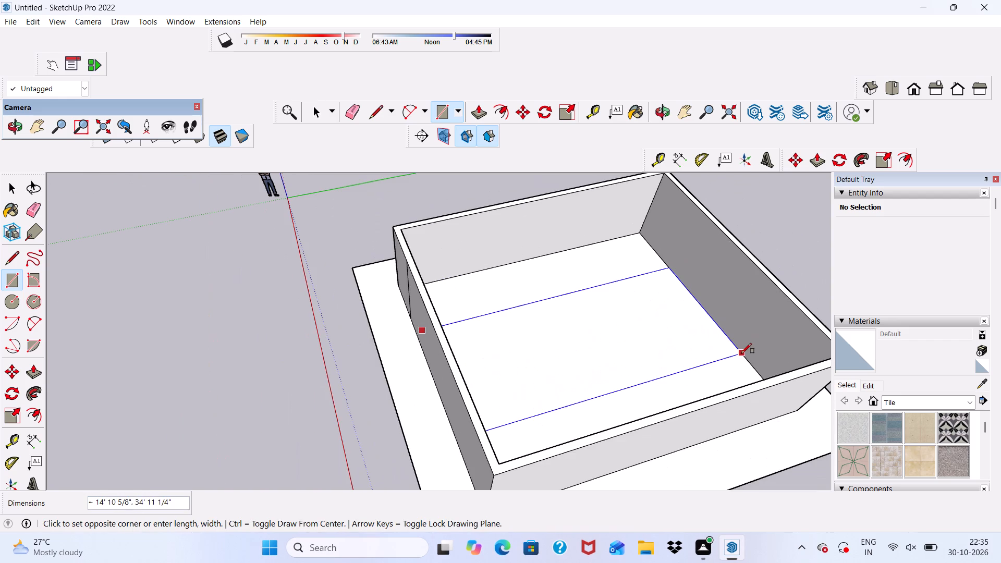
scroll(689, 367, down, 1)
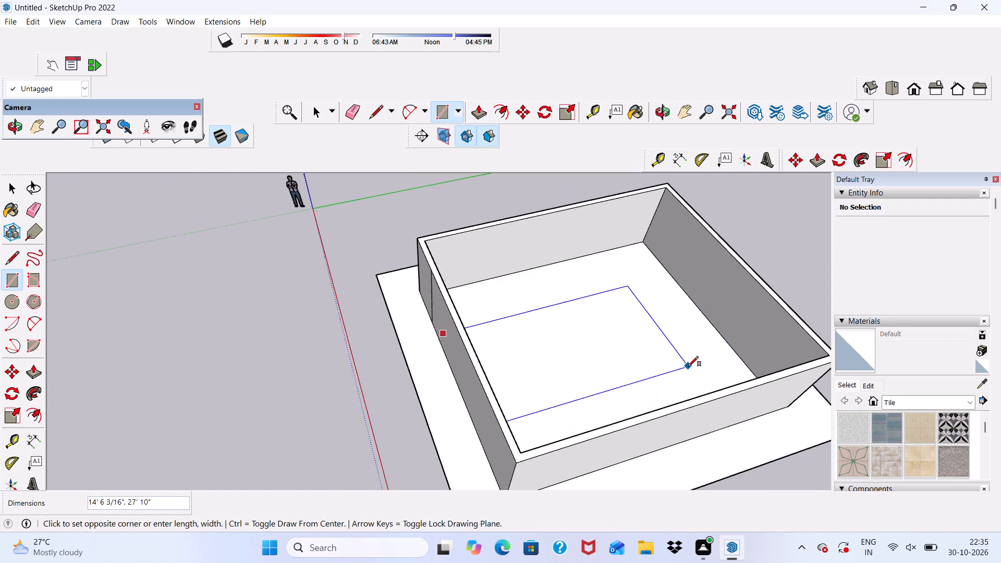
middle_drag(688, 366, 767, 363)
scroll(609, 286, up, 5)
middle_drag(607, 285, 703, 283)
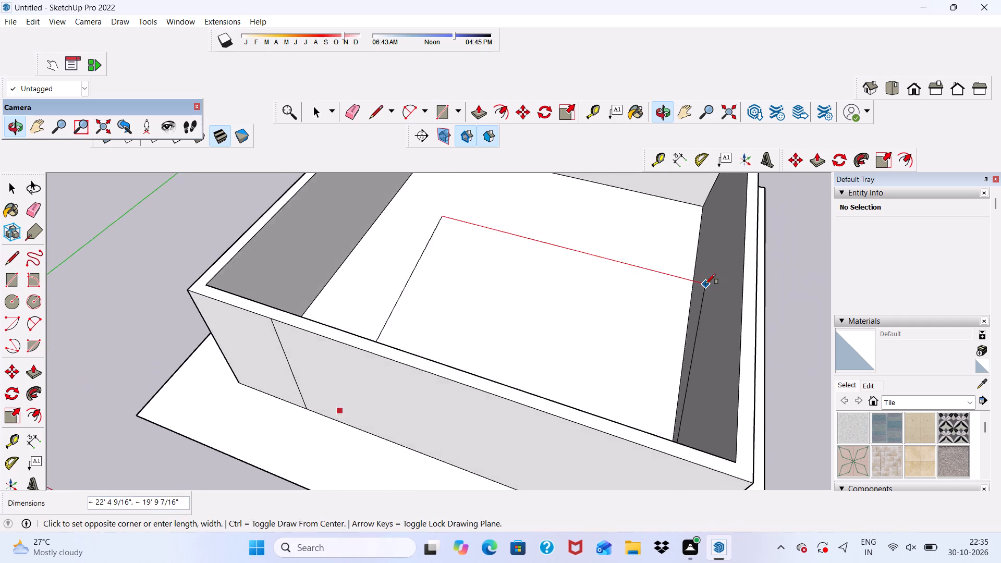
scroll(703, 261, up, 4)
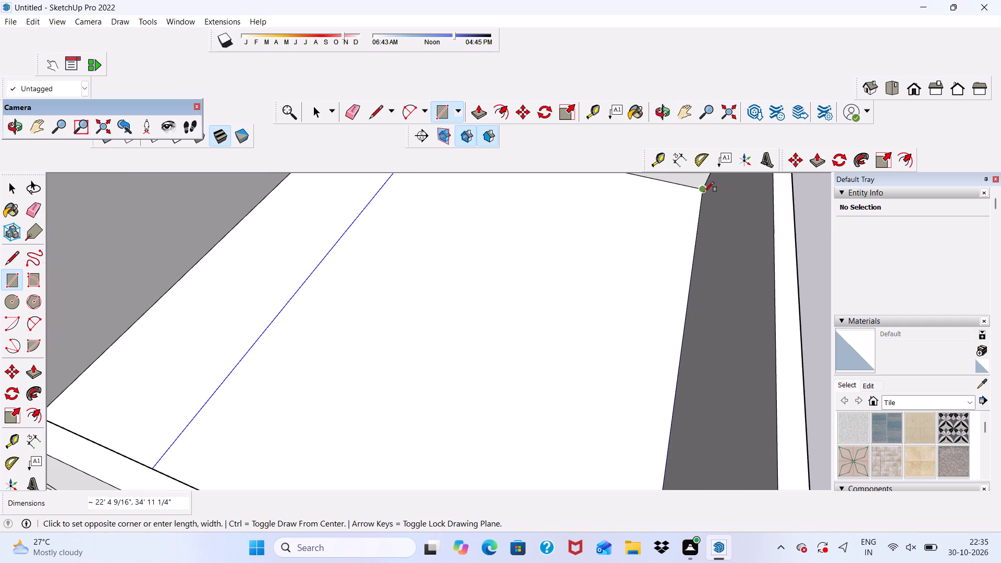
click(704, 192)
Push/Pull the new large floor rectangle upward by 10', level with the wall tops.
scroll(553, 246, down, 3)
key(space)
click(521, 277)
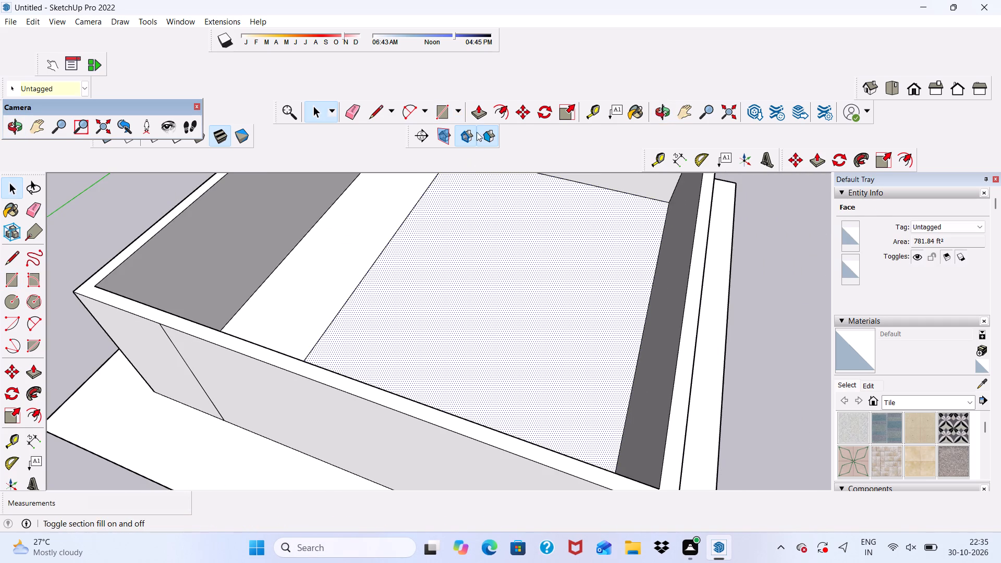
click(476, 106)
click(498, 346)
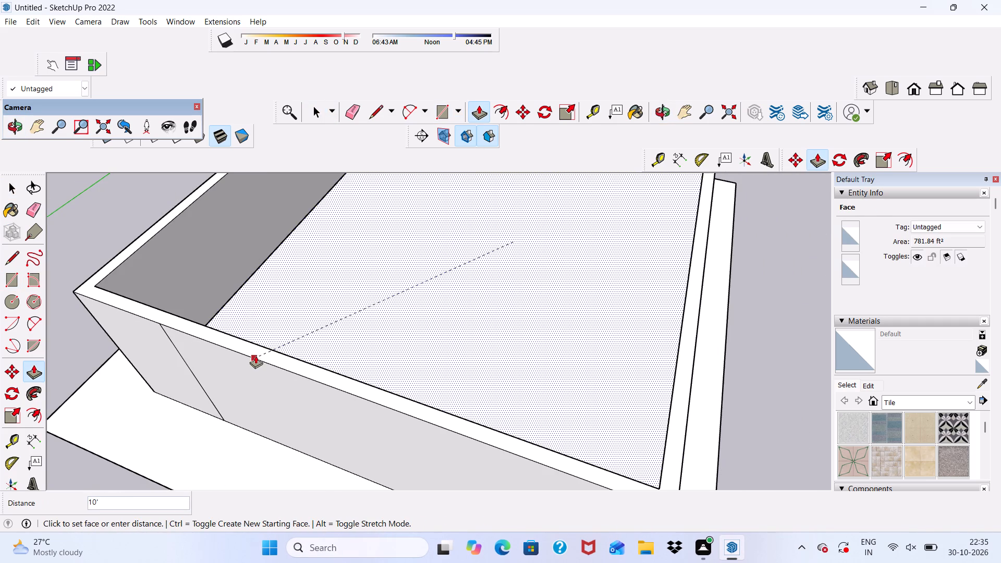
click(255, 354)
Push/Pull the raised block's exposed side face into the open strip, roughly to the vertical dividing line on the outer wall.
scroll(245, 345, down, 3)
middle_drag(266, 342, 506, 231)
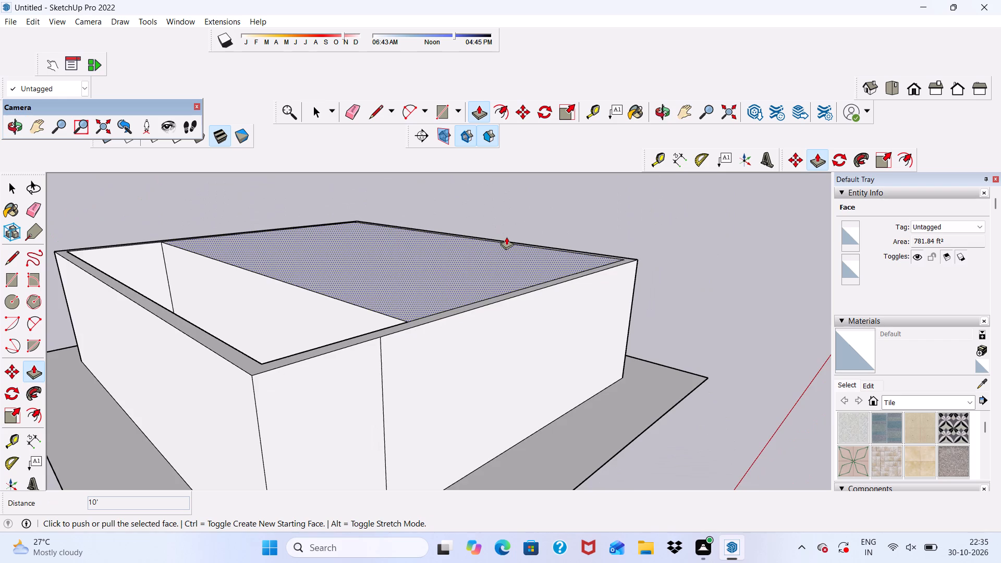
scroll(317, 296, up, 1)
key(space)
click(331, 322)
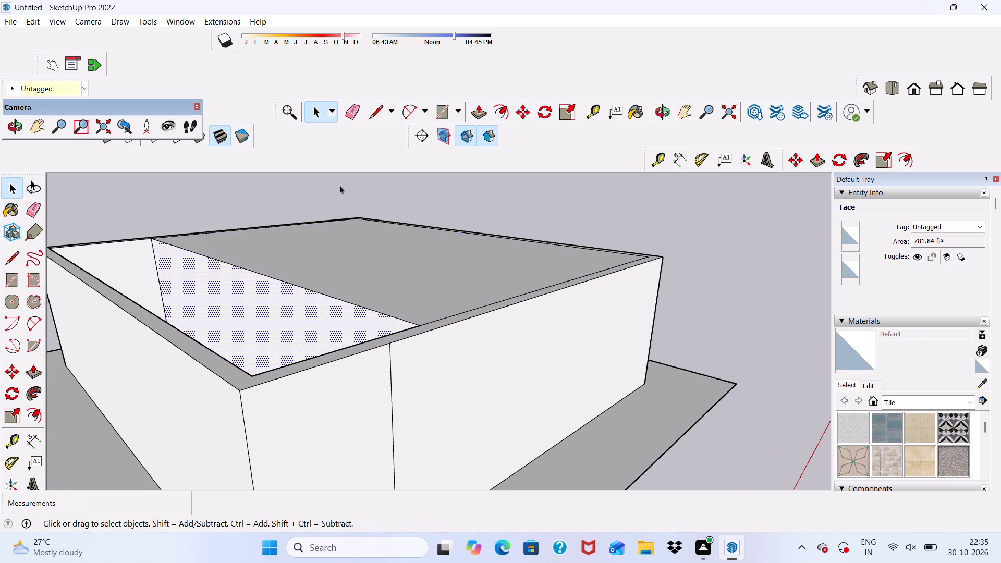
click(477, 114)
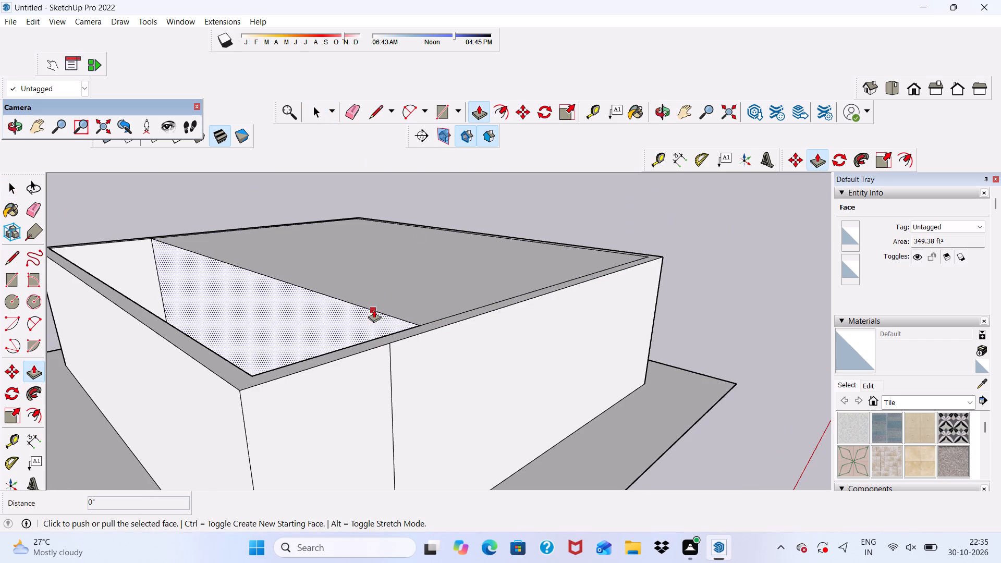
click(372, 315)
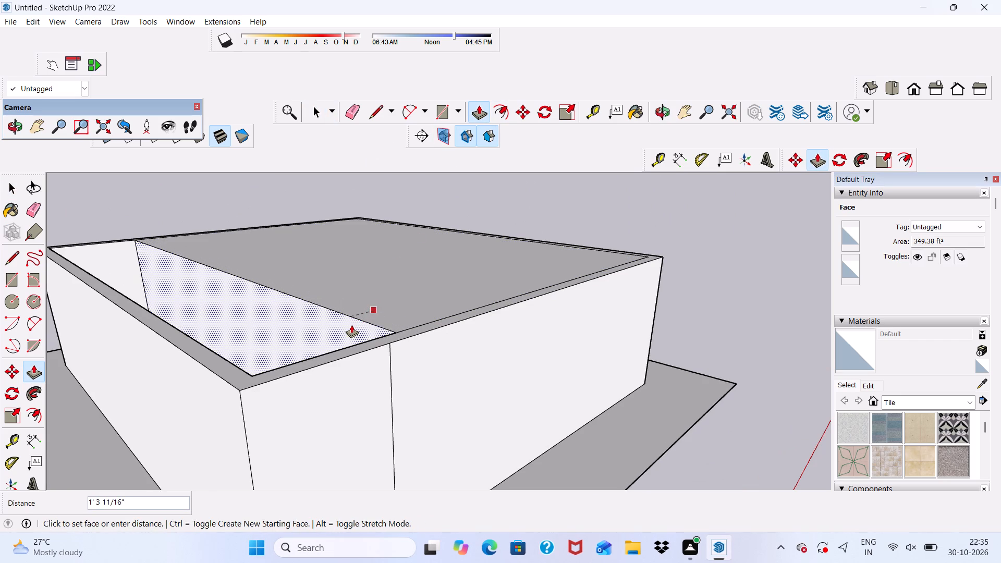
click(347, 330)
key(space)
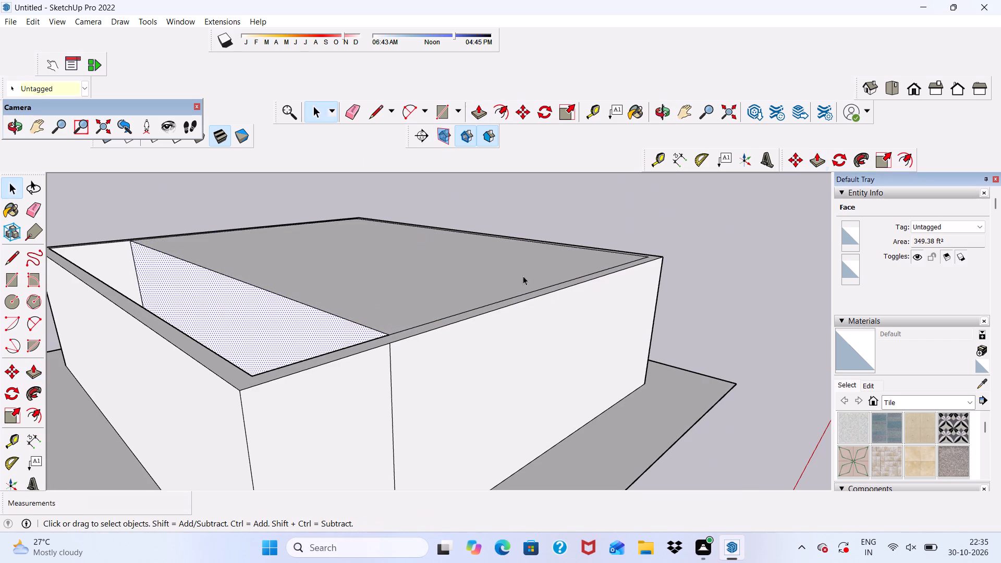
click(719, 236)
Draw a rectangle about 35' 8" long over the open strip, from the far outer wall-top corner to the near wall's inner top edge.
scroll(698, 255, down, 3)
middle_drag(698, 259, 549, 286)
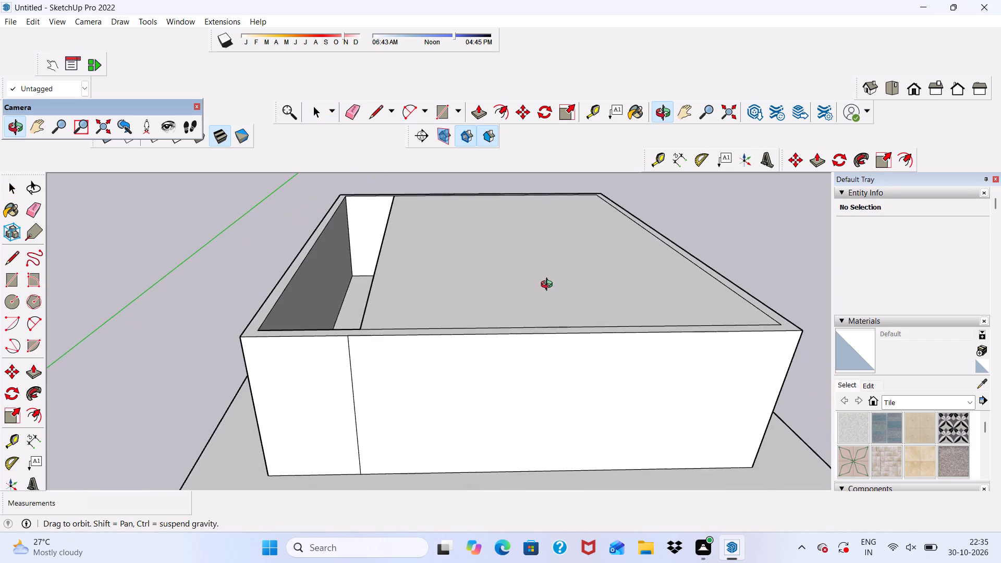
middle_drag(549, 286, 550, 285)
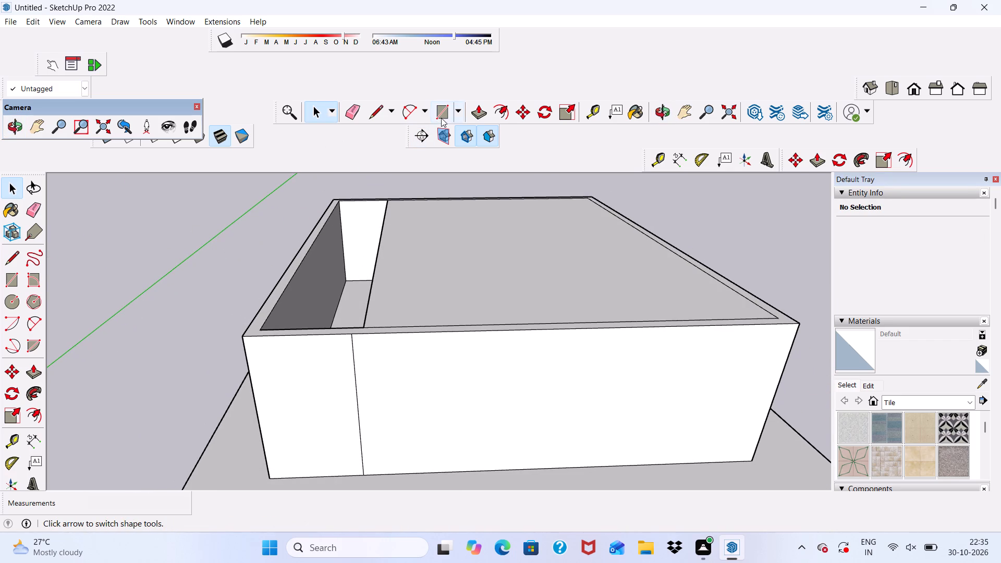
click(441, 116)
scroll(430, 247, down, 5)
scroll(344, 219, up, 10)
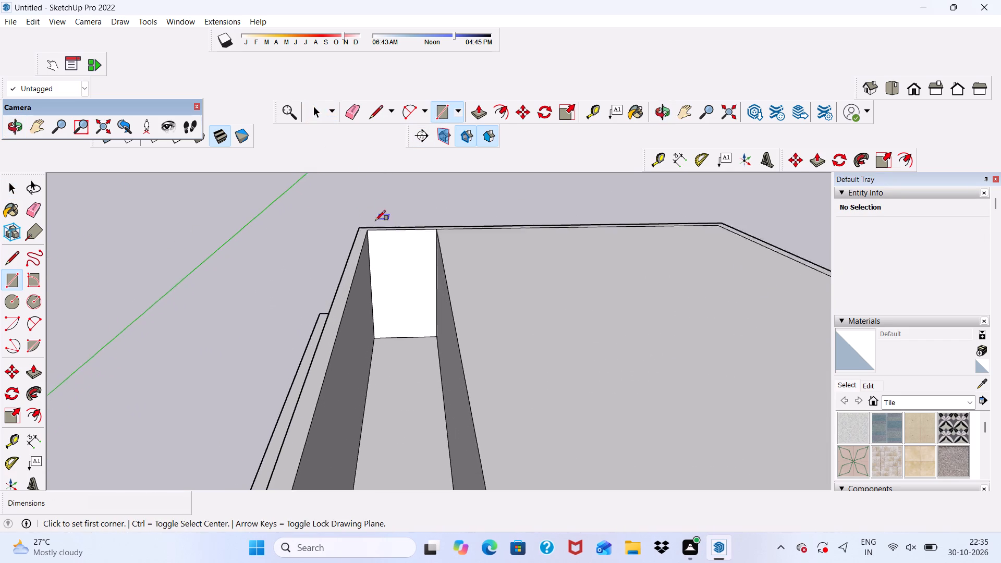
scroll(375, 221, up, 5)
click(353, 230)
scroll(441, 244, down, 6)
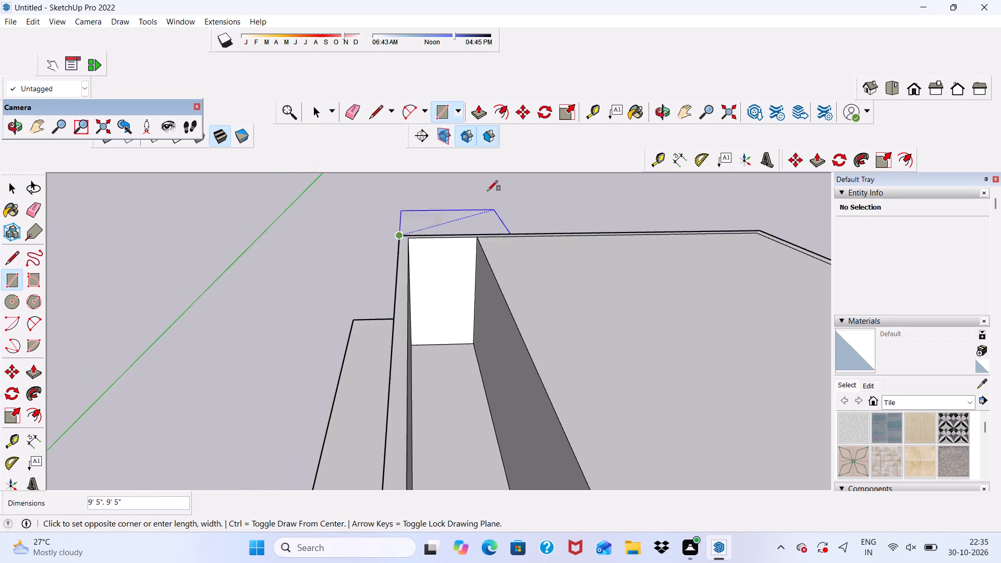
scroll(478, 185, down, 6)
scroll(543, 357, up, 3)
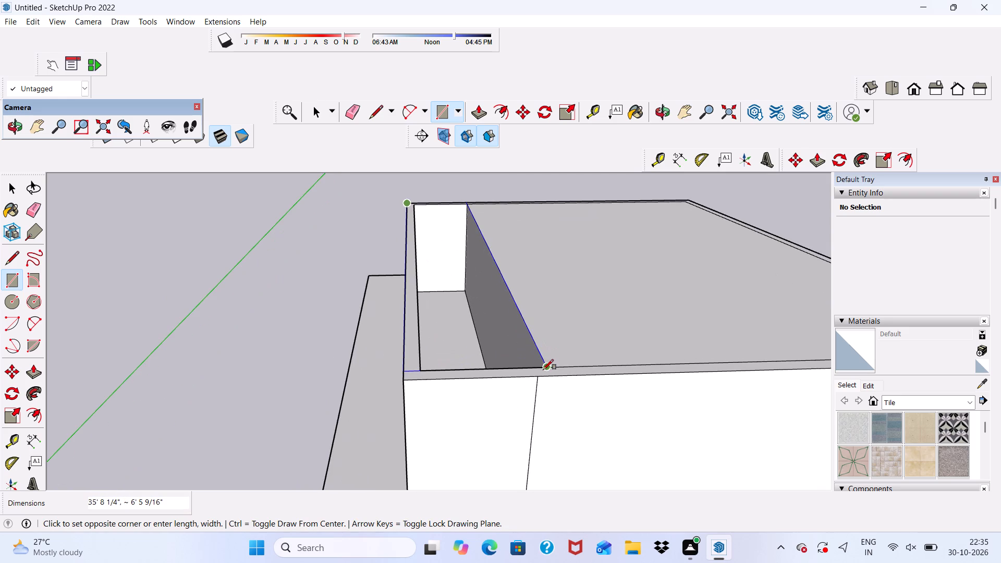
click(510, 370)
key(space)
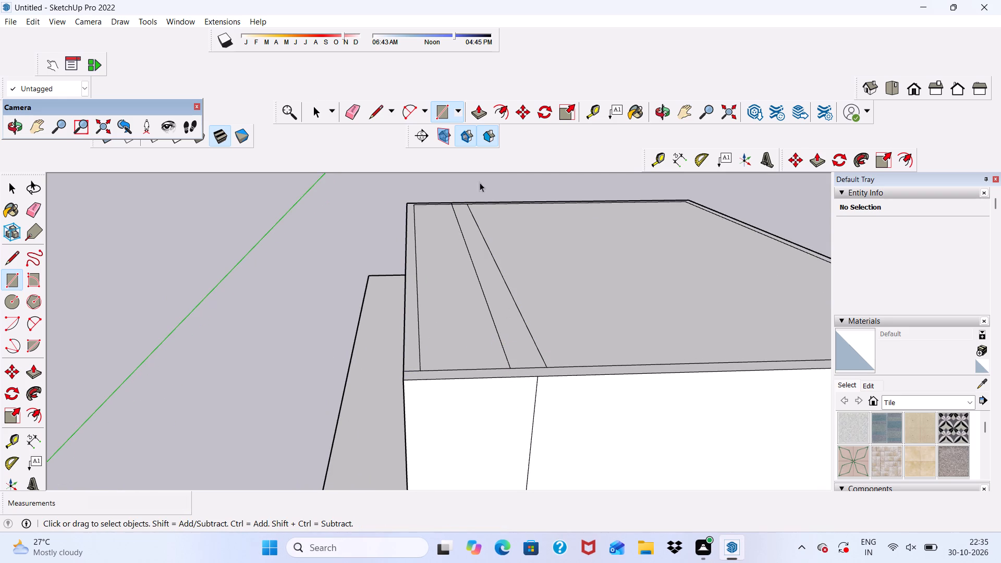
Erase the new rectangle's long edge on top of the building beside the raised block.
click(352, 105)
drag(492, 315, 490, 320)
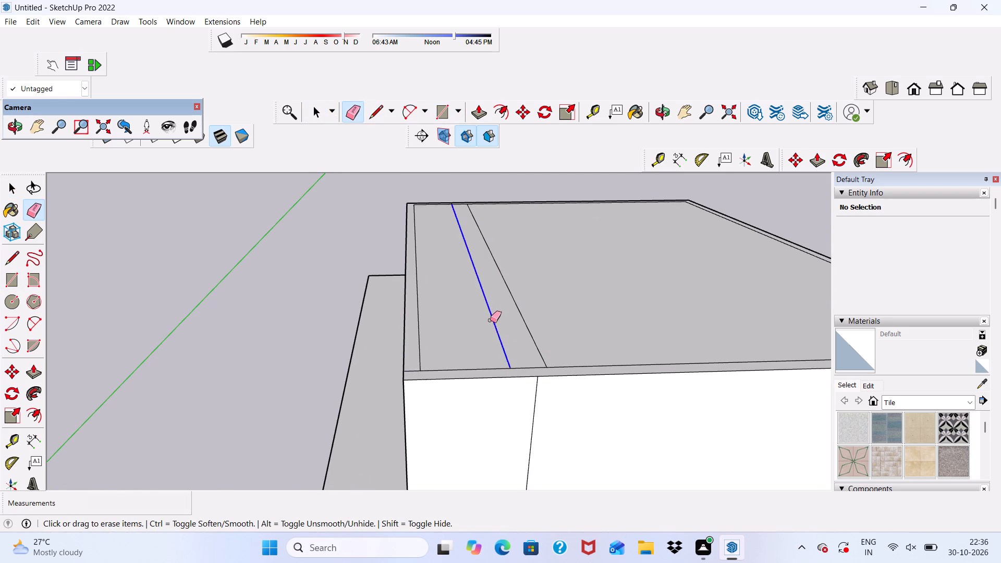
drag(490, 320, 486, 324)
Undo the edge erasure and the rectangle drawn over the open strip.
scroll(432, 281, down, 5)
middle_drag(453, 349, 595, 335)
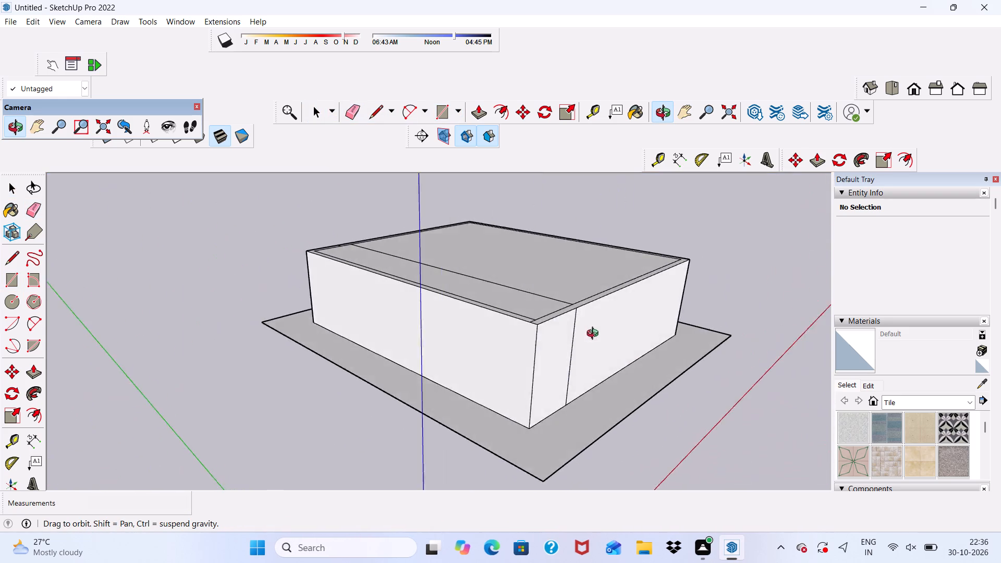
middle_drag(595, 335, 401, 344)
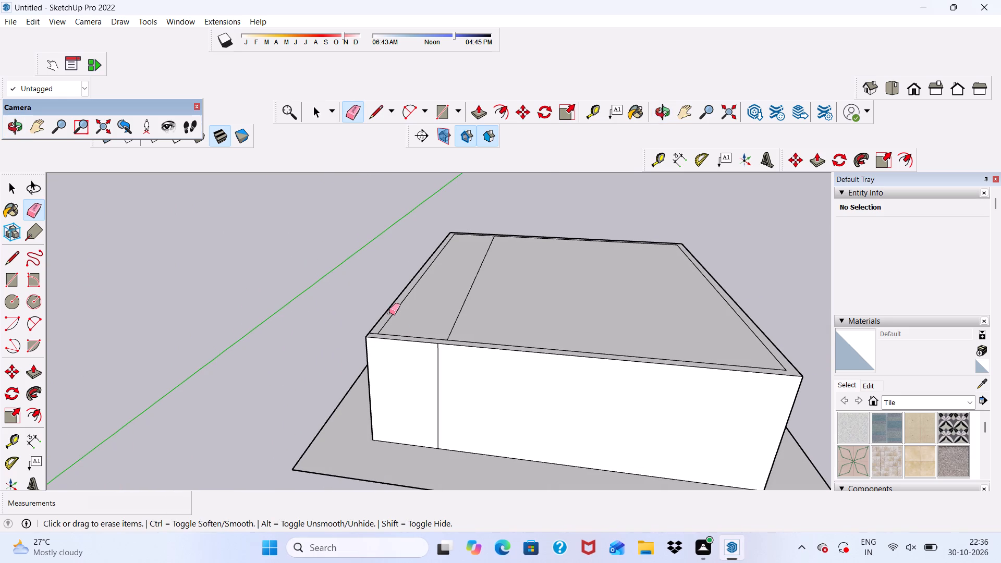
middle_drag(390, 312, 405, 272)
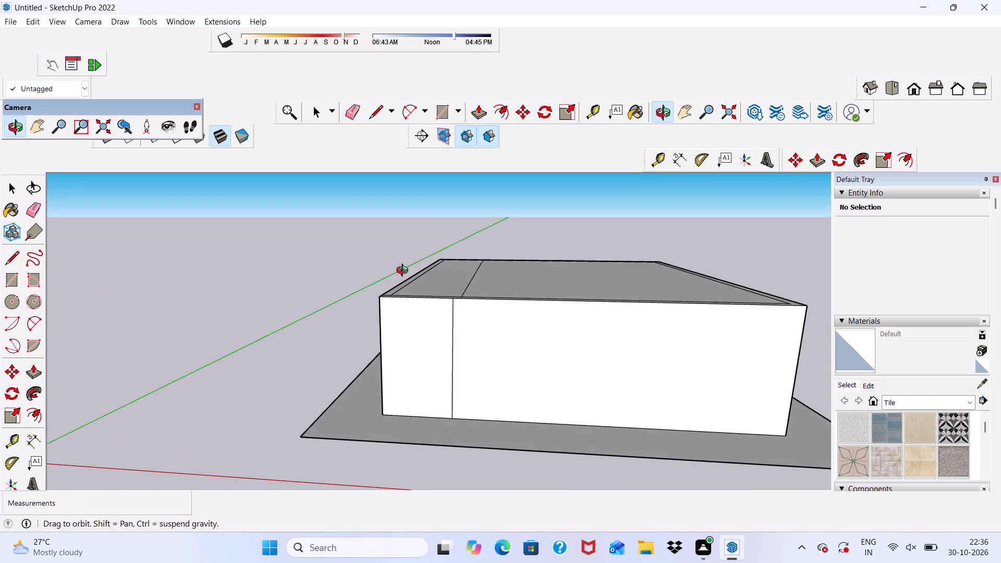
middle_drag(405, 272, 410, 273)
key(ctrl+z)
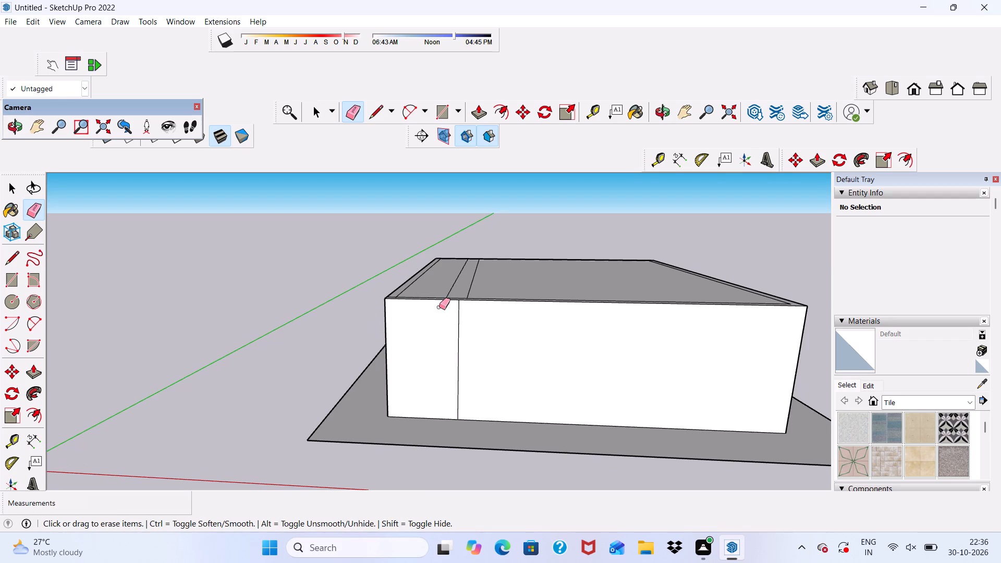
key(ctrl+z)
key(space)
Draw a rectangle about 24' 2" by 5' 9" on the narrow strip's floor, from the raised block's base to the far outer-wall corner.
middle_drag(481, 302, 483, 339)
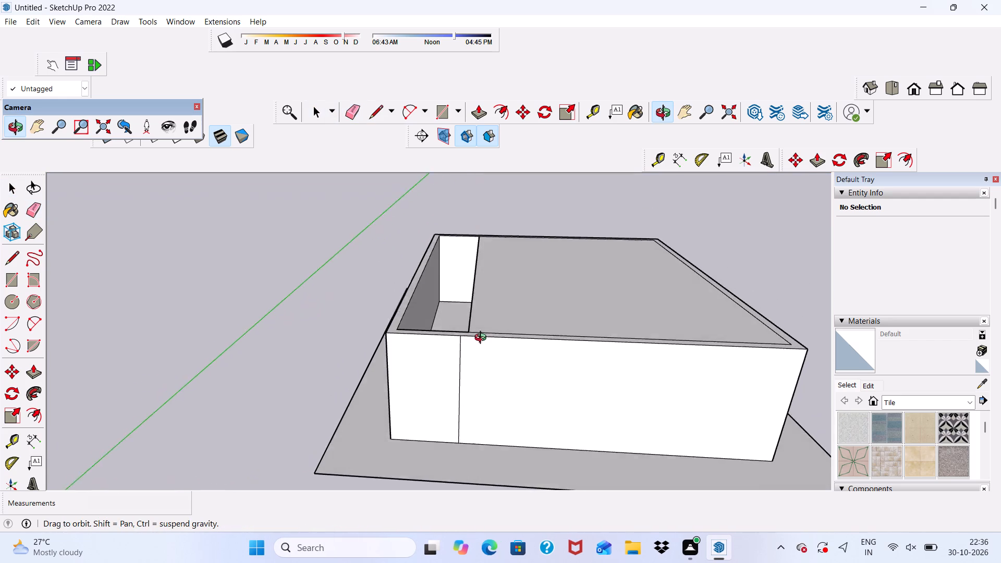
middle_drag(483, 339, 458, 415)
scroll(437, 339, up, 5)
middle_drag(444, 320, 509, 323)
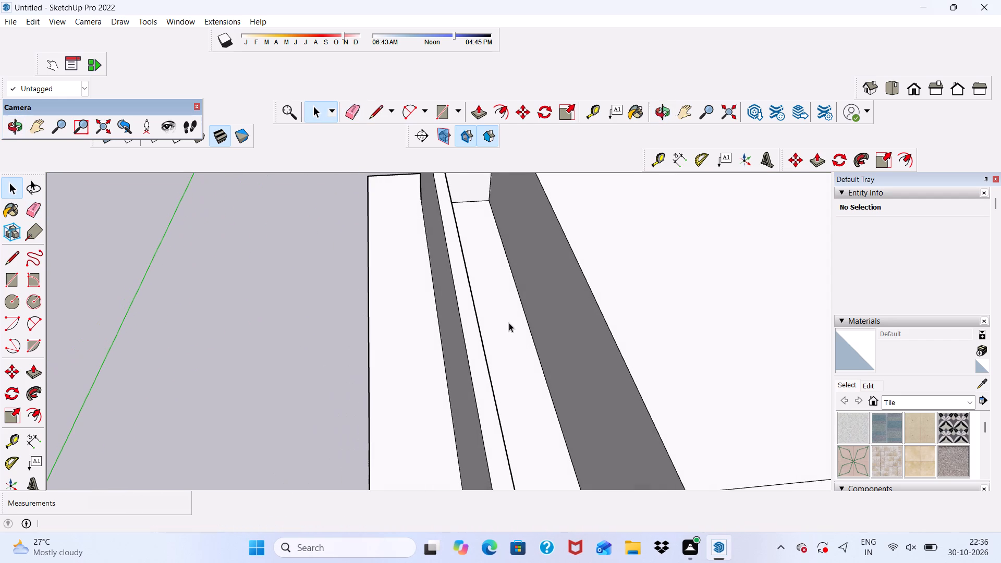
click(441, 108)
scroll(563, 382, up, 2)
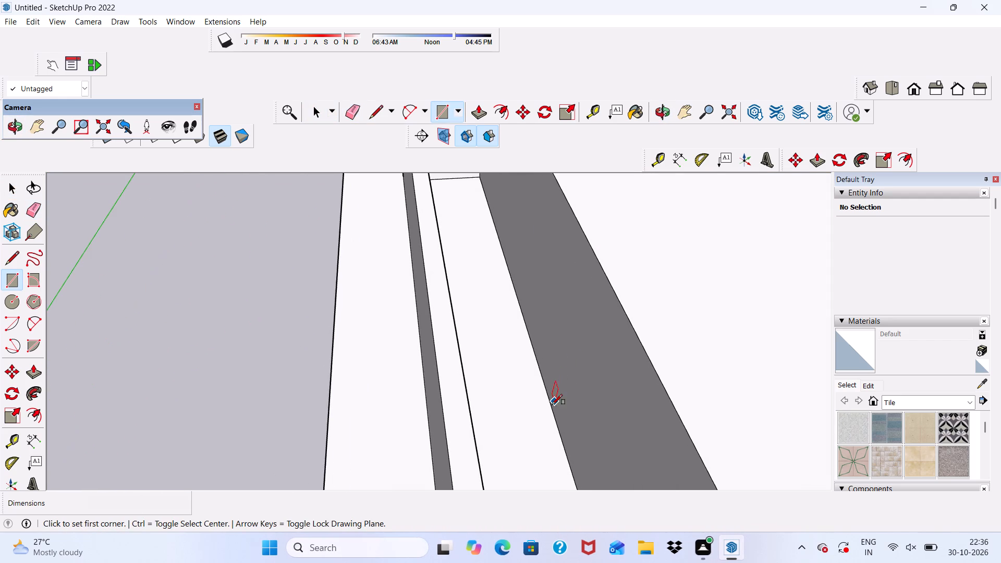
click(550, 411)
scroll(390, 411, down, 4)
scroll(538, 335, up, 3)
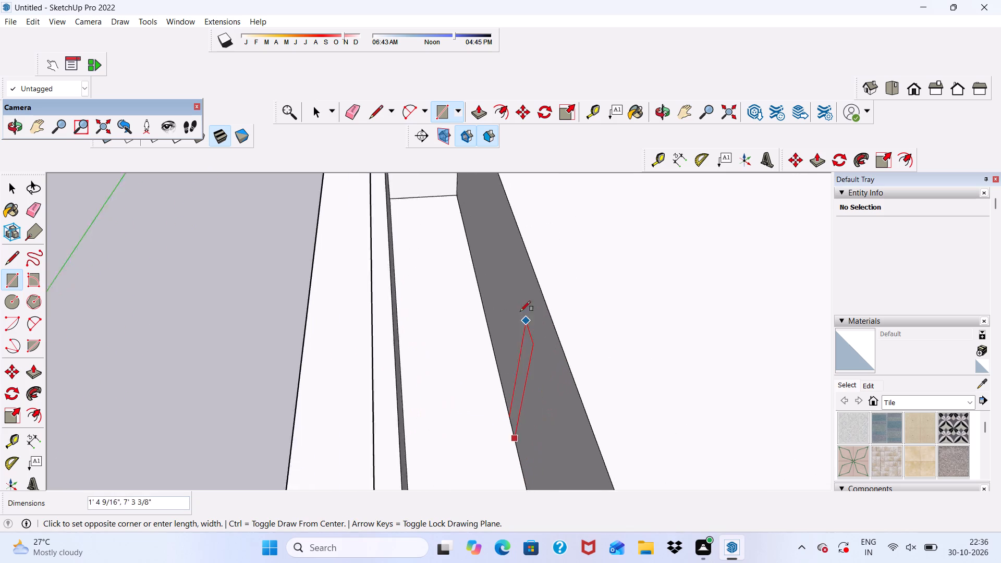
scroll(520, 311, up, 5)
scroll(381, 193, up, 3)
click(390, 190)
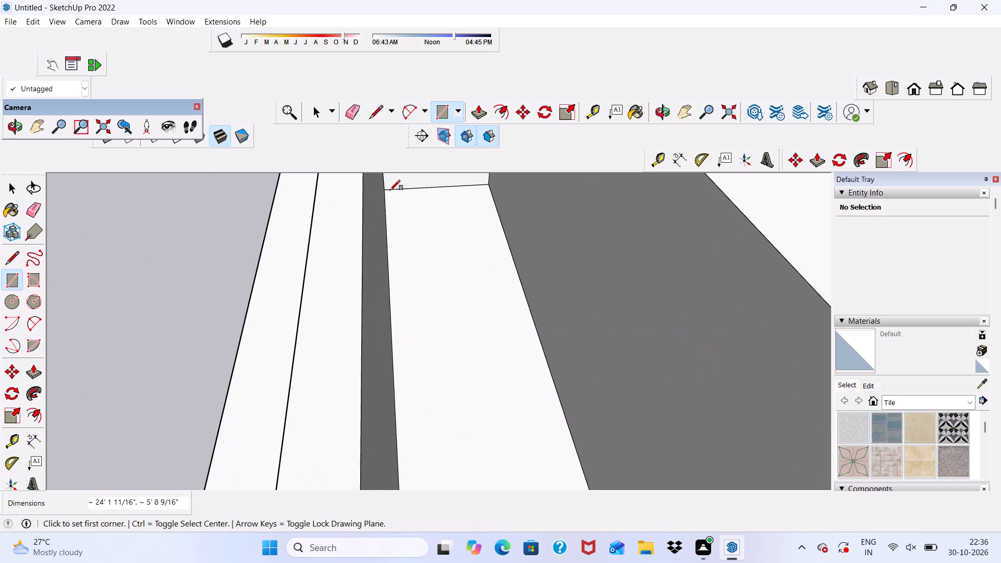
Push/Pull the floor rectangle in the narrow strip up 10' to the height of the wall tops.
scroll(449, 216, down, 2)
key(space)
scroll(418, 193, down, 4)
click(486, 328)
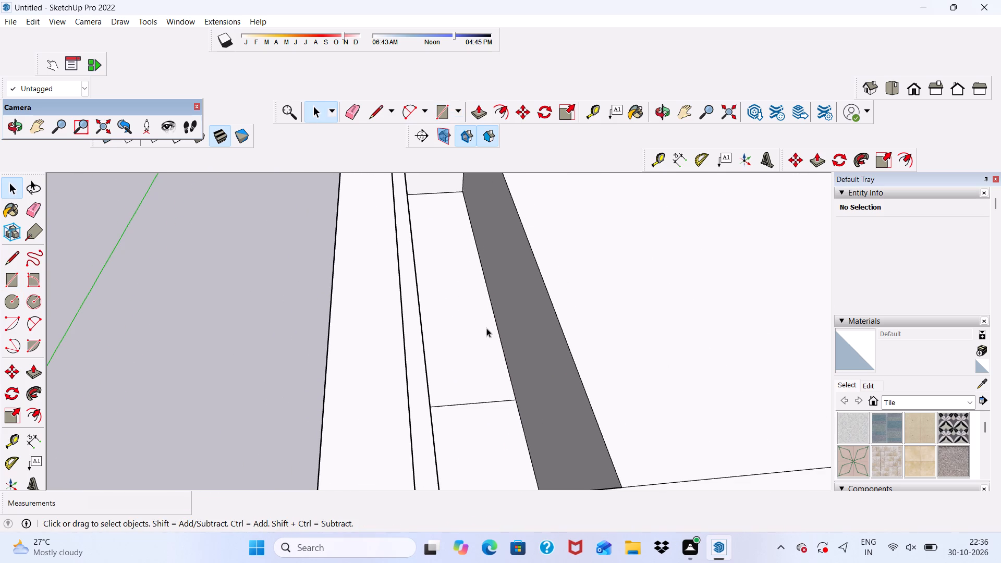
click(481, 110)
click(453, 299)
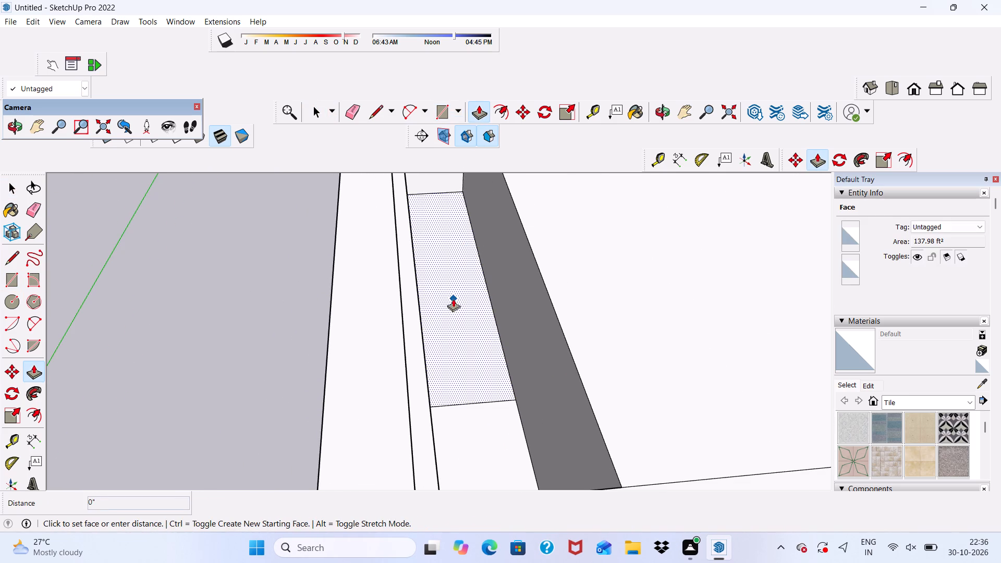
click(569, 279)
scroll(478, 269, down, 5)
middle_drag(517, 352, 491, 280)
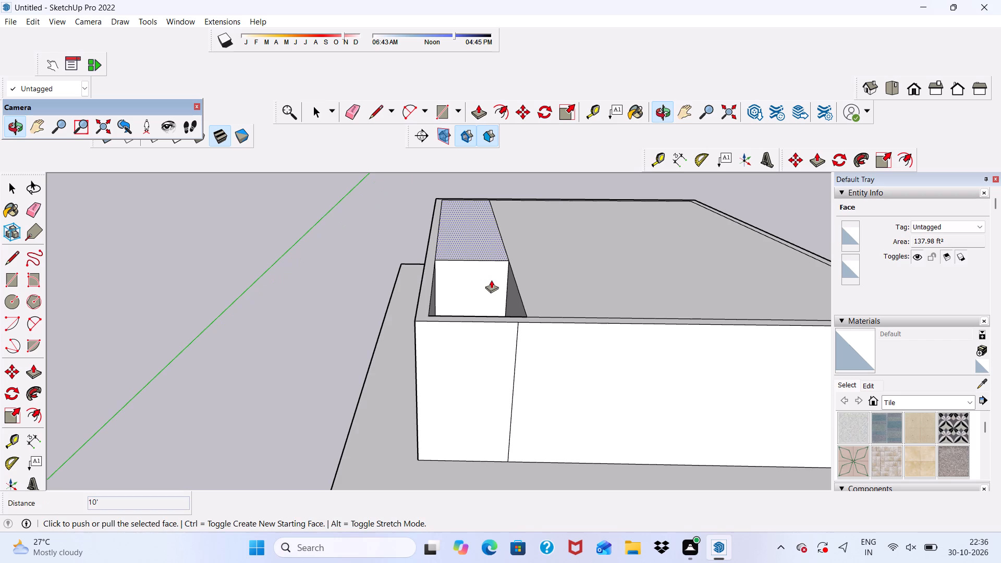
key(space)
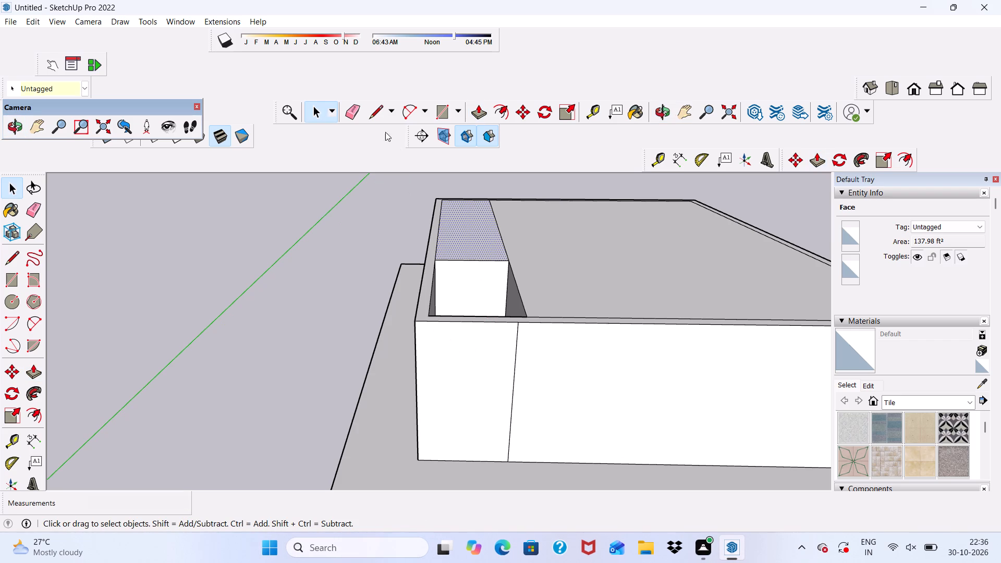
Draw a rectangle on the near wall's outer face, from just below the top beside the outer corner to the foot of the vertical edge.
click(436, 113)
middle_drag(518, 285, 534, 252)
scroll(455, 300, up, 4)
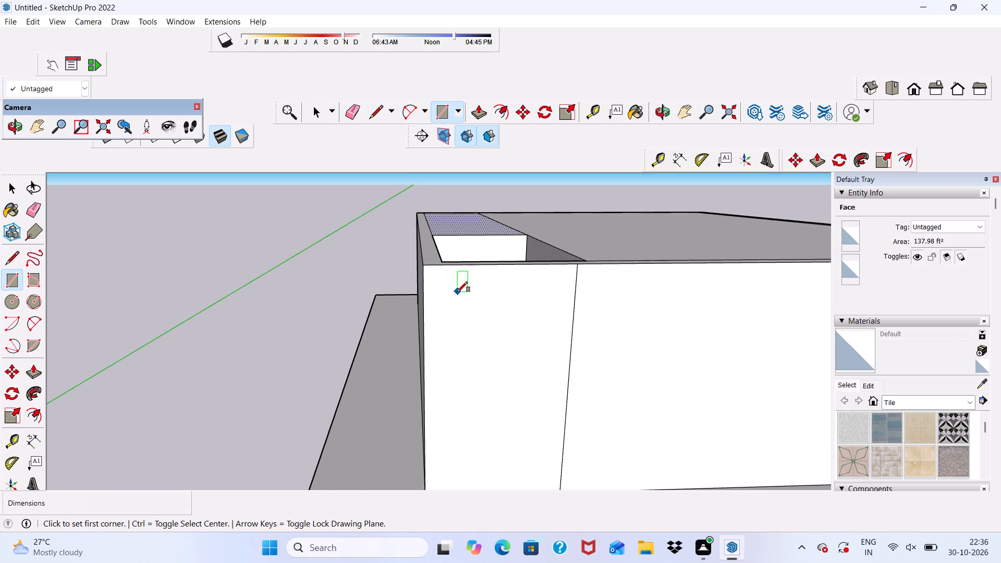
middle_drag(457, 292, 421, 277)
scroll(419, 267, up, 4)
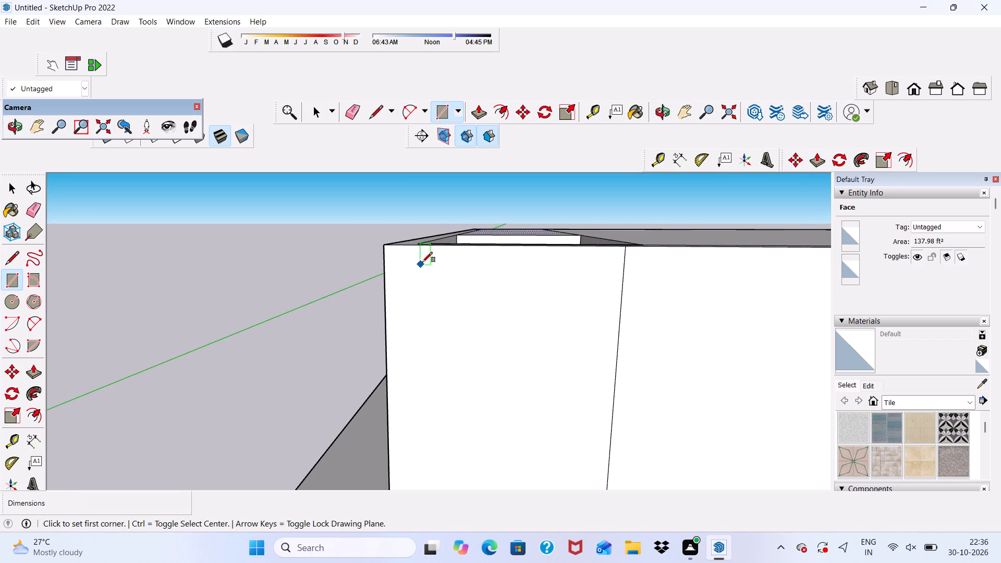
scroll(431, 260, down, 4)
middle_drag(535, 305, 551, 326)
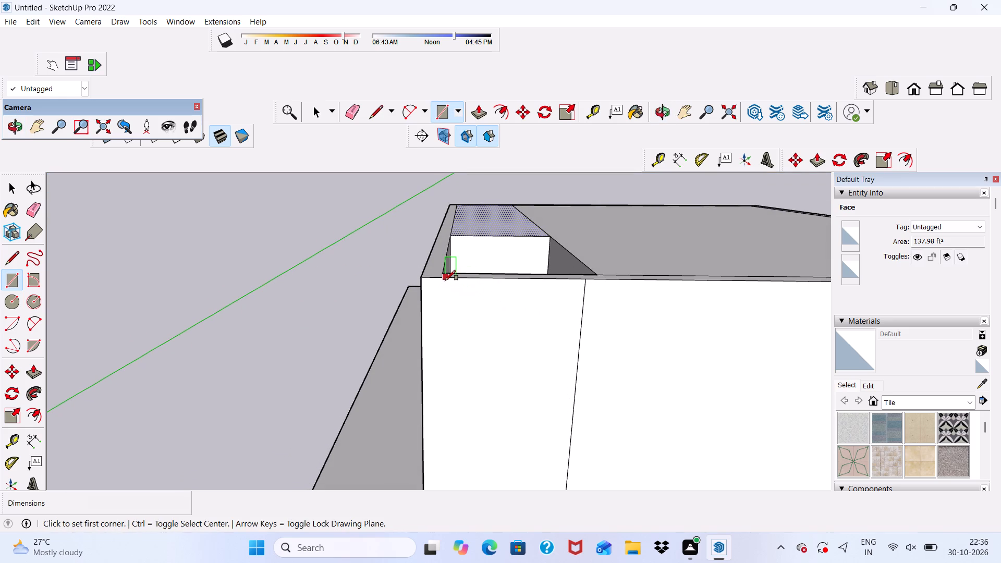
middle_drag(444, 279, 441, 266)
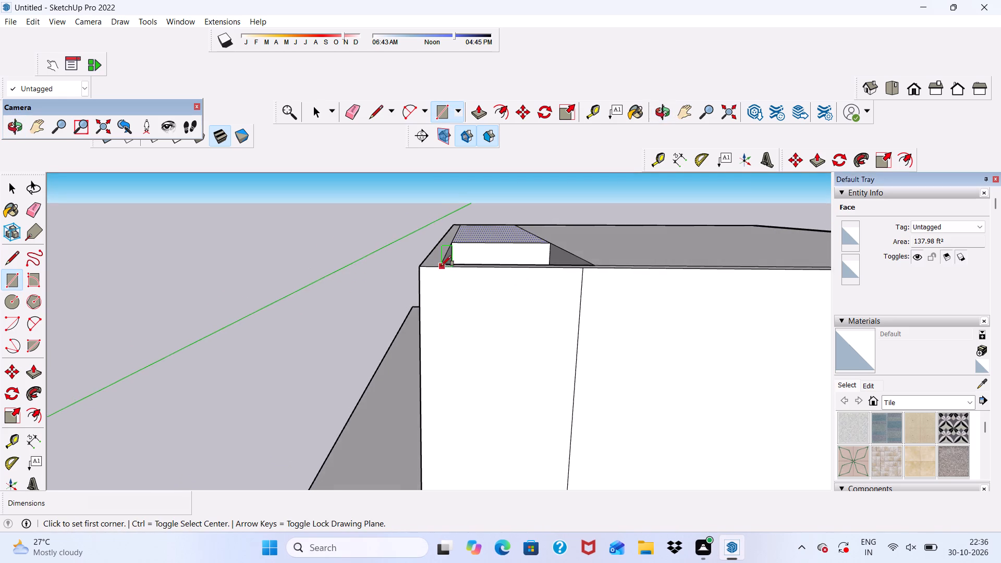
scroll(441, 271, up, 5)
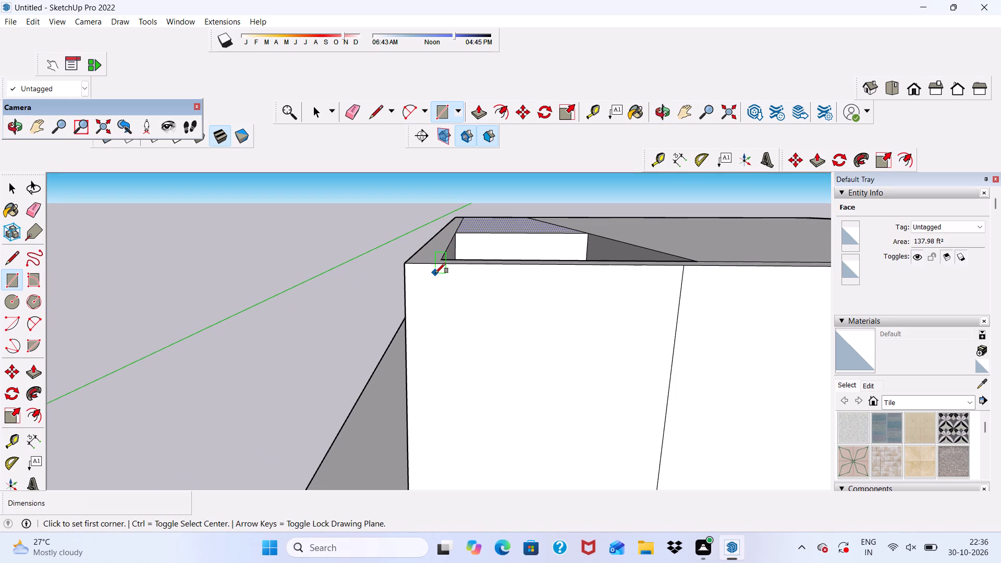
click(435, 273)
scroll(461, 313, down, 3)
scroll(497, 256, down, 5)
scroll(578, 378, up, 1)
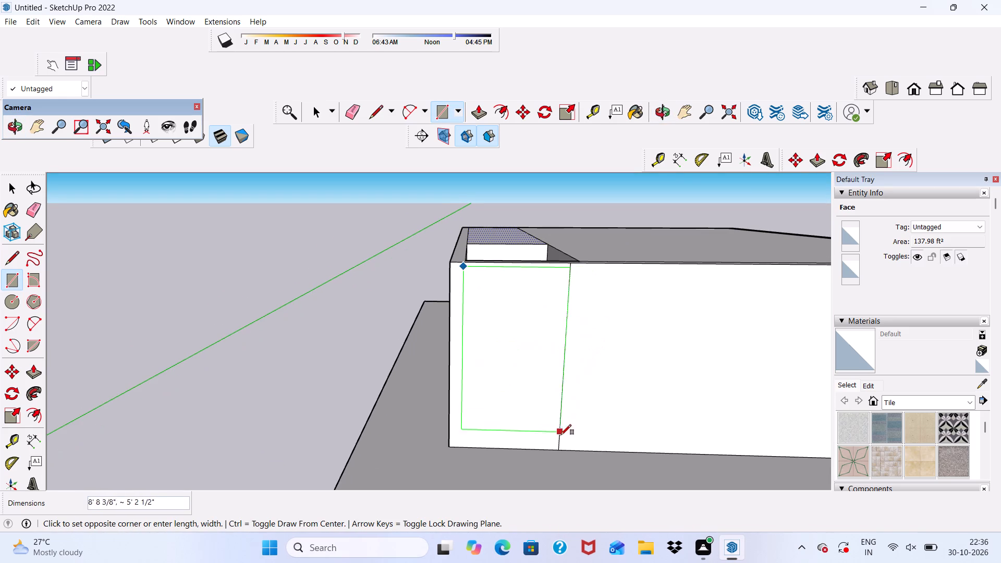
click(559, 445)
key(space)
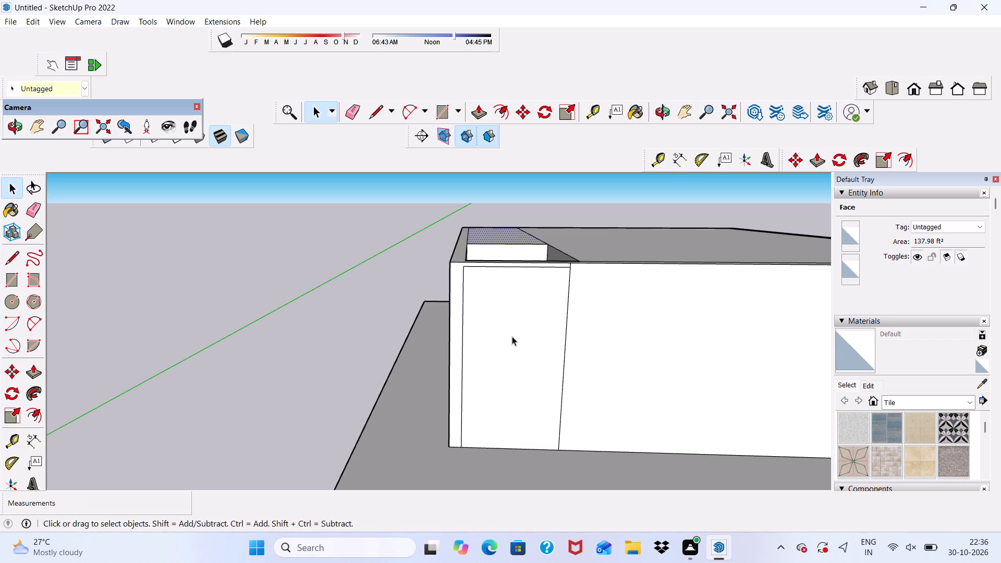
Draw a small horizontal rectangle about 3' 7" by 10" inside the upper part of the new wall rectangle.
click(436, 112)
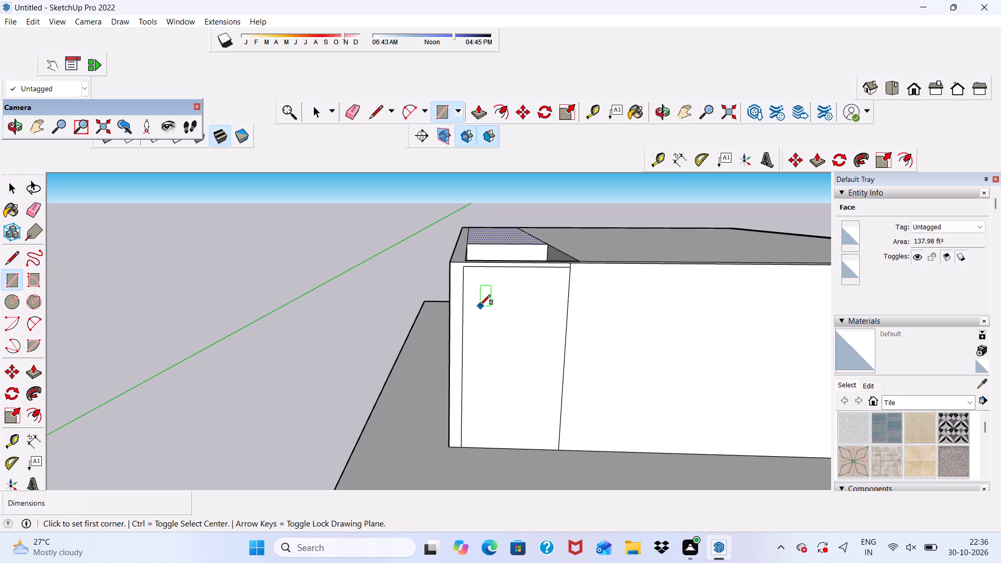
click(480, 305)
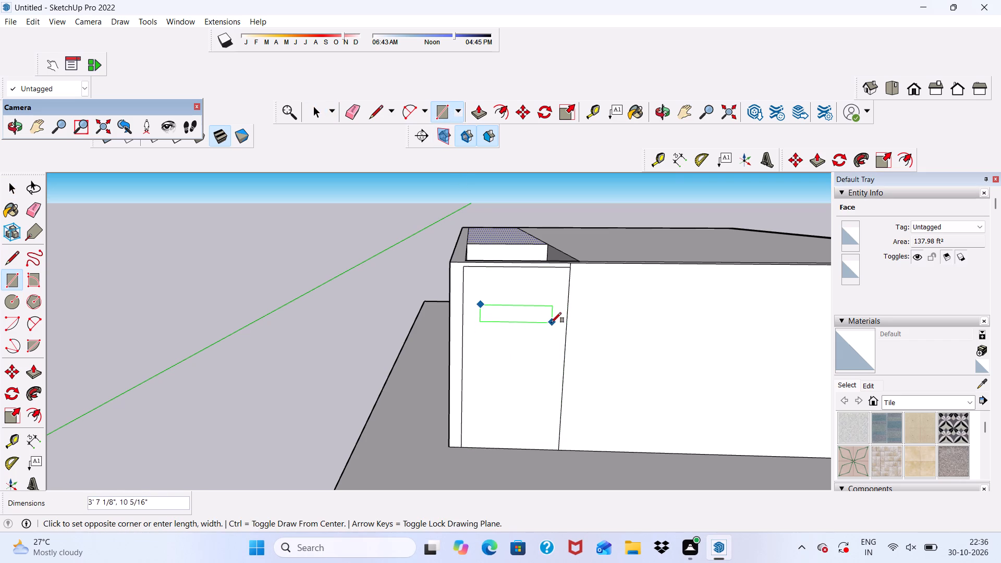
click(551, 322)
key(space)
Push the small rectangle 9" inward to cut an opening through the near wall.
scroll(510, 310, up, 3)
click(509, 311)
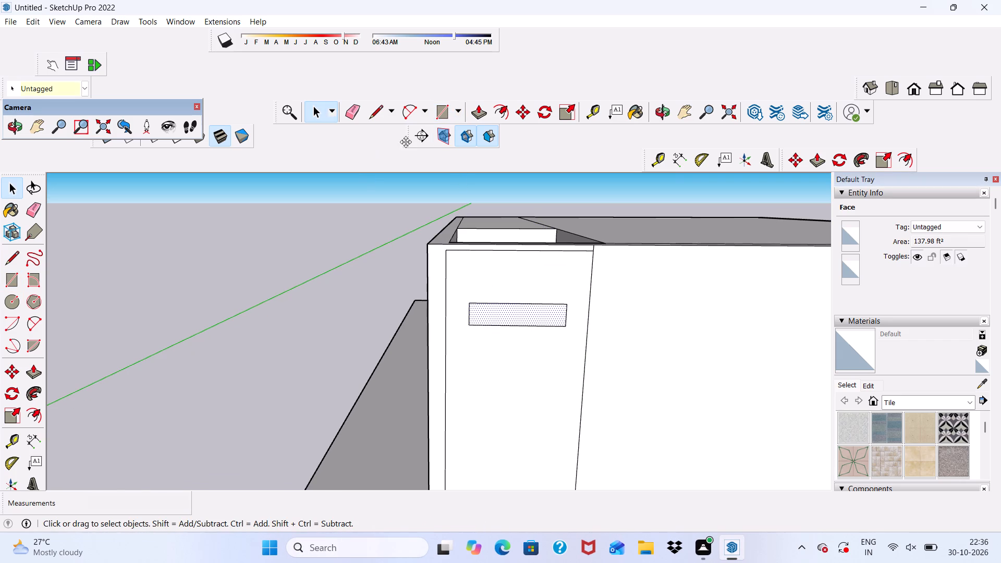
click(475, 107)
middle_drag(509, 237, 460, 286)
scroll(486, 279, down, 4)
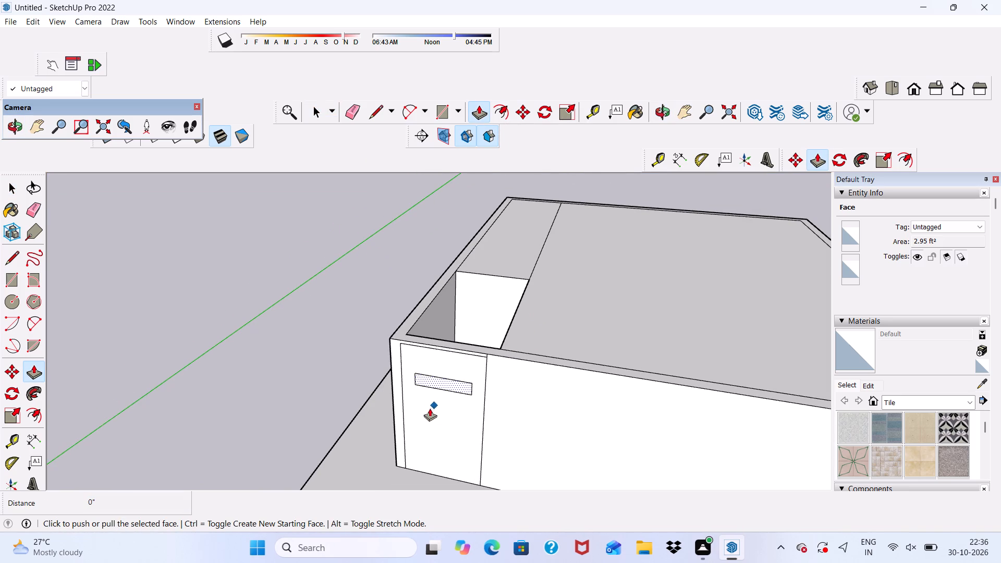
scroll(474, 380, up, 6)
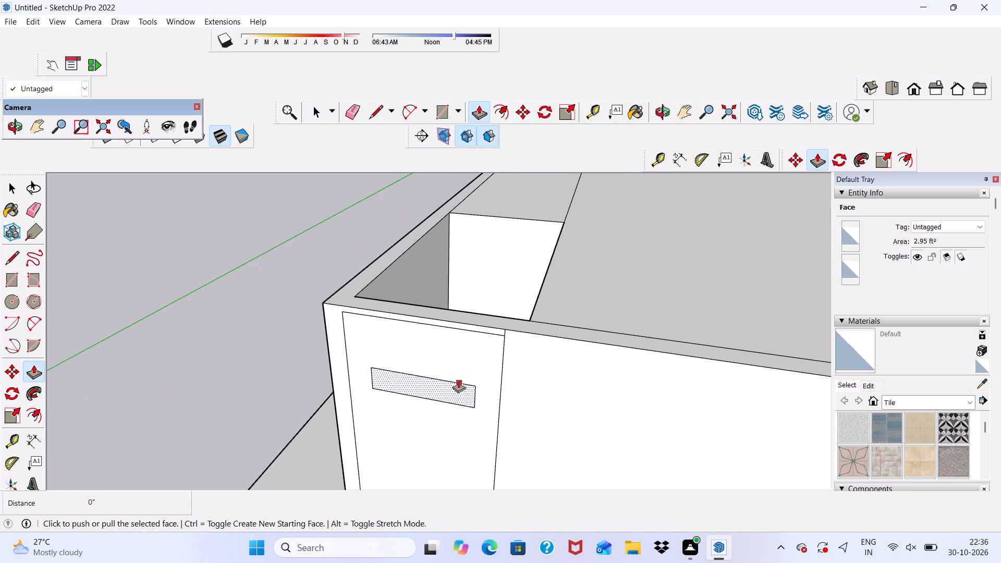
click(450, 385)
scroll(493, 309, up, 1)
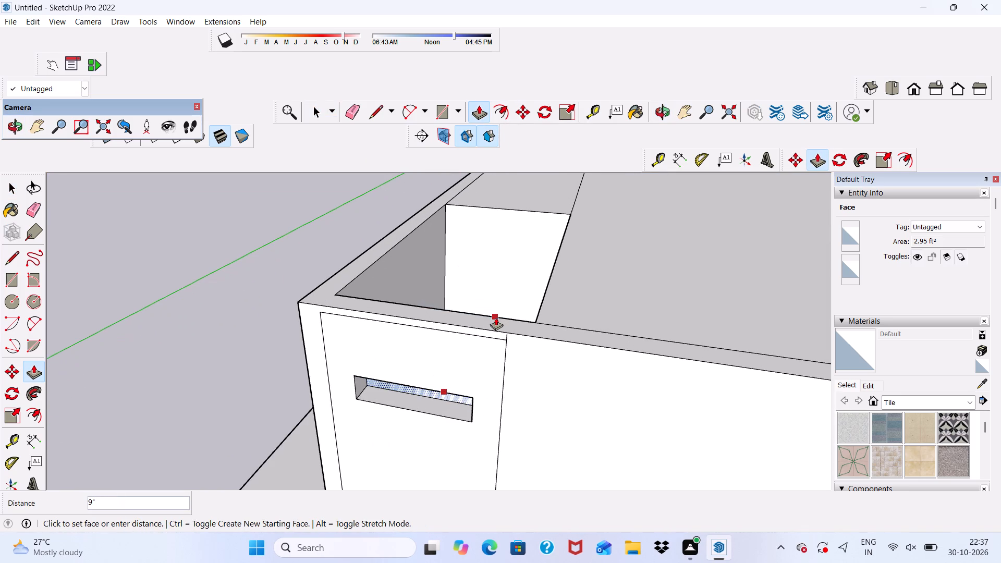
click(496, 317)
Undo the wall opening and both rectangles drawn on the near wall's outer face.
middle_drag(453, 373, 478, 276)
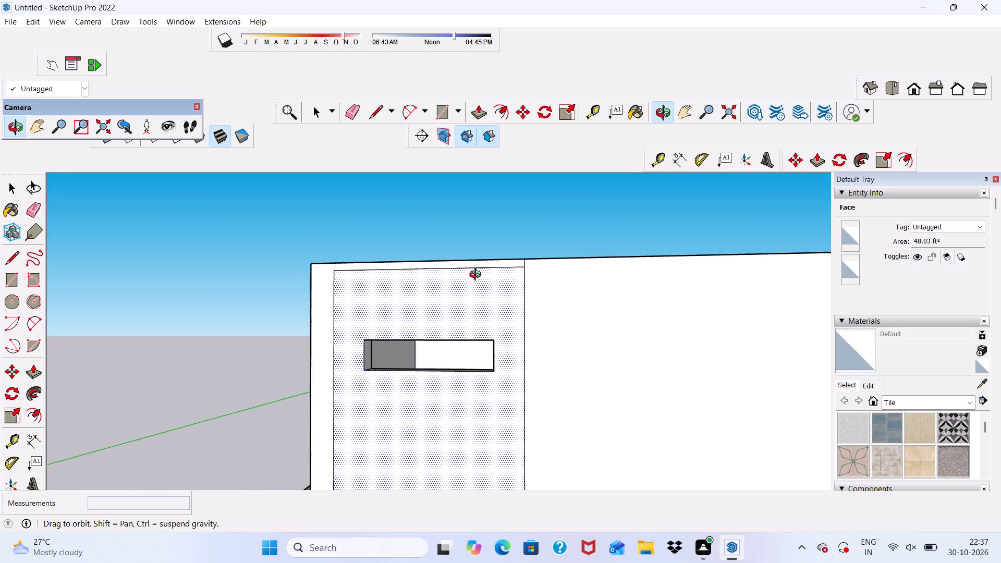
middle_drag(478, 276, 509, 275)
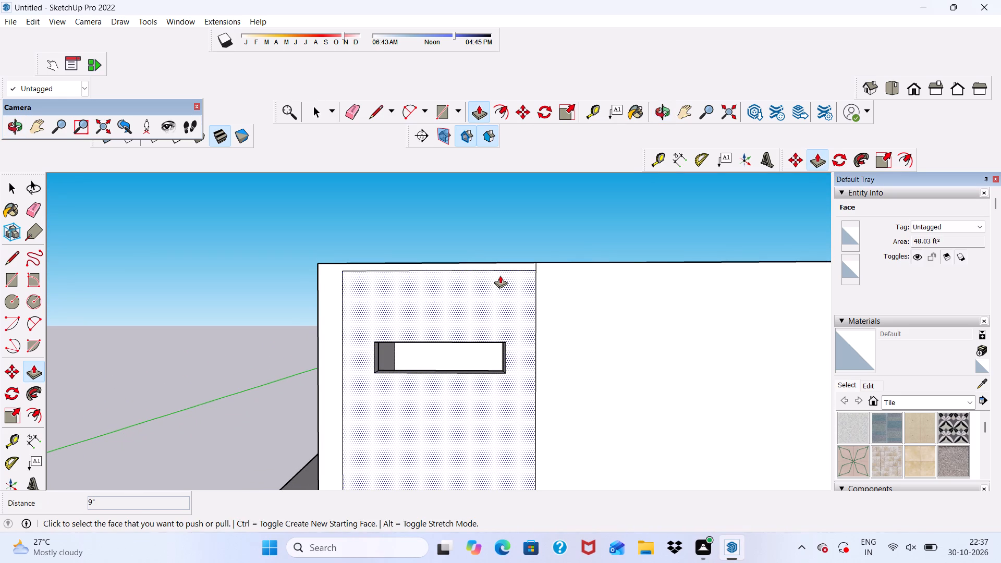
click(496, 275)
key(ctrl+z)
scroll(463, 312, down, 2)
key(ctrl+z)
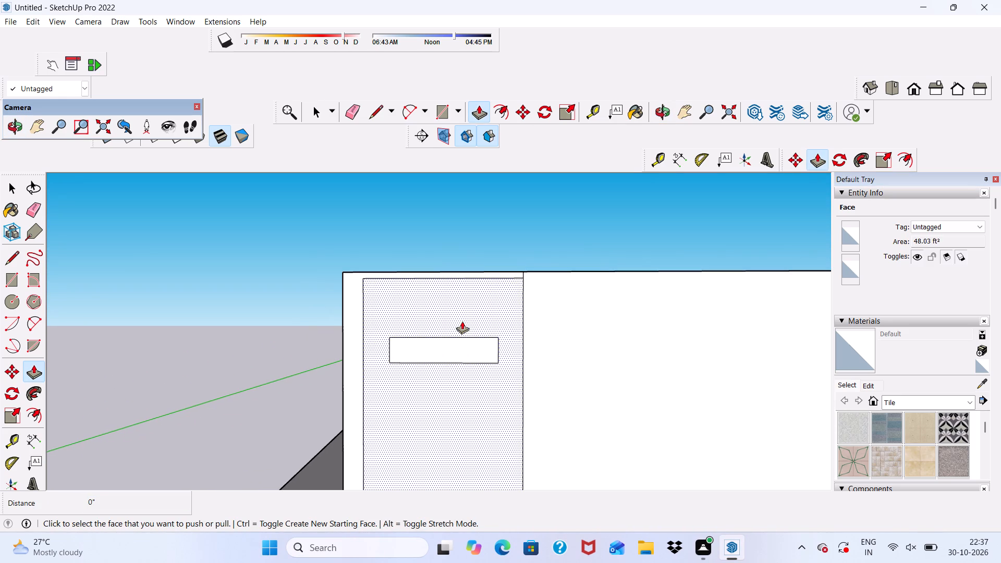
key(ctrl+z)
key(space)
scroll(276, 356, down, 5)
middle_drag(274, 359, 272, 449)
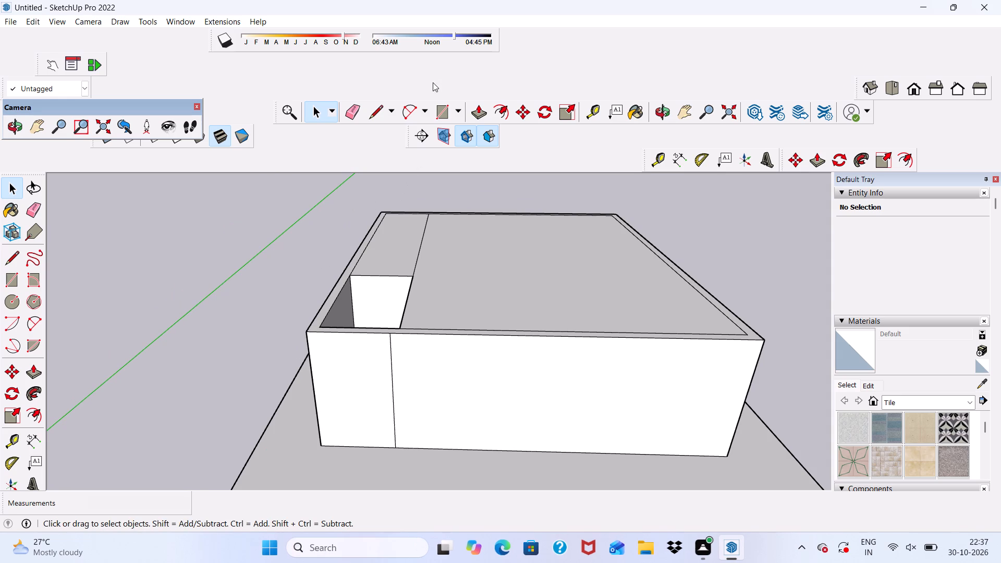
Draw a rectangle about 11' 7" by 5' 2" over the remaining open gap, from the raised block's top corner to the near wall's outer top edge.
click(442, 114)
scroll(336, 279, up, 5)
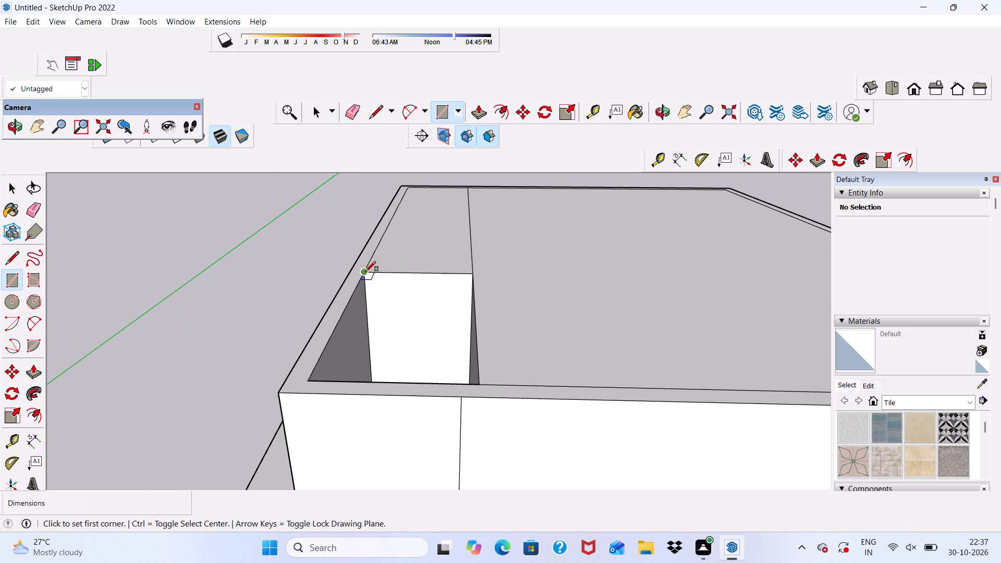
click(364, 274)
scroll(478, 397, up, 3)
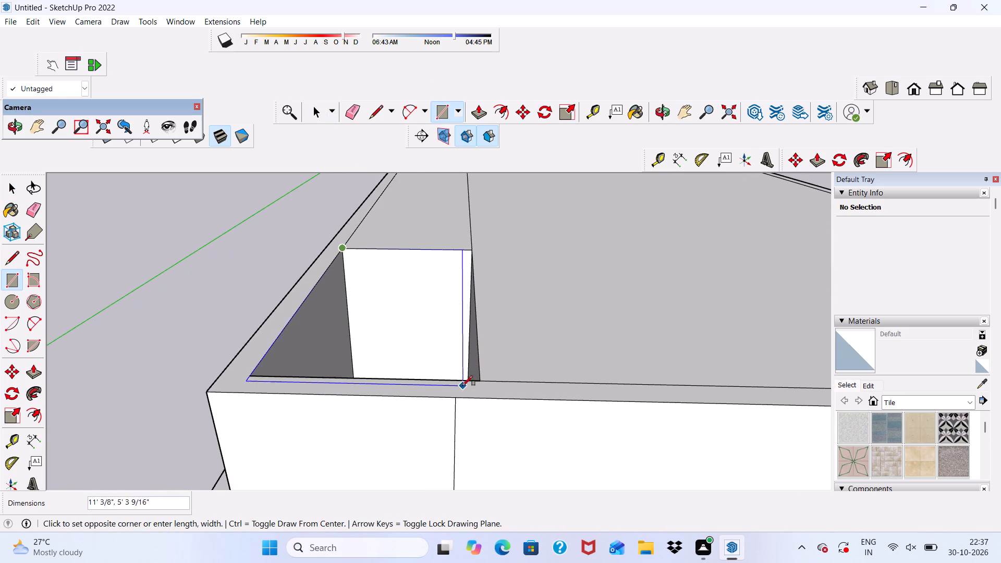
click(454, 397)
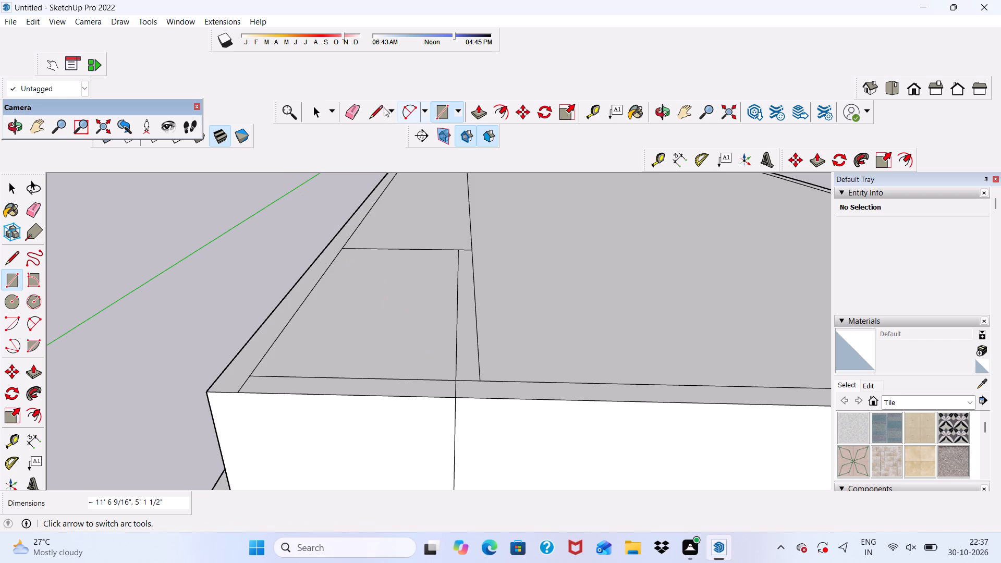
Erase the edges dividing the building's top inside the wall borders, merging the block tops and gap cover into one face.
click(354, 108)
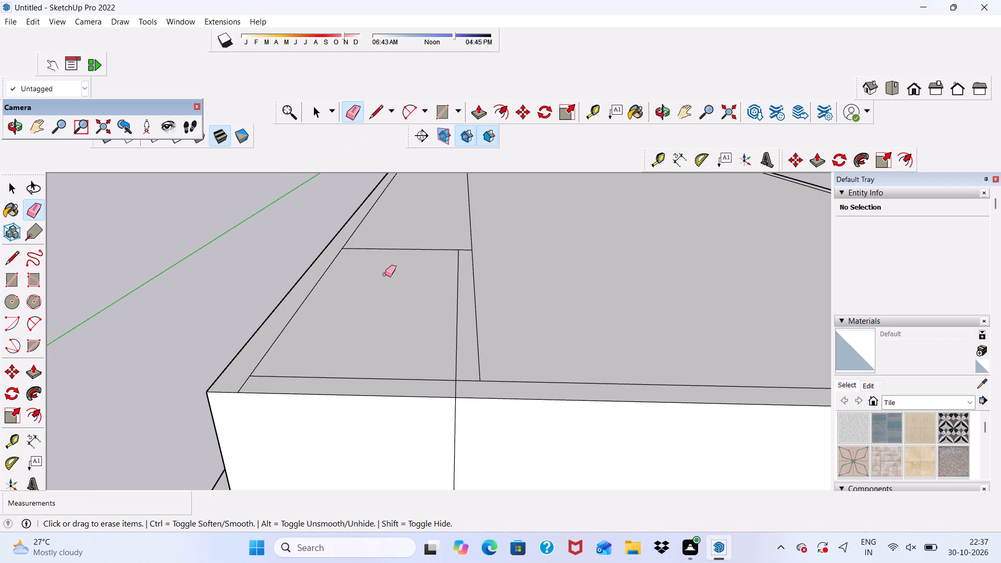
scroll(393, 285, up, 2)
drag(461, 337, 469, 344)
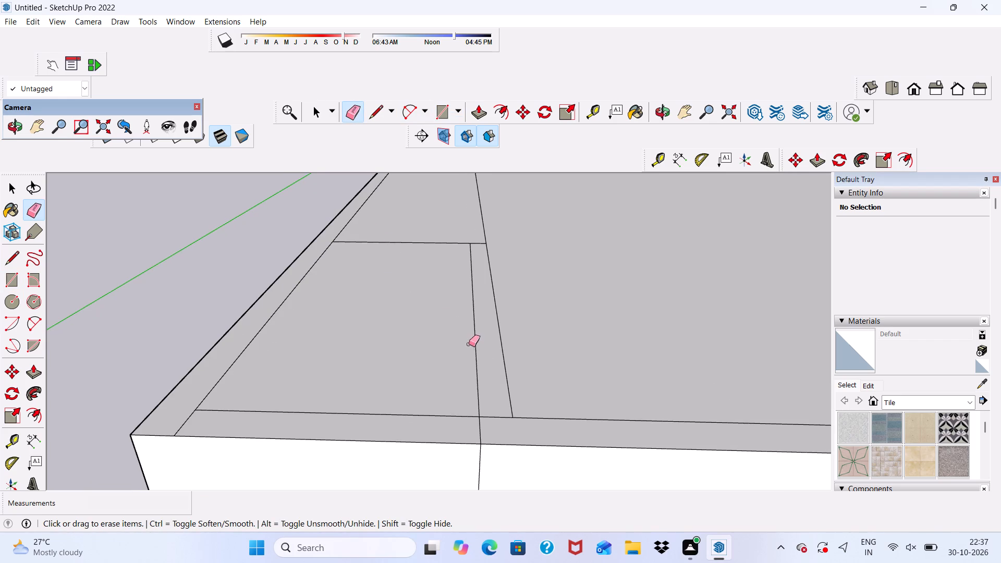
drag(469, 344, 480, 364)
drag(458, 236, 444, 269)
drag(493, 260, 498, 272)
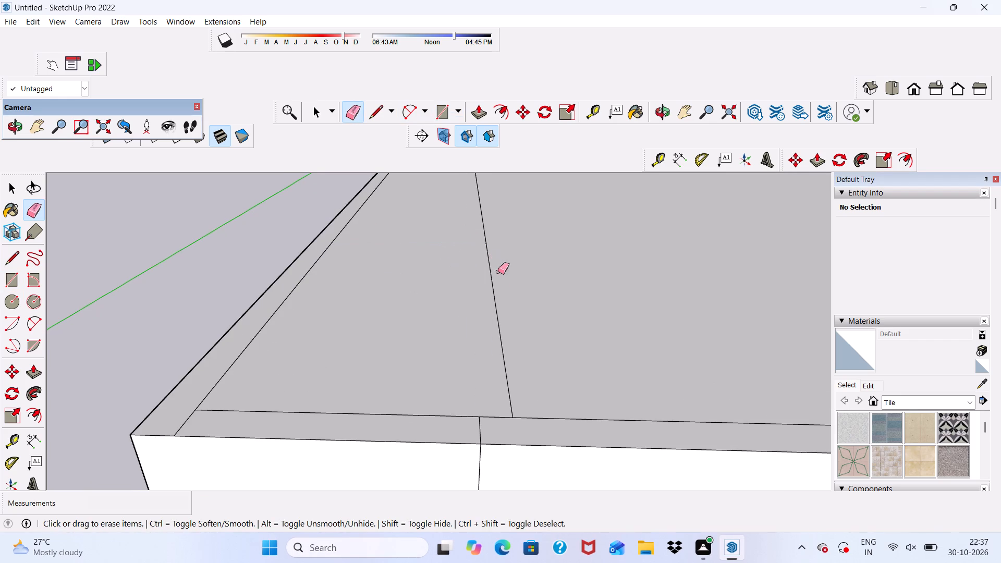
drag(498, 272, 497, 285)
drag(477, 307, 511, 337)
scroll(480, 298, down, 3)
scroll(493, 228, up, 3)
drag(486, 216, 446, 261)
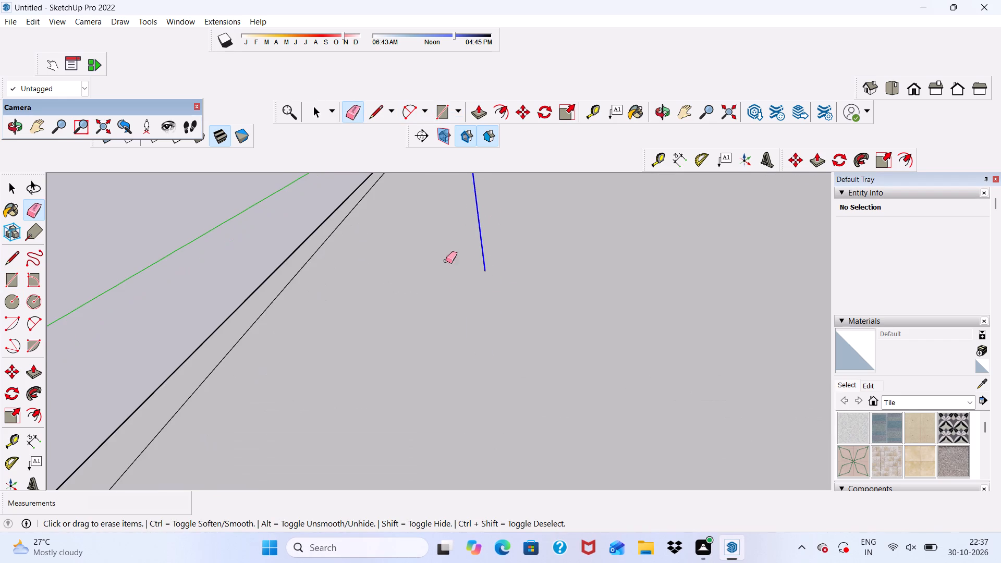
drag(446, 261, 465, 260)
Push/Pull the merged top face inside the wall borders up 3".
scroll(420, 289, down, 11)
middle_drag(472, 342, 483, 417)
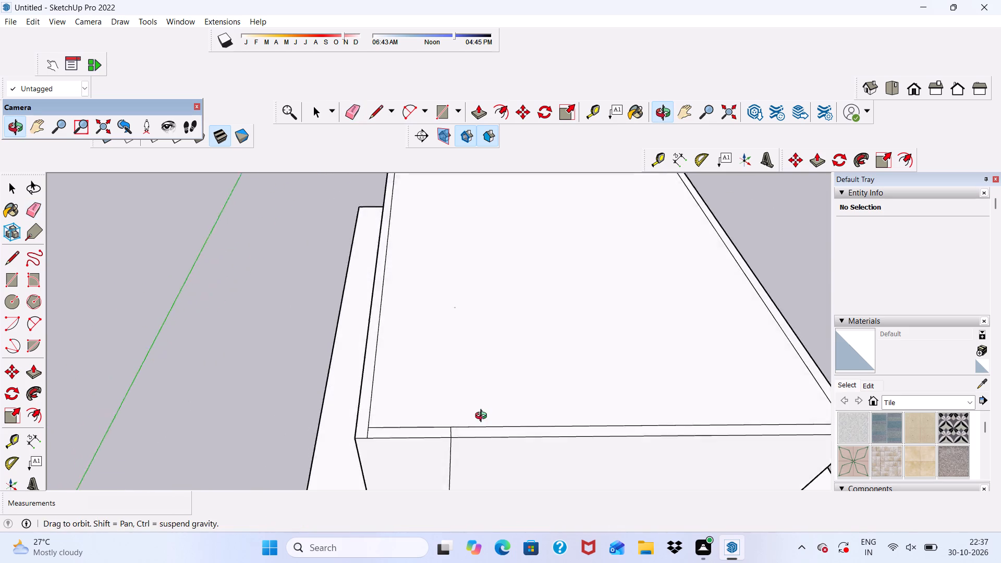
middle_drag(483, 417, 441, 395)
scroll(466, 303, down, 5)
scroll(512, 226, up, 5)
scroll(592, 267, down, 4)
key(space)
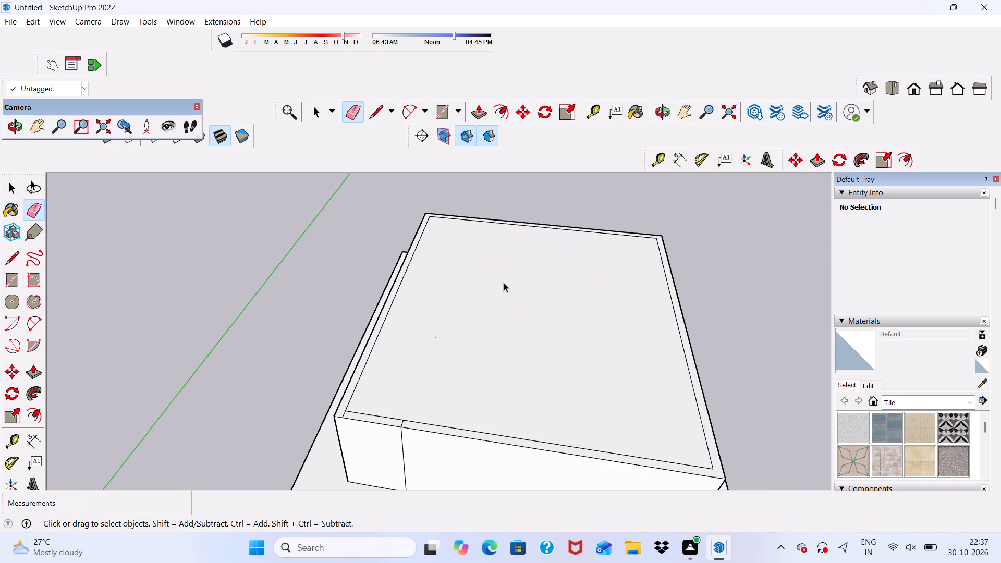
click(503, 282)
click(484, 111)
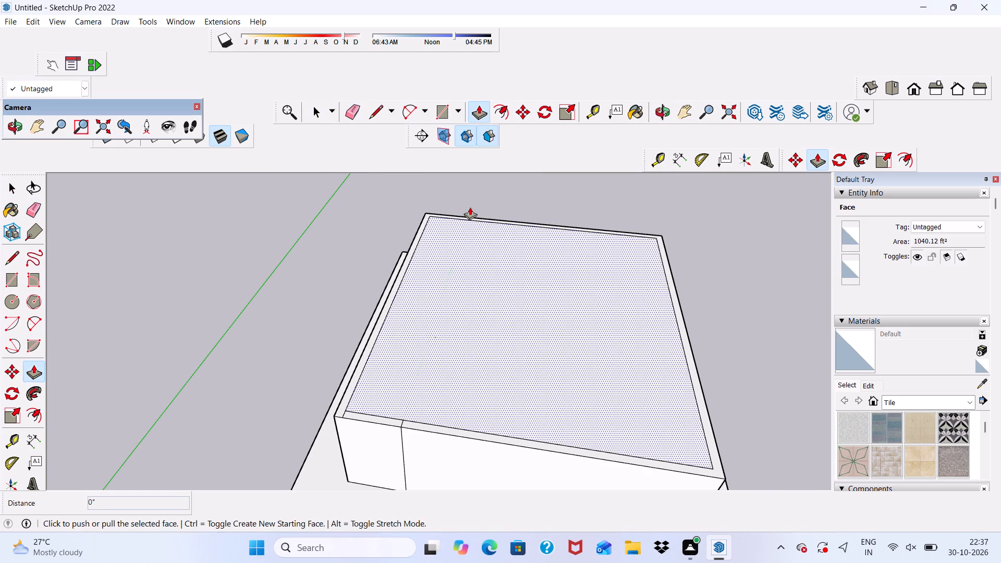
click(440, 296)
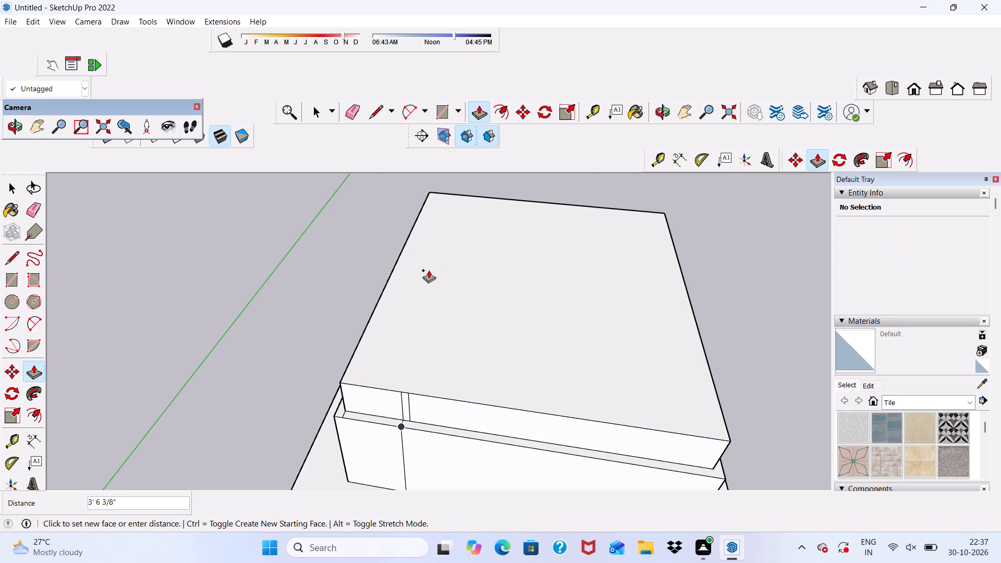
key(3)
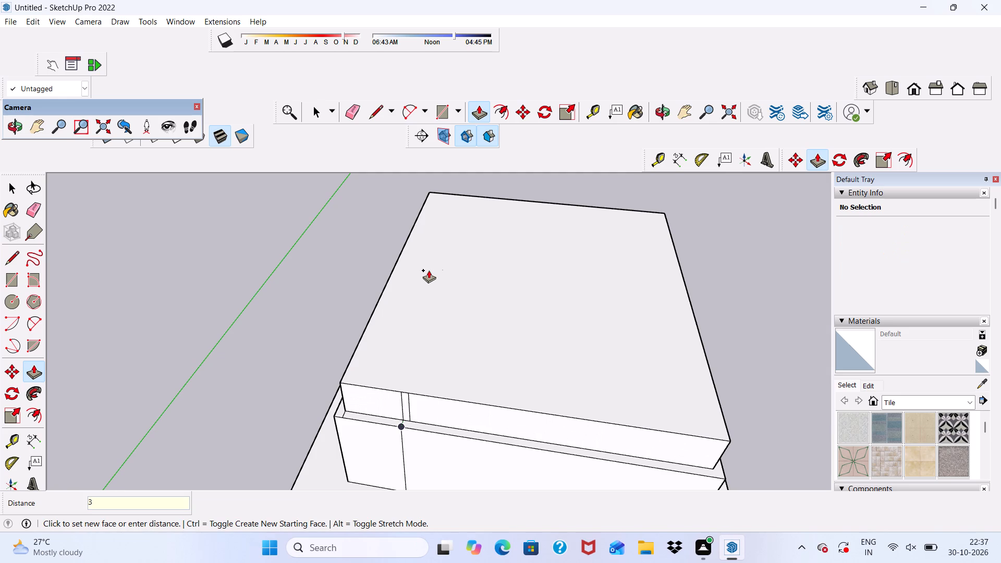
key(shift+quotedbl)
key(Return)
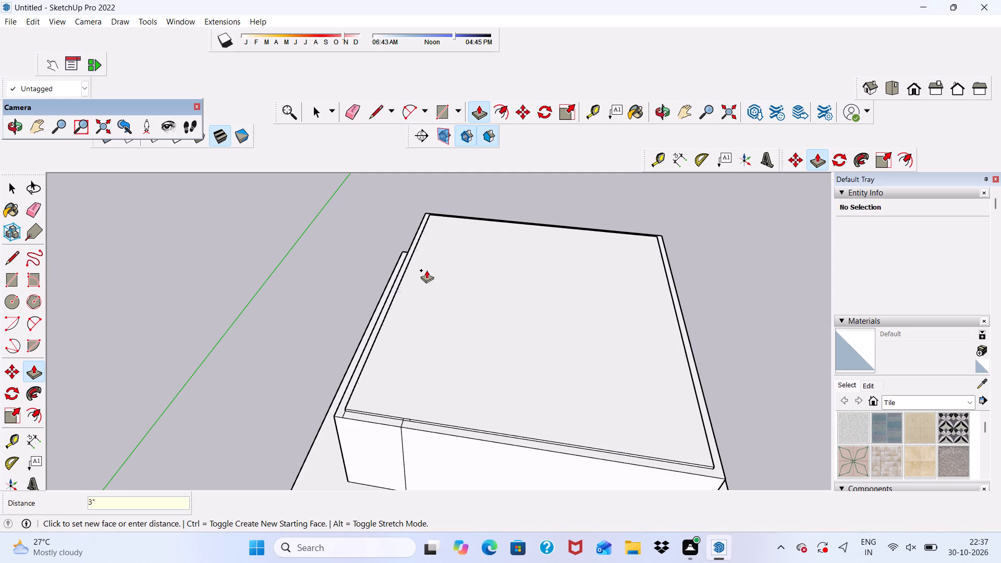
middle_drag(378, 359, 527, 345)
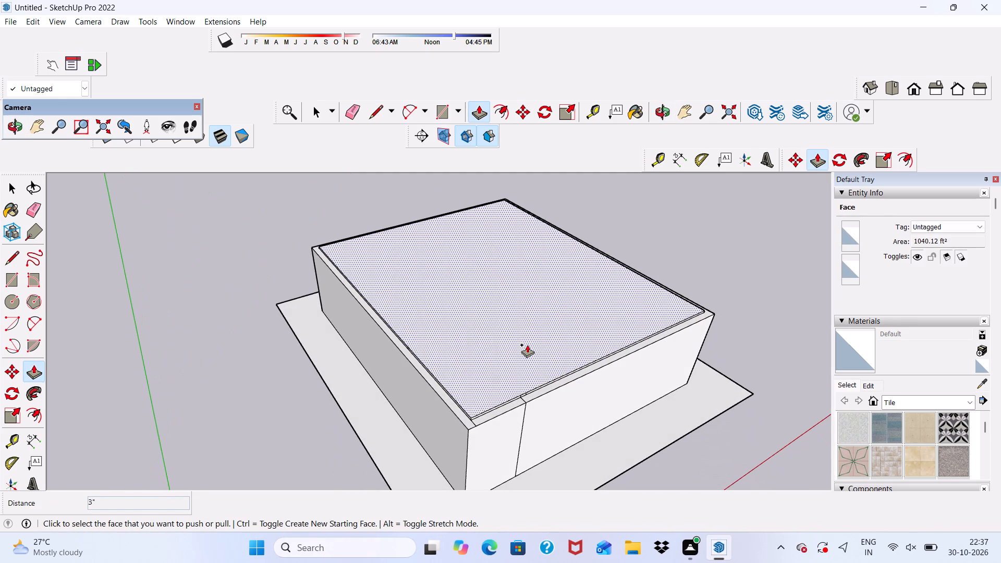
Push/Pull the raised roof's side faces along two walls and the small gap at their corner outward 9" to the outer wall edges.
scroll(460, 408, up, 16)
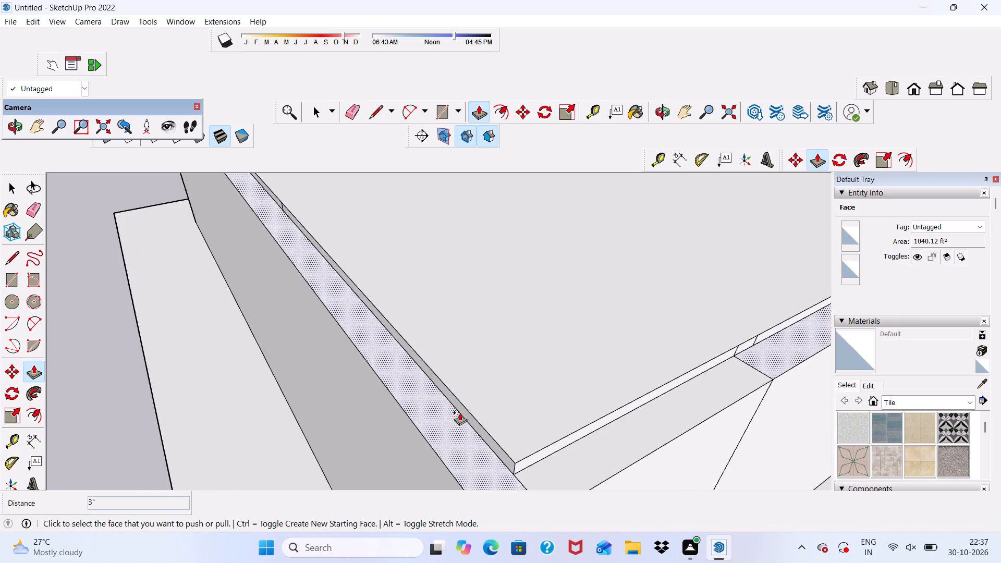
click(463, 410)
scroll(351, 361, down, 4)
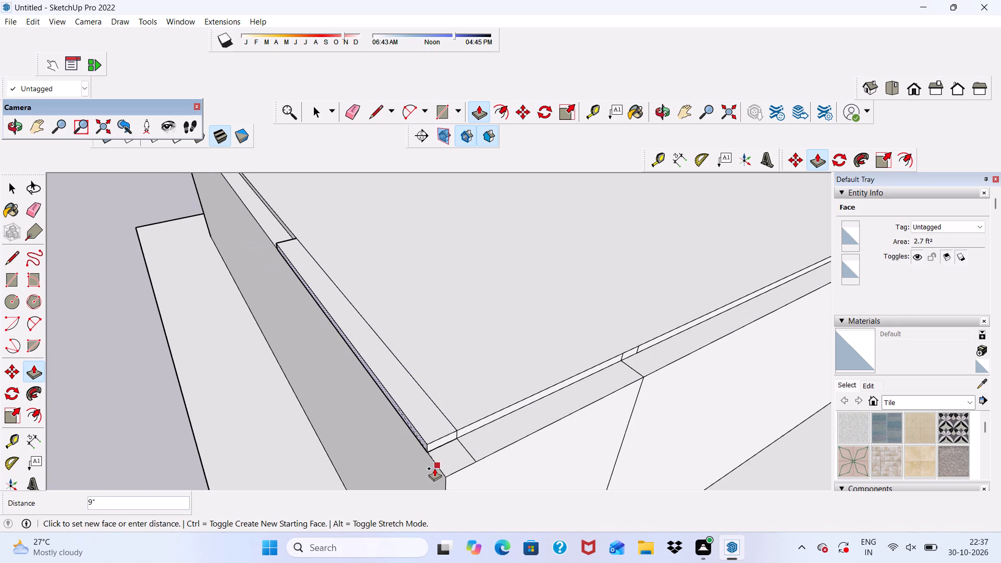
click(434, 468)
scroll(444, 463, up, 4)
scroll(444, 368, down, 5)
scroll(464, 409, up, 11)
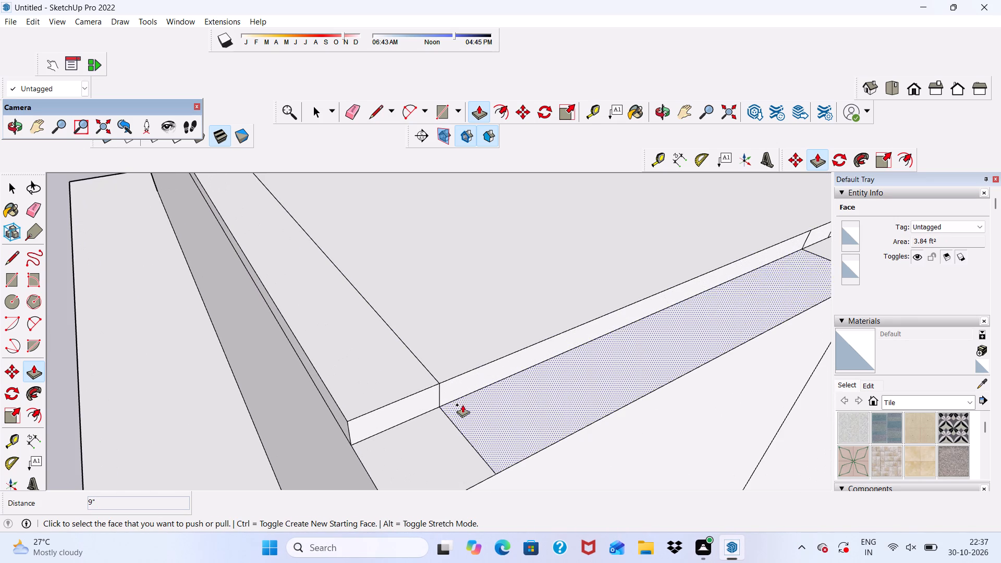
click(460, 394)
scroll(493, 413, down, 6)
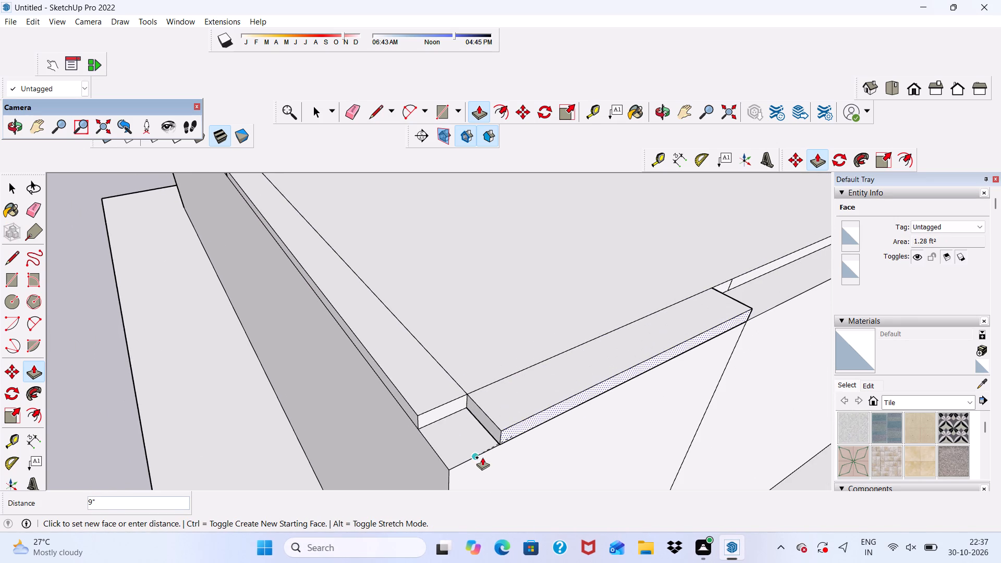
click(482, 458)
click(438, 412)
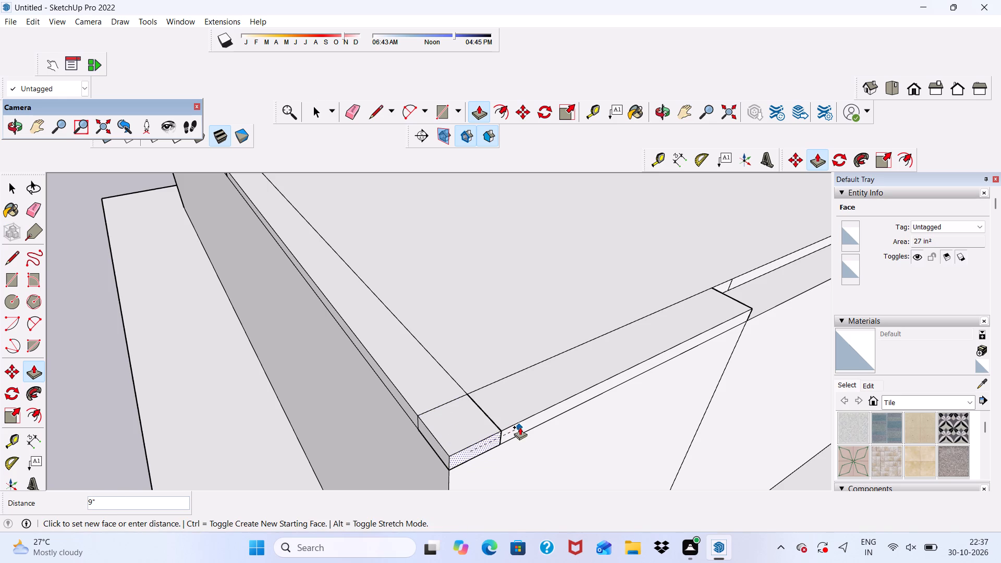
click(520, 425)
Push/Pull the narrow side face and the adjoining long side face of the roof along the near wall outward 9".
scroll(251, 342, down, 7)
middle_drag(439, 349, 346, 346)
scroll(433, 320, up, 7)
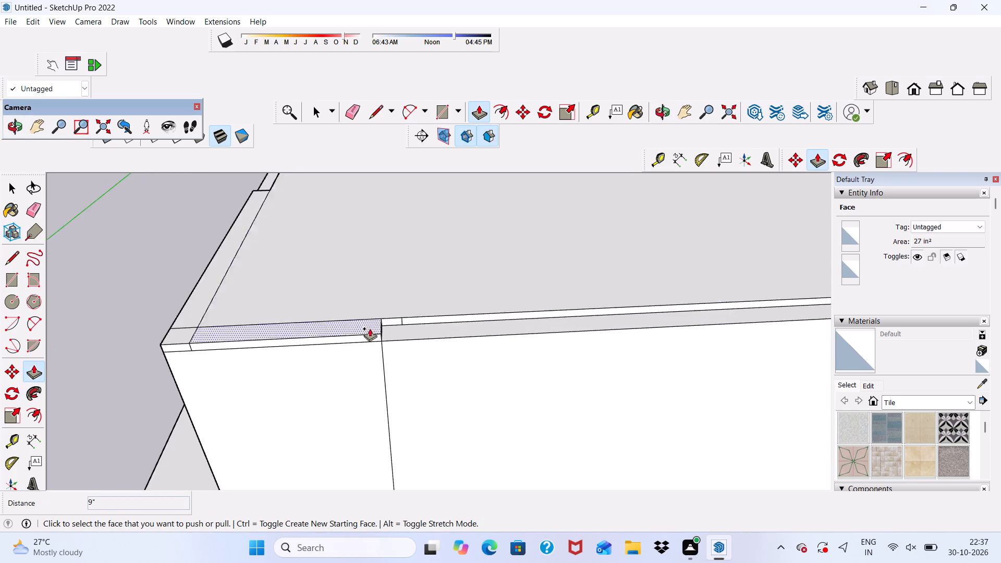
scroll(370, 328, up, 12)
click(381, 314)
click(280, 375)
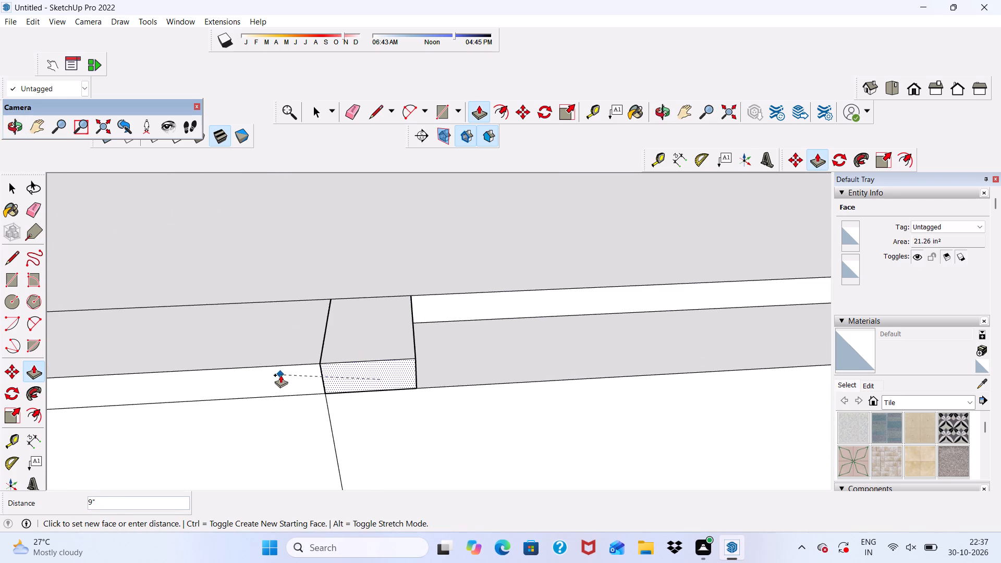
click(453, 309)
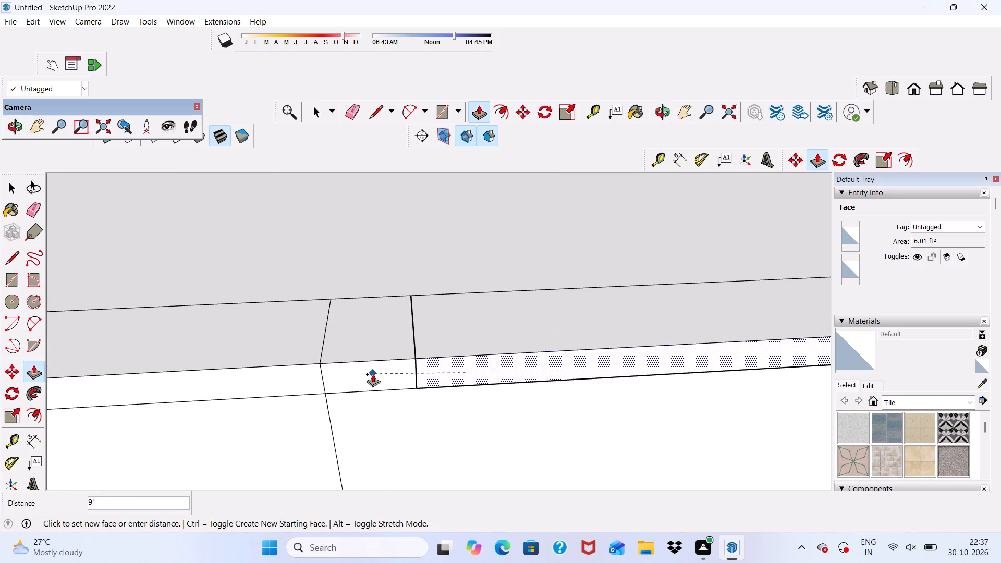
click(373, 374)
Fill the near wall's other roof corner by pulling the corner end face and the adjoining wall's roof side face outward 9".
scroll(250, 305, down, 6)
scroll(216, 272, down, 4)
scroll(280, 276, down, 4)
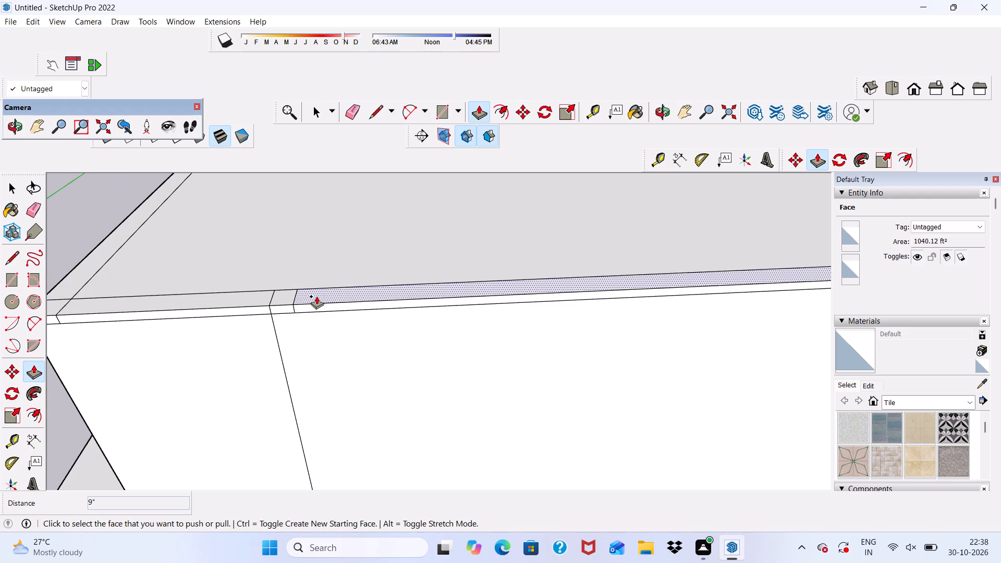
scroll(455, 310, down, 2)
scroll(306, 318, down, 10)
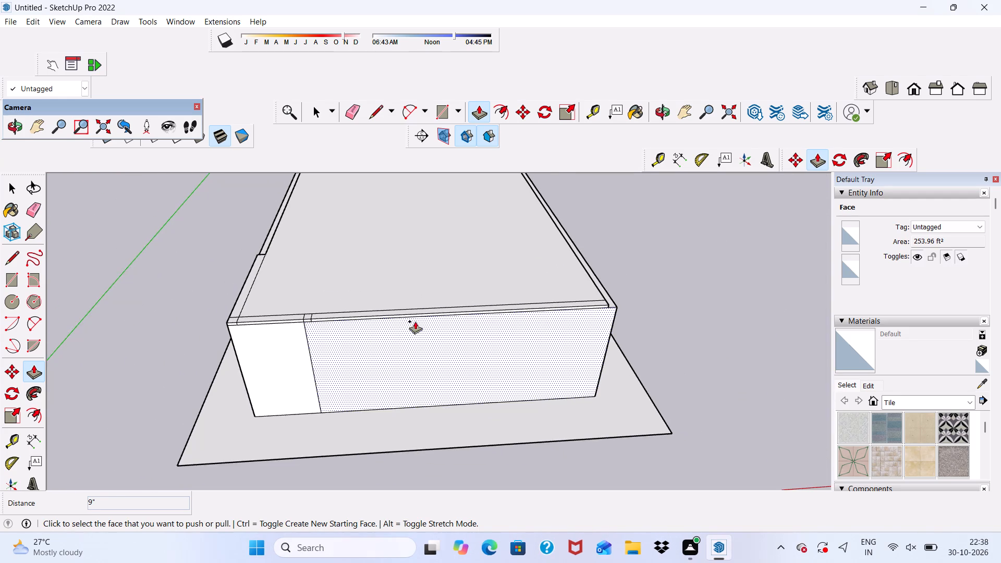
middle_drag(415, 321, 214, 297)
scroll(540, 328, up, 14)
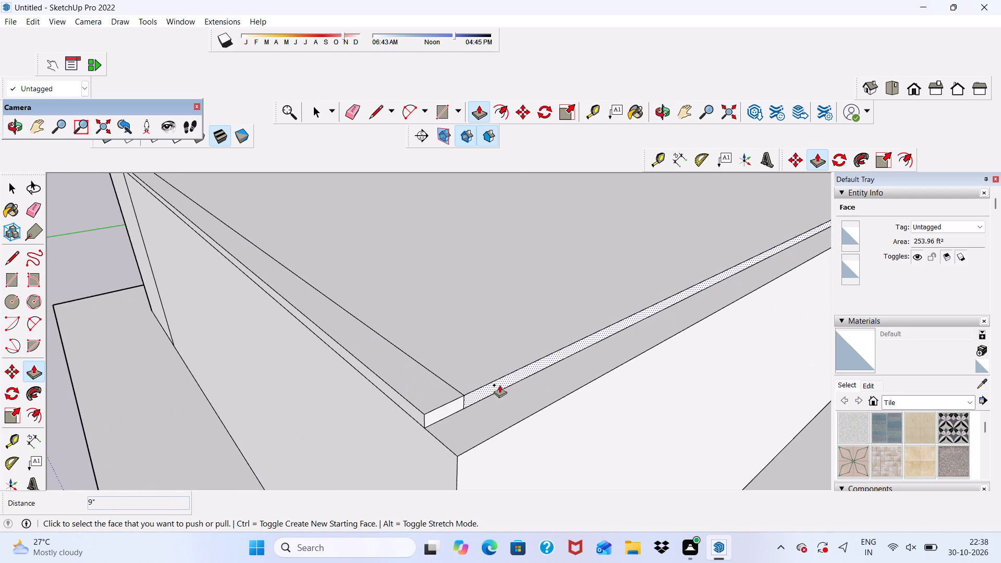
click(437, 411)
click(558, 414)
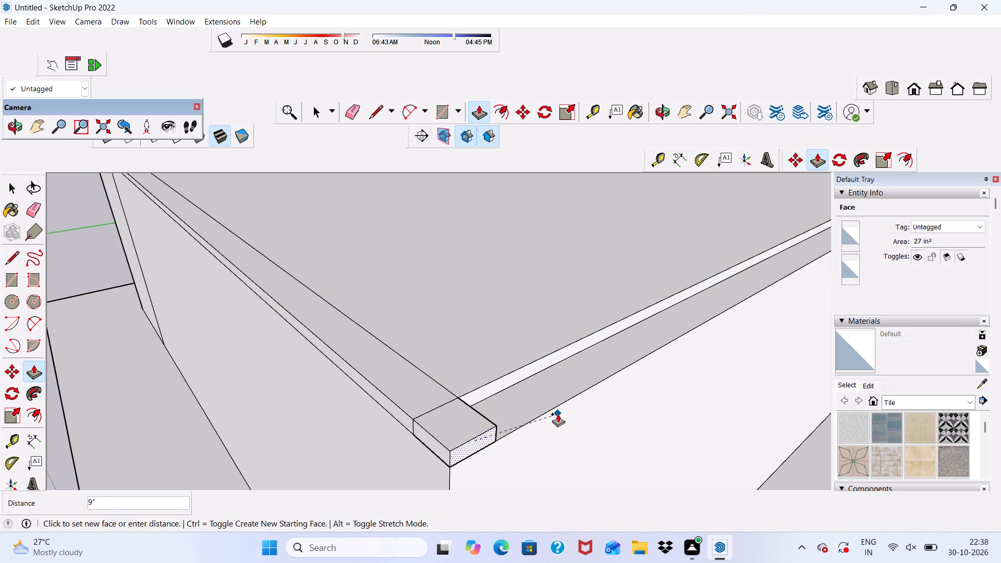
scroll(503, 400, up, 4)
click(474, 385)
drag(492, 455, 486, 440)
Push/Pull the roof side face along the following wall and the small gap at its corner outward 9".
scroll(280, 366, down, 17)
middle_drag(694, 308, 636, 333)
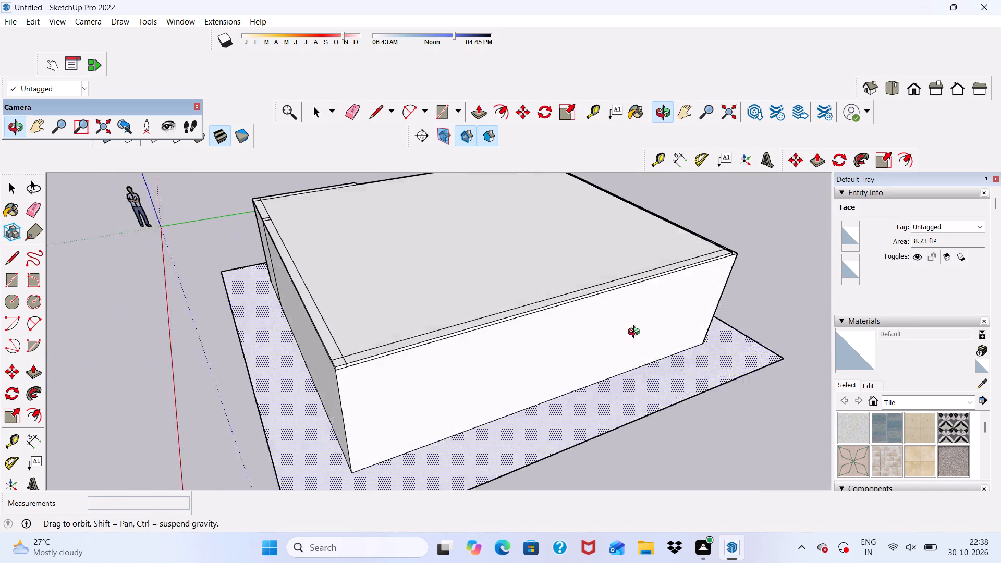
middle_drag(636, 333, 363, 302)
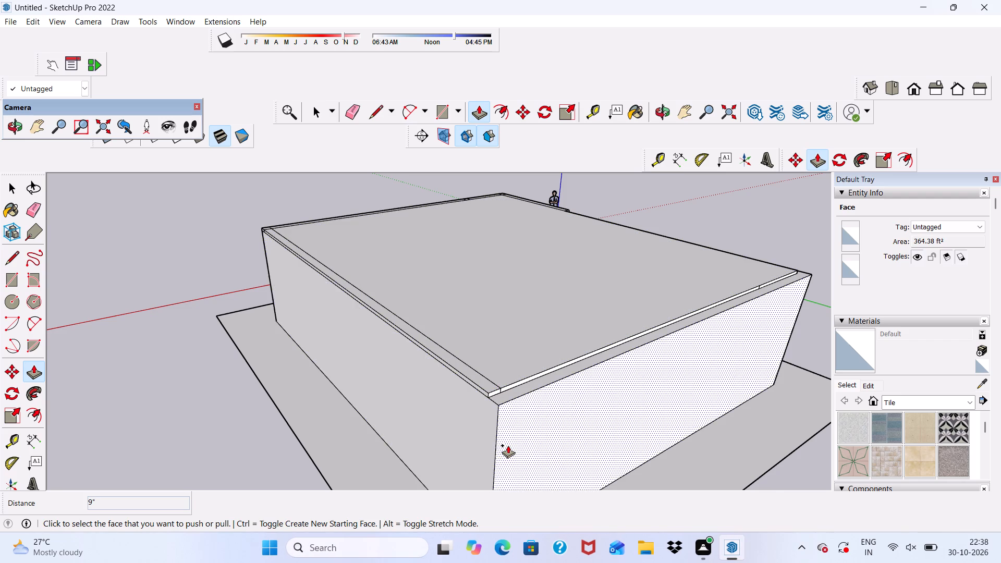
scroll(508, 445, up, 8)
scroll(499, 348, up, 4)
click(497, 345)
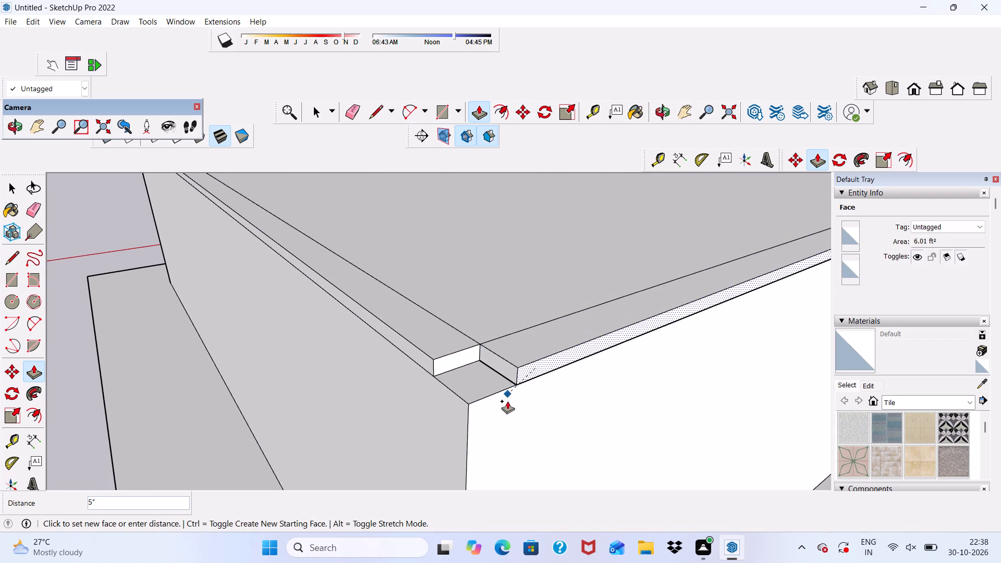
click(481, 413)
click(453, 363)
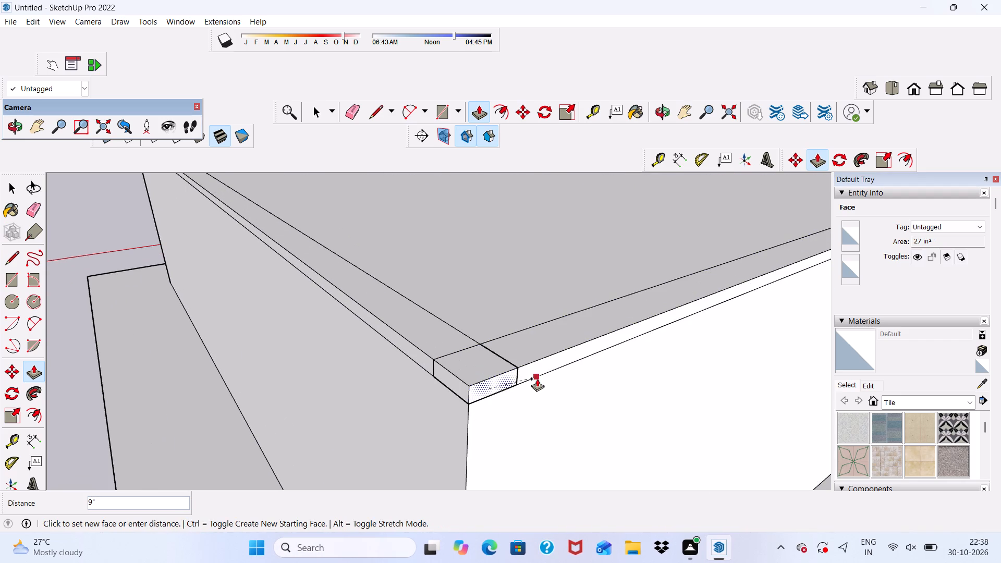
click(537, 378)
Erase the inner border edges dividing the roof's top around the filled corner, merging the pieces into one top face.
scroll(517, 370, down, 5)
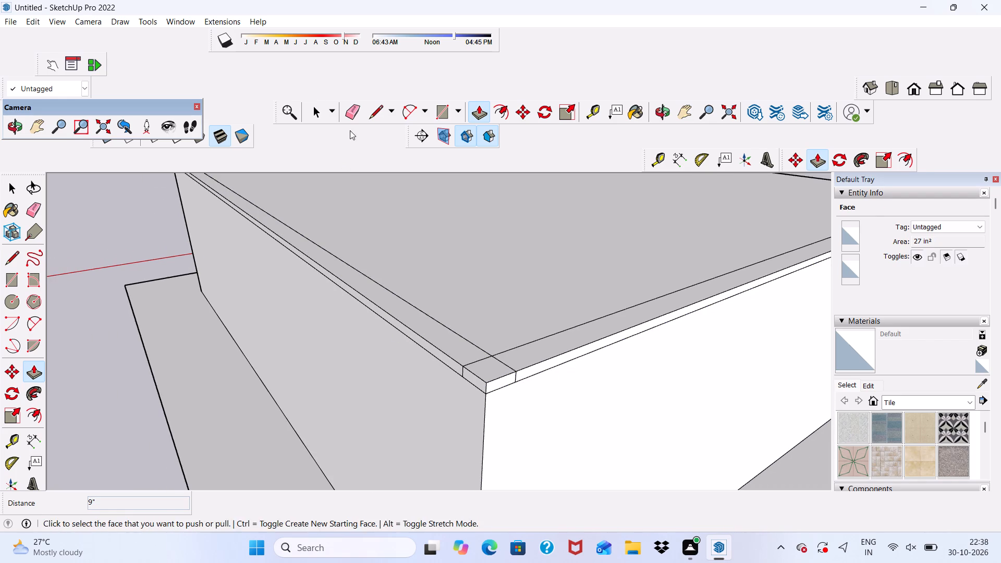
click(352, 106)
scroll(462, 356, up, 7)
drag(459, 376, 463, 384)
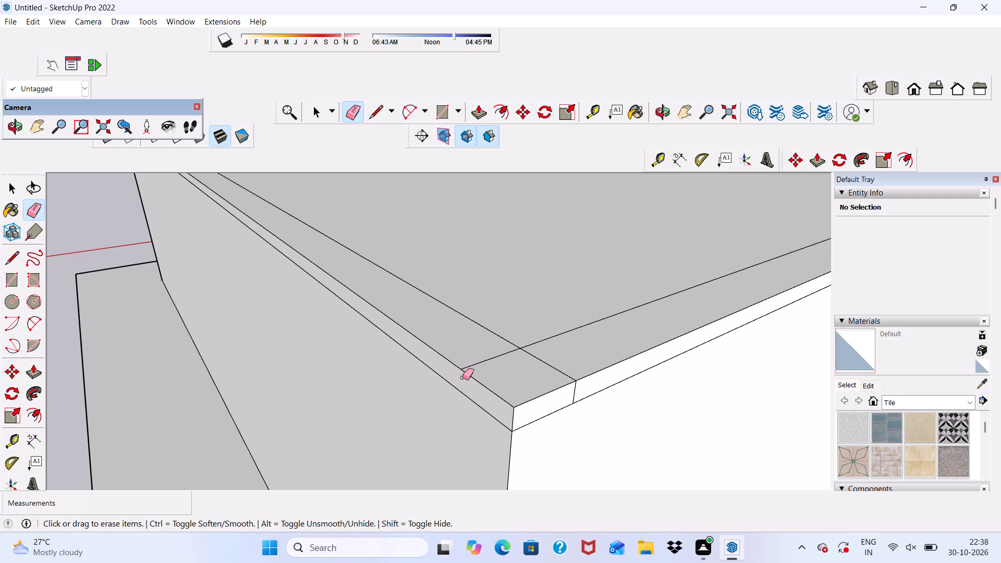
scroll(459, 382, down, 5)
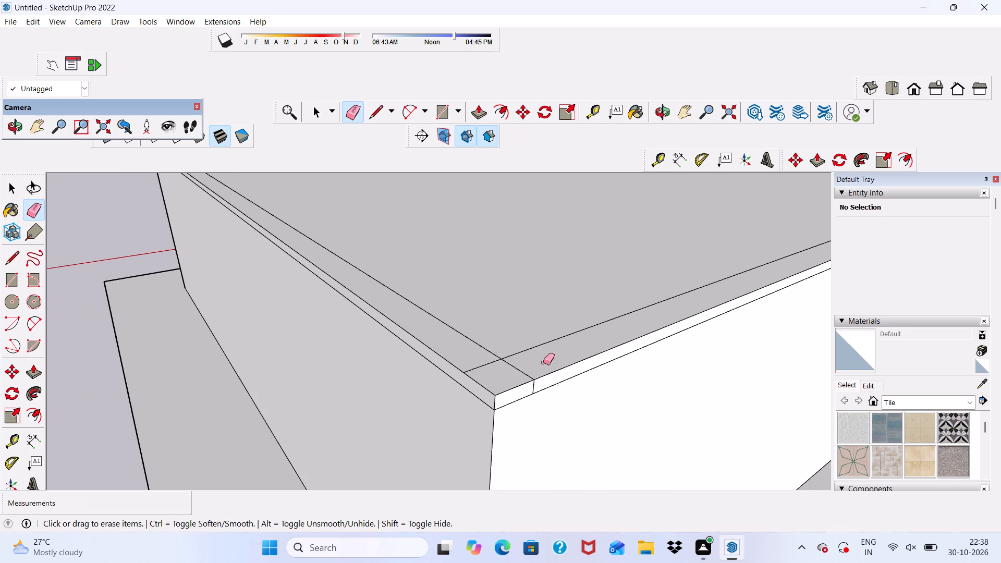
middle_drag(548, 397, 490, 363)
scroll(485, 365, up, 6)
drag(481, 369, 485, 386)
drag(513, 371, 520, 373)
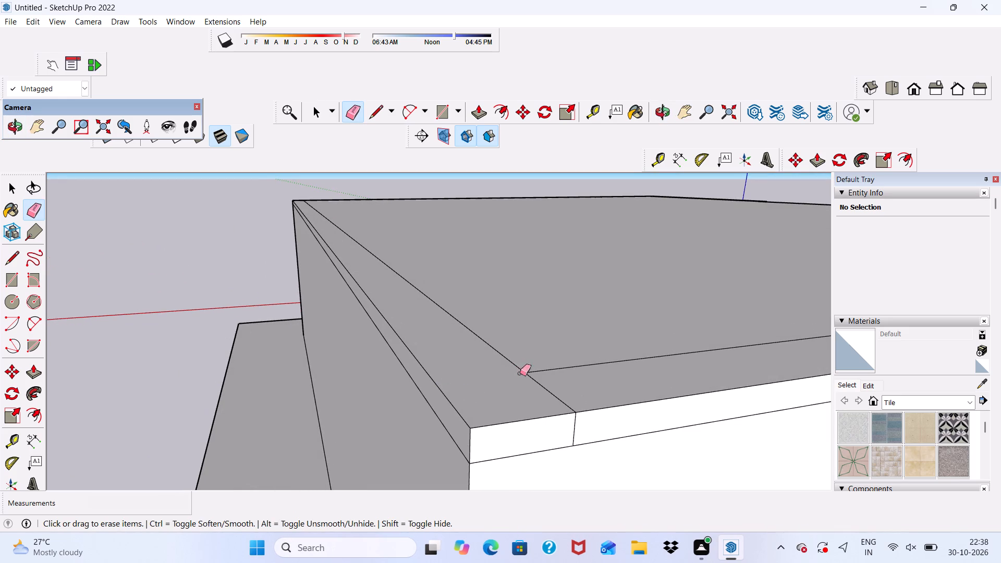
drag(520, 373, 551, 369)
drag(489, 344, 477, 363)
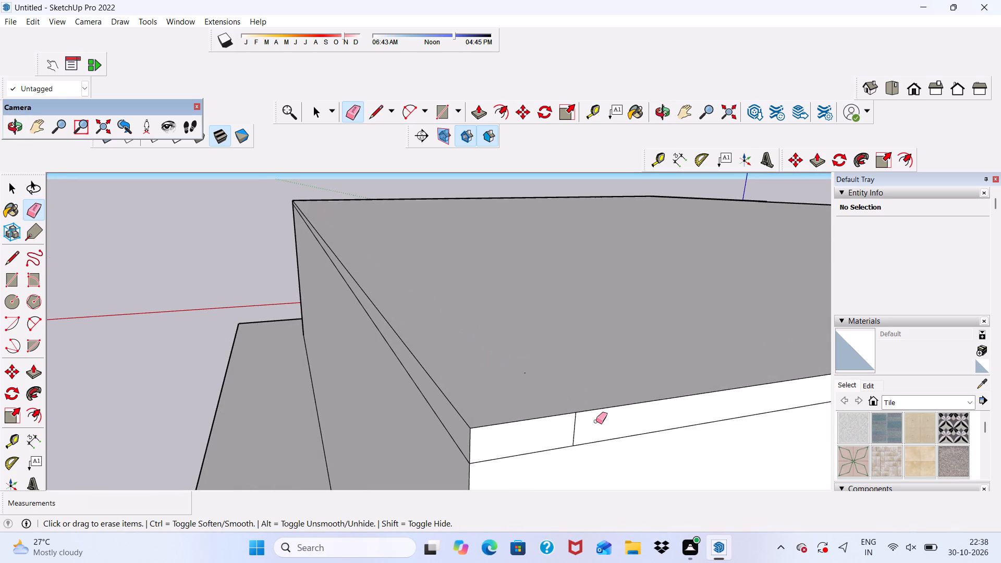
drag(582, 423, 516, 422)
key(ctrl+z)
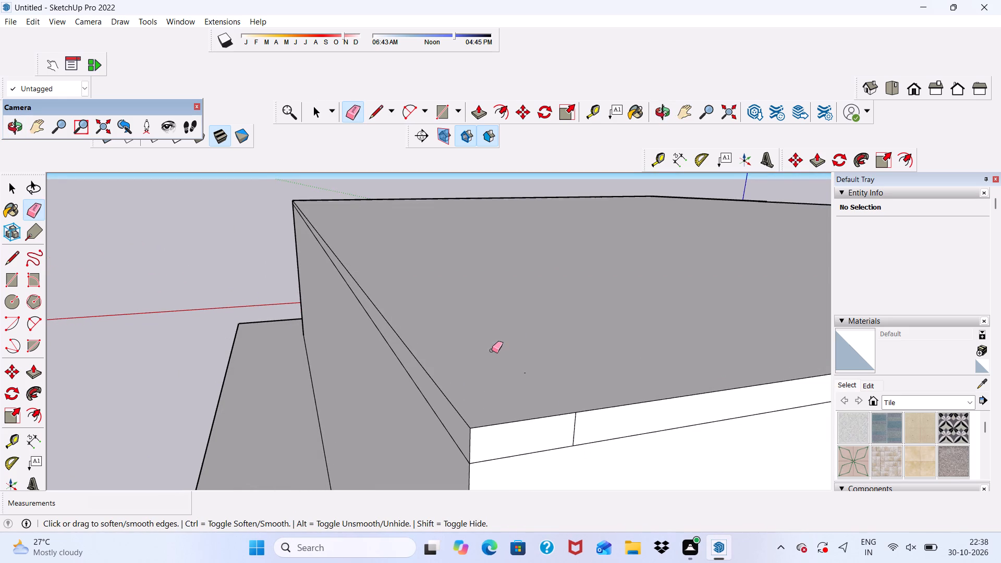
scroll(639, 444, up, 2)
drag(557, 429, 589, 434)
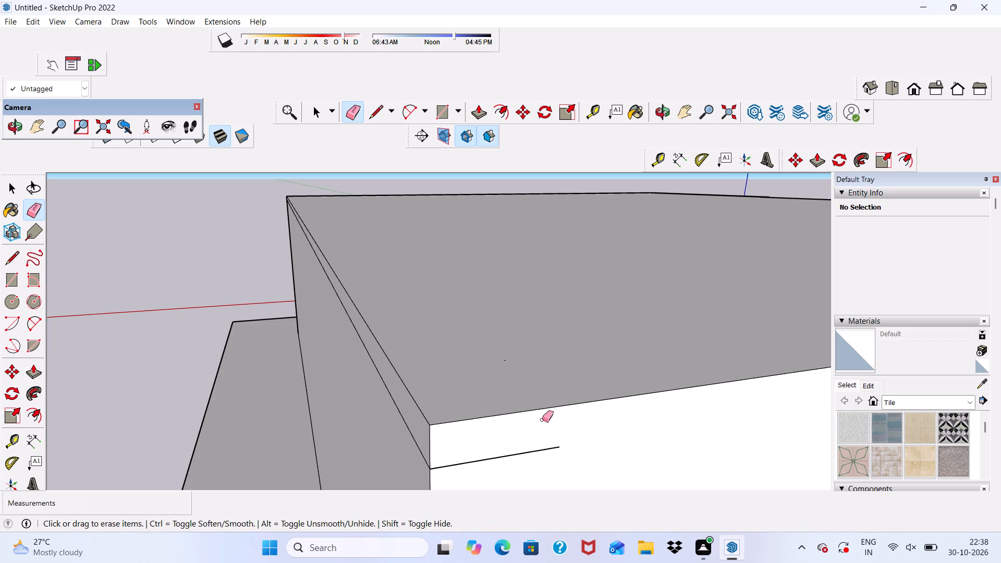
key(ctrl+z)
Erase the short vertical seam on the roof's side near the corner, keeping the long edge at the wall top.
drag(560, 424, 575, 431)
Push/Pull the short recessed roof side face beside the last open corner outward 9", flush with the outer wall face.
scroll(276, 376, down, 6)
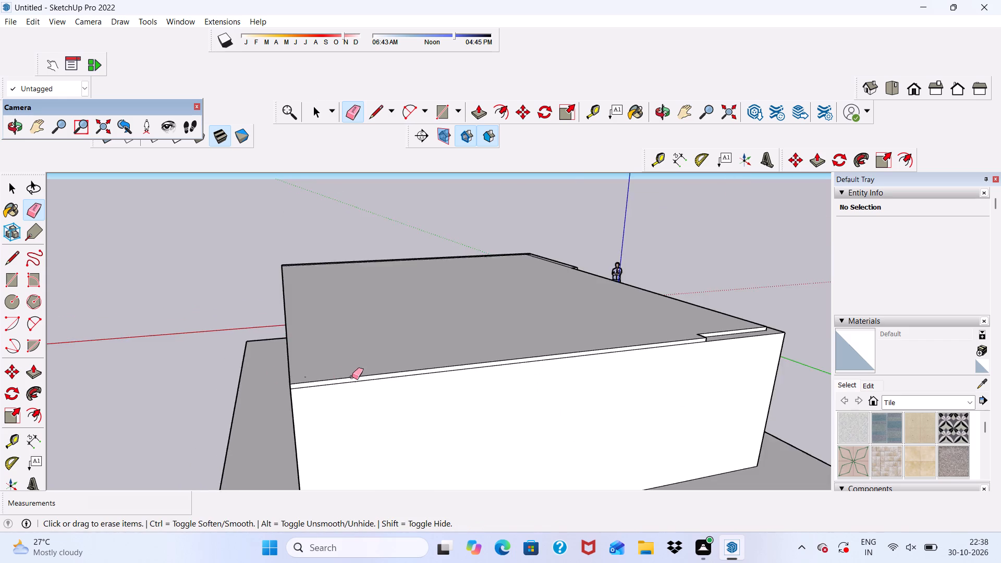
scroll(269, 356, down, 4)
middle_drag(528, 385, 524, 435)
scroll(525, 412, up, 4)
key(space)
scroll(549, 393, up, 8)
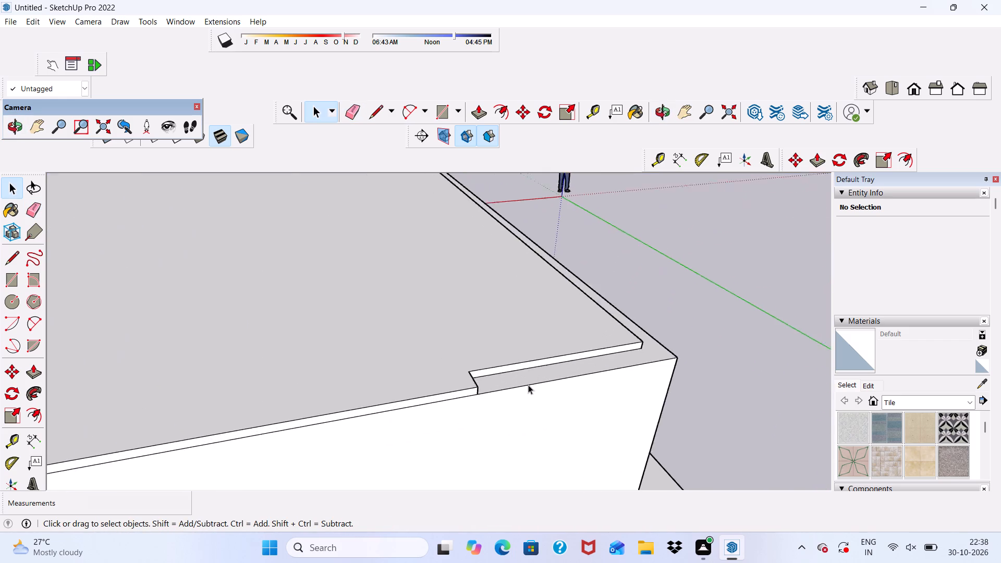
scroll(528, 385, up, 7)
scroll(506, 364, down, 1)
click(508, 361)
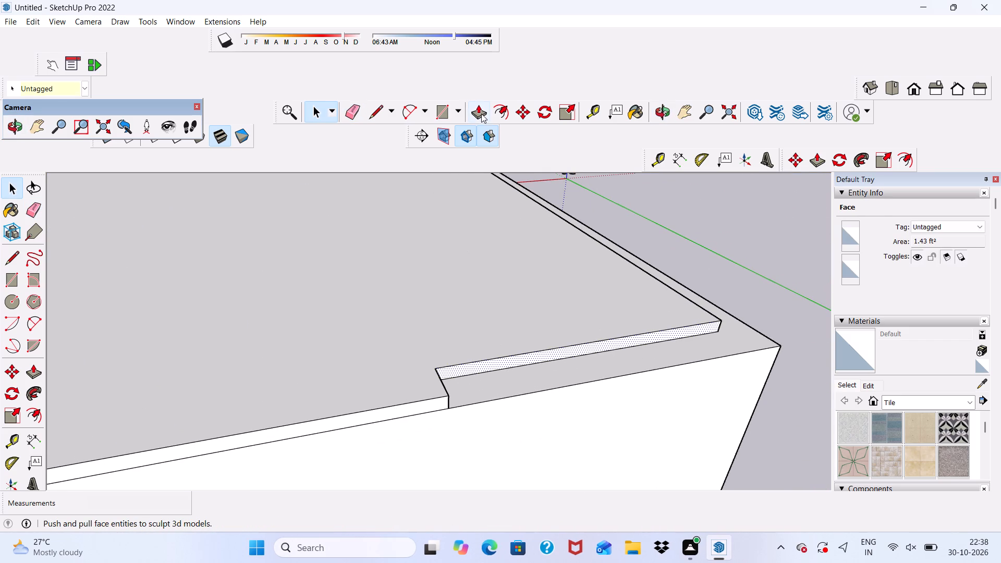
click(479, 108)
scroll(534, 345, up, 4)
click(521, 354)
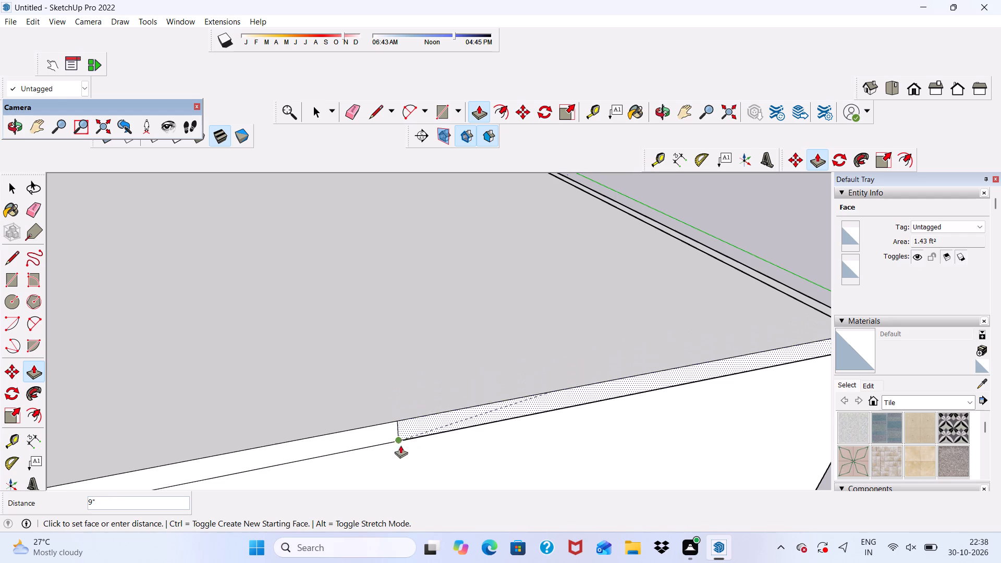
drag(389, 437, 387, 432)
Push/Pull the adjoining recessed roof side face around that corner outward 9" to the outer wall edge.
scroll(306, 353, down, 7)
middle_drag(592, 361, 297, 298)
key(space)
scroll(495, 409, up, 3)
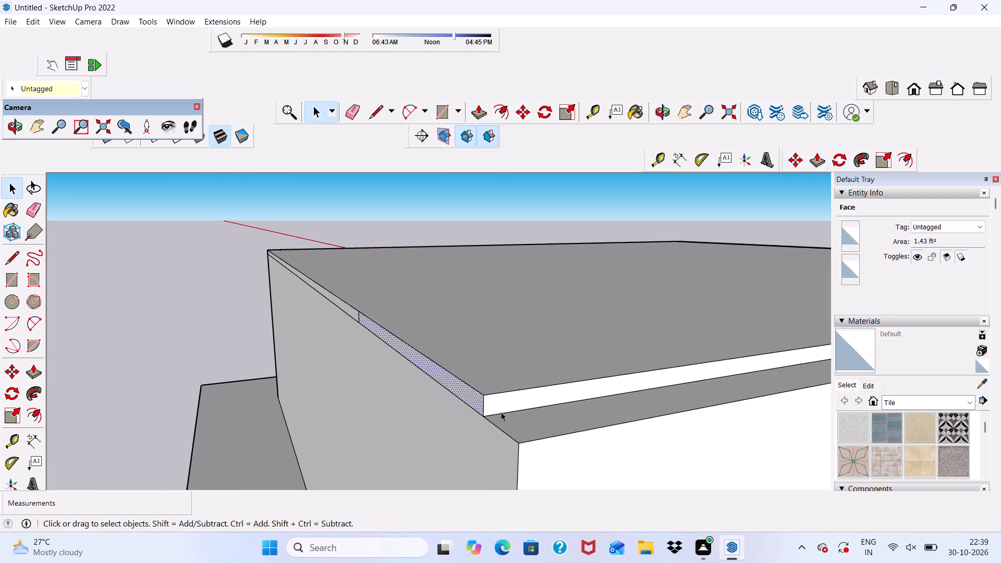
scroll(501, 412, up, 3)
click(511, 396)
click(482, 105)
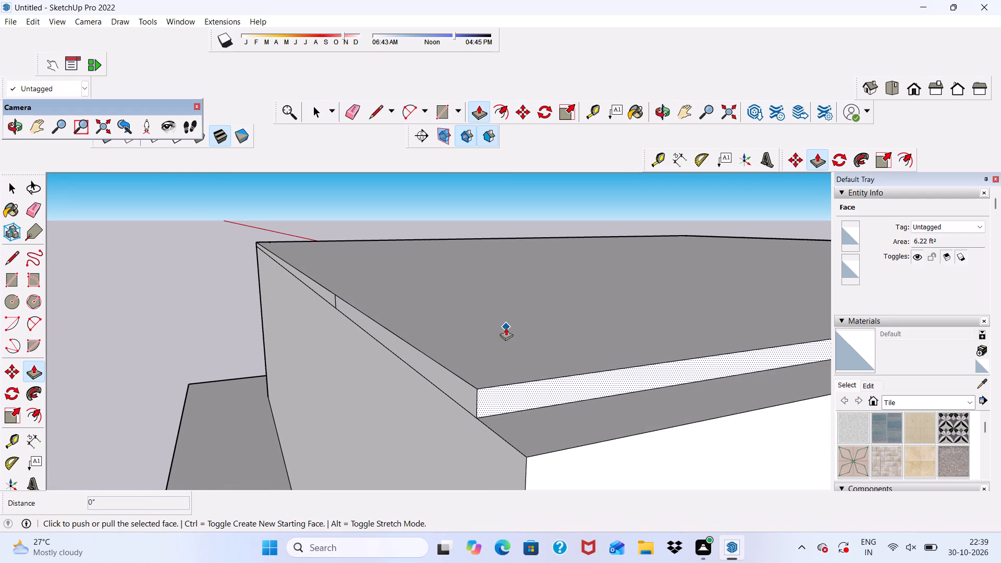
click(492, 395)
click(555, 476)
Erase the leftover long border edge and short cross edge on the roof's top beside the newly filled strip.
scroll(441, 384, down, 6)
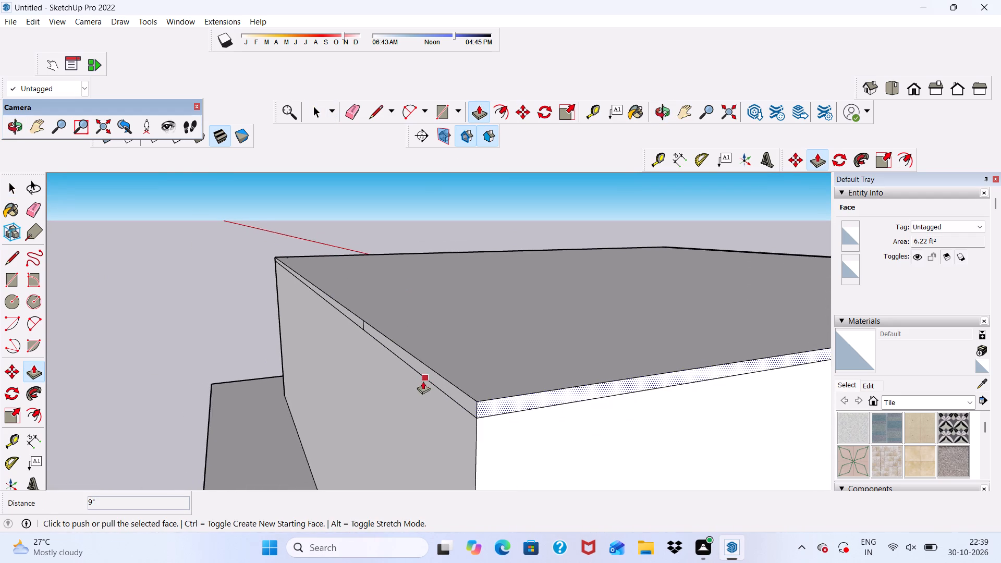
scroll(368, 330, down, 17)
scroll(469, 350, down, 2)
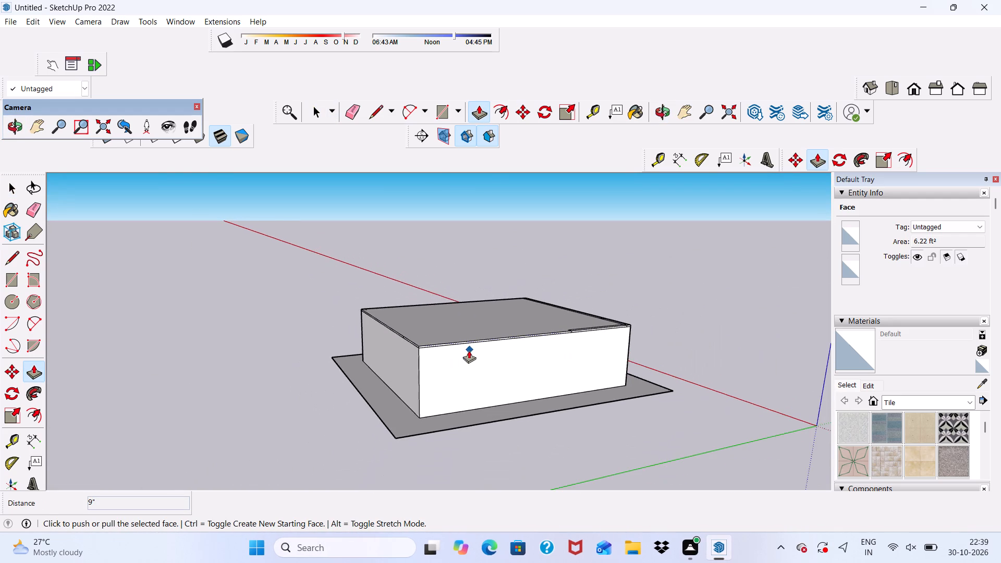
scroll(386, 362, down, 3)
middle_drag(535, 349, 480, 389)
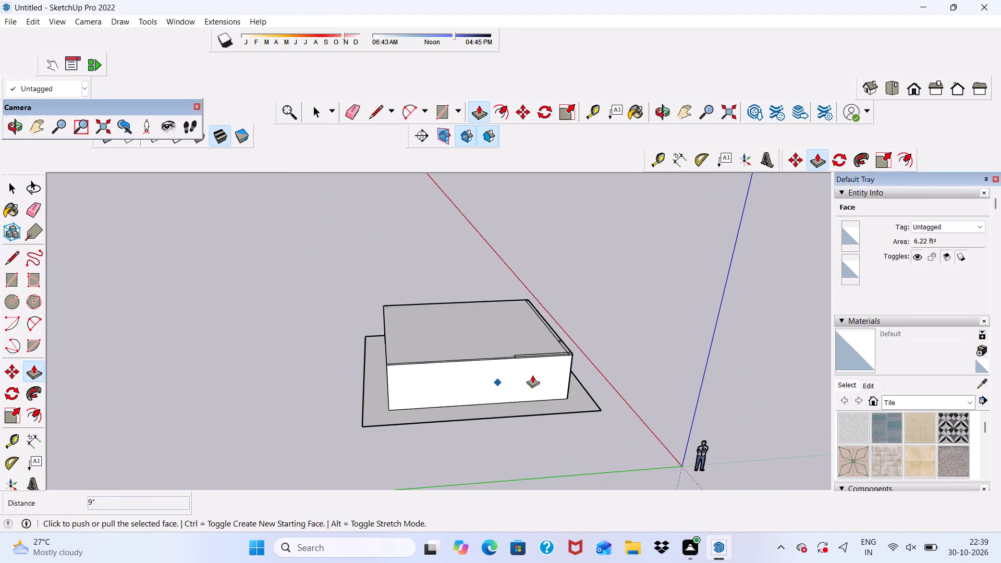
scroll(568, 362, up, 20)
scroll(568, 362, up, 6)
key(space)
scroll(382, 364, down, 1)
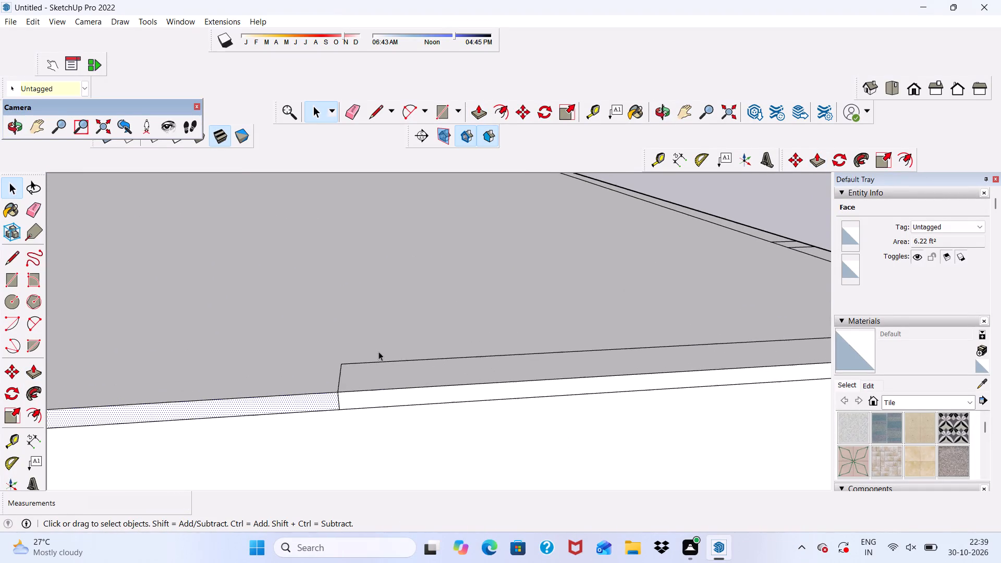
click(349, 106)
scroll(395, 406, up, 2)
drag(372, 347, 380, 351)
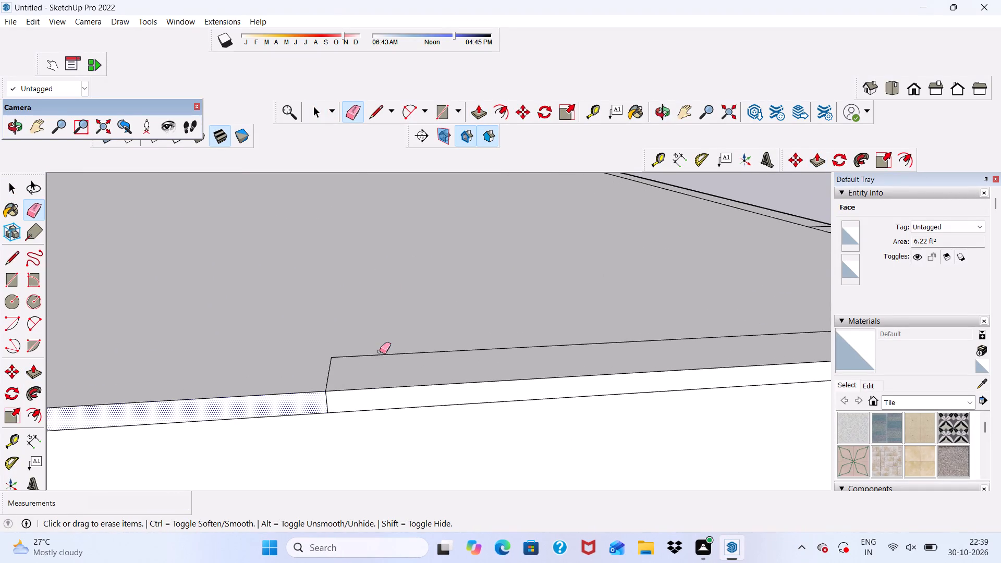
drag(380, 351, 381, 361)
drag(320, 371, 335, 381)
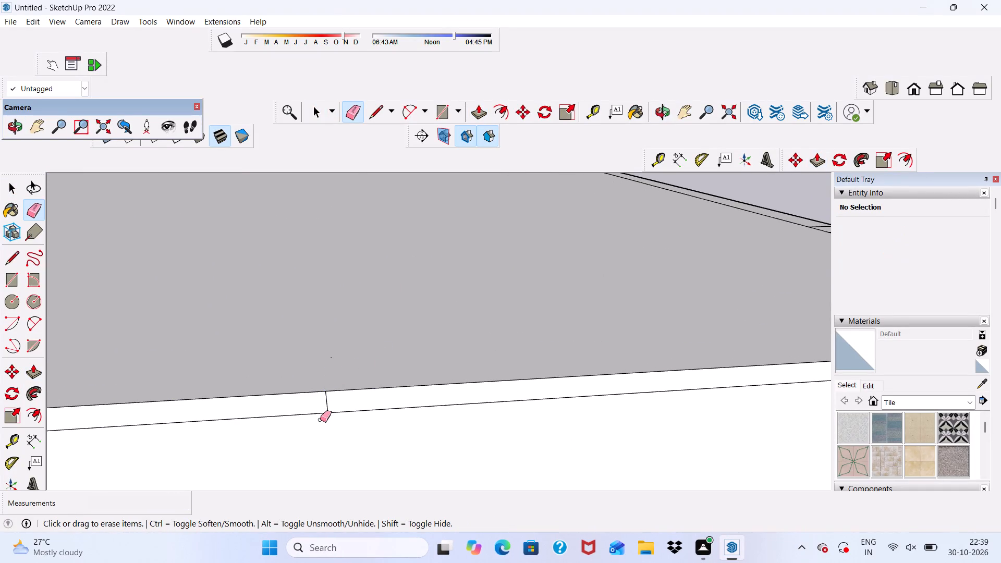
Erase the short vertical seam on the roof slab's side face, keeping the long edges above and below it.
scroll(314, 424, up, 5)
drag(337, 381, 321, 386)
scroll(304, 359, down, 5)
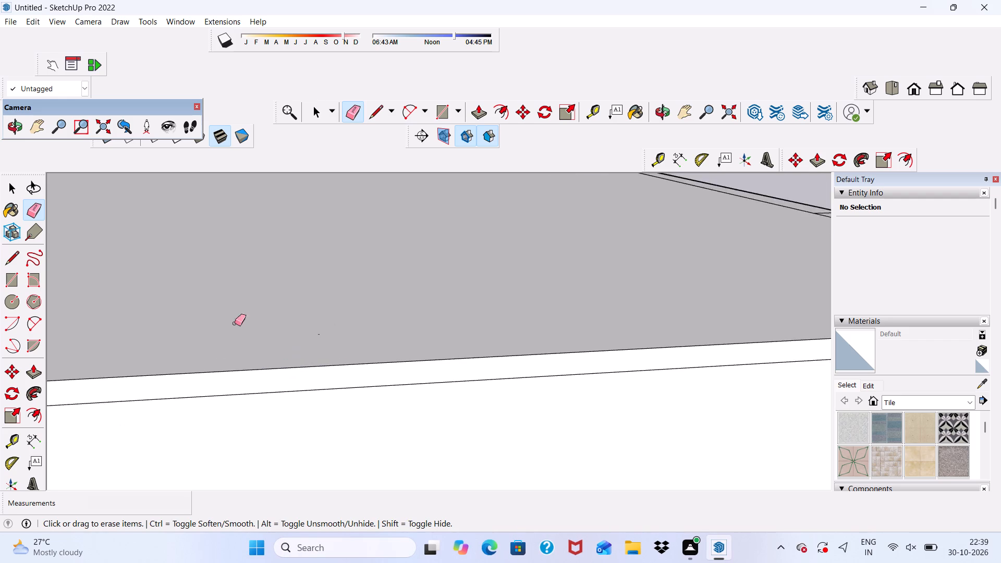
scroll(235, 323, down, 14)
Erase the leftover border edges, short cross edges and vertical seams on the roof slab around the corner near the wall's vertical line.
middle_drag(376, 388, 161, 374)
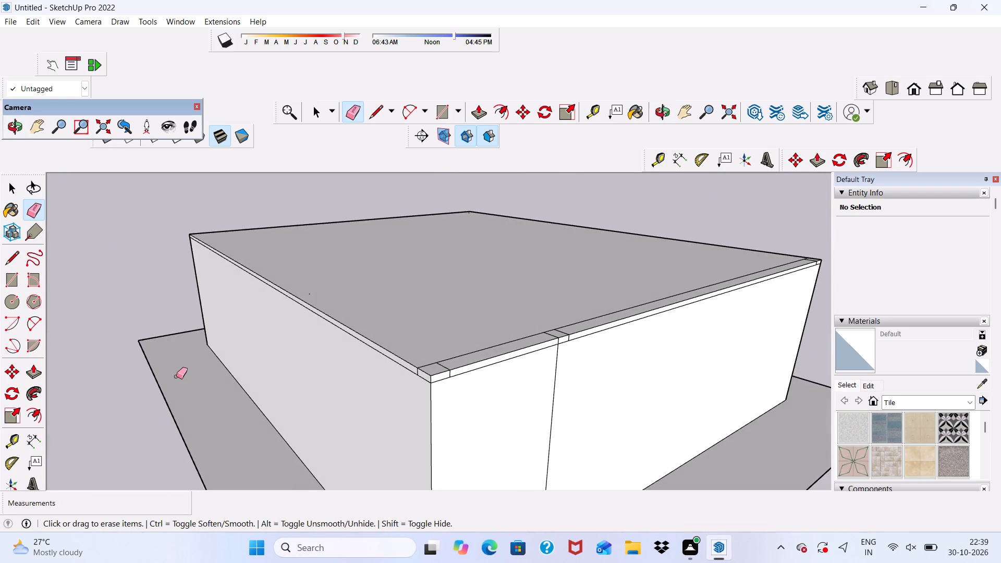
scroll(406, 388, up, 14)
drag(427, 361, 441, 360)
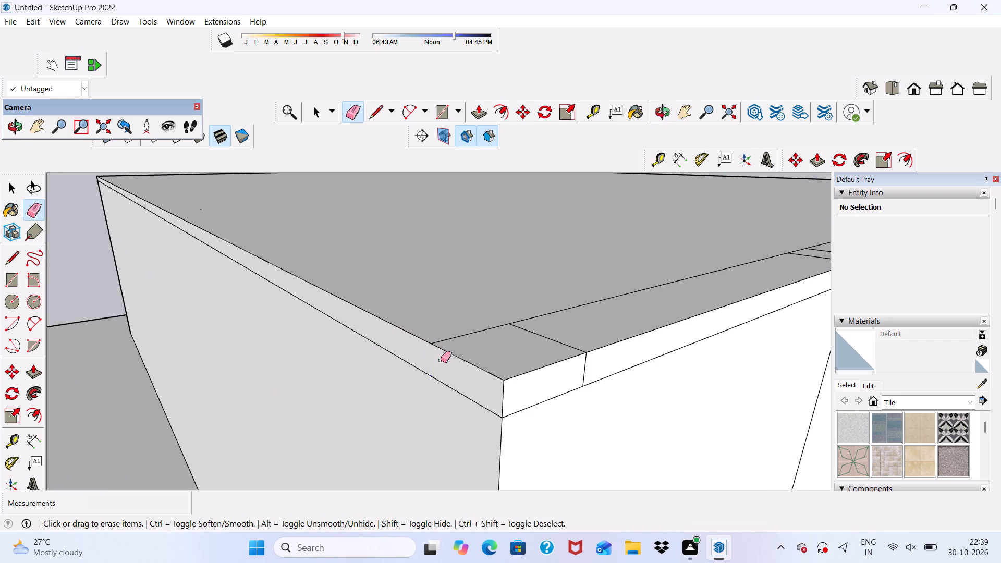
drag(443, 340, 480, 339)
drag(516, 327, 524, 327)
drag(538, 301, 546, 315)
scroll(584, 374, up, 3)
drag(580, 371, 583, 385)
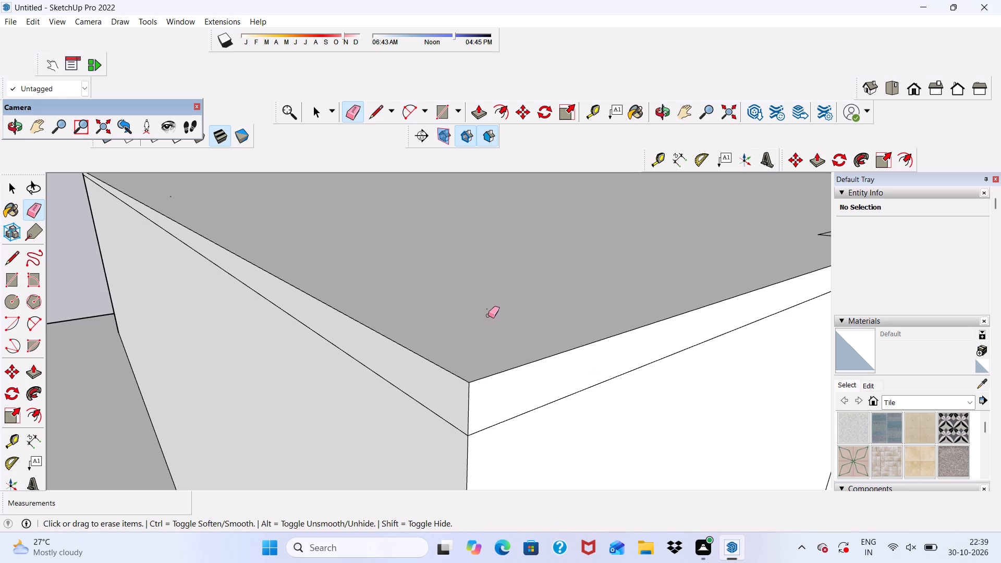
Erase the tiny stray mark left on the roof's top surface near that corner.
drag(485, 309, 478, 311)
drag(485, 309, 485, 315)
drag(492, 311, 487, 312)
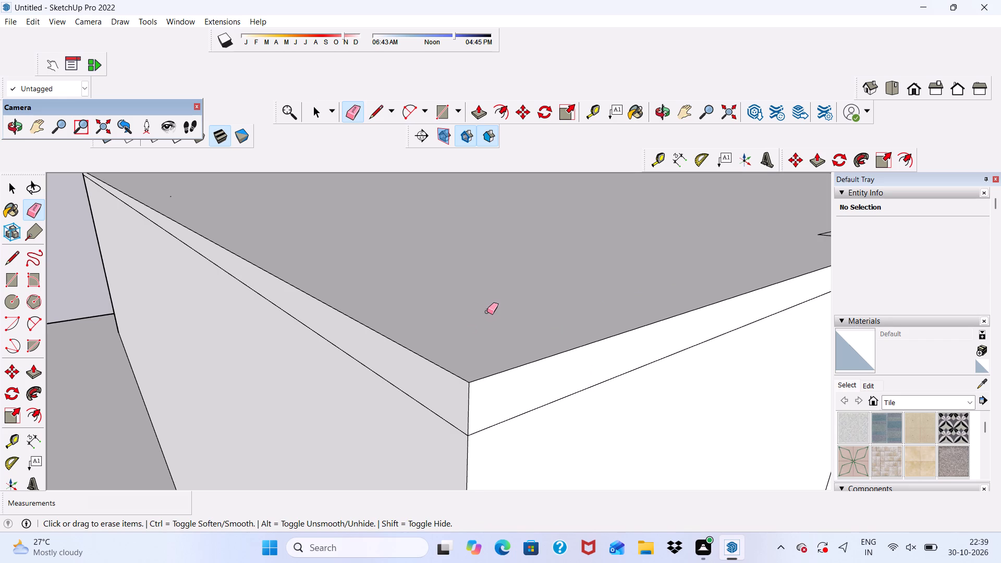
drag(487, 312, 485, 313)
click(486, 310)
drag(488, 304, 484, 315)
Erase the leftover long border edges, short cross edges and side seam on the roof slab above the wall's vertical line.
scroll(266, 305, down, 10)
scroll(632, 282, up, 5)
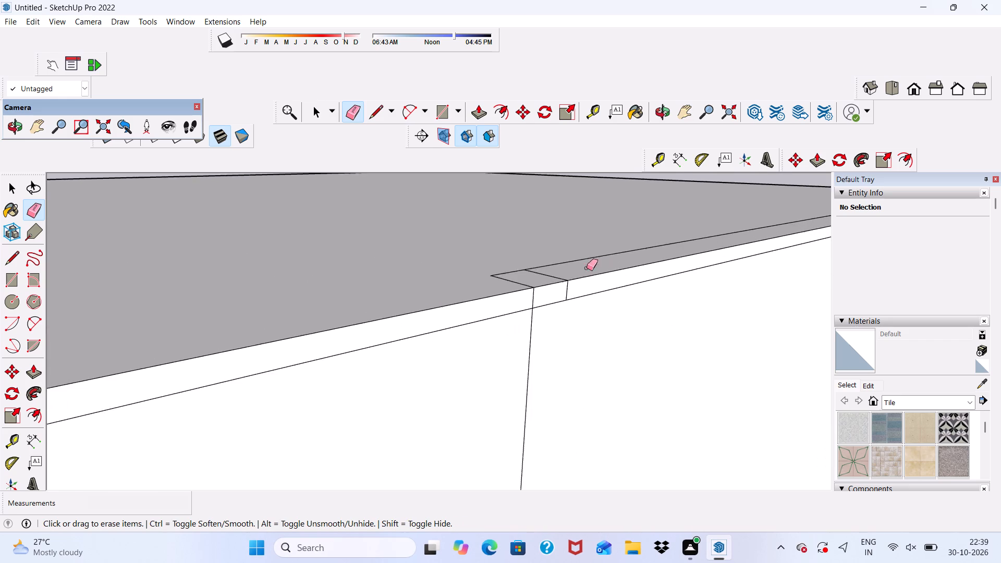
scroll(587, 268, up, 6)
drag(564, 289, 589, 295)
drag(502, 248, 496, 279)
drag(520, 251, 527, 265)
drag(518, 301, 499, 309)
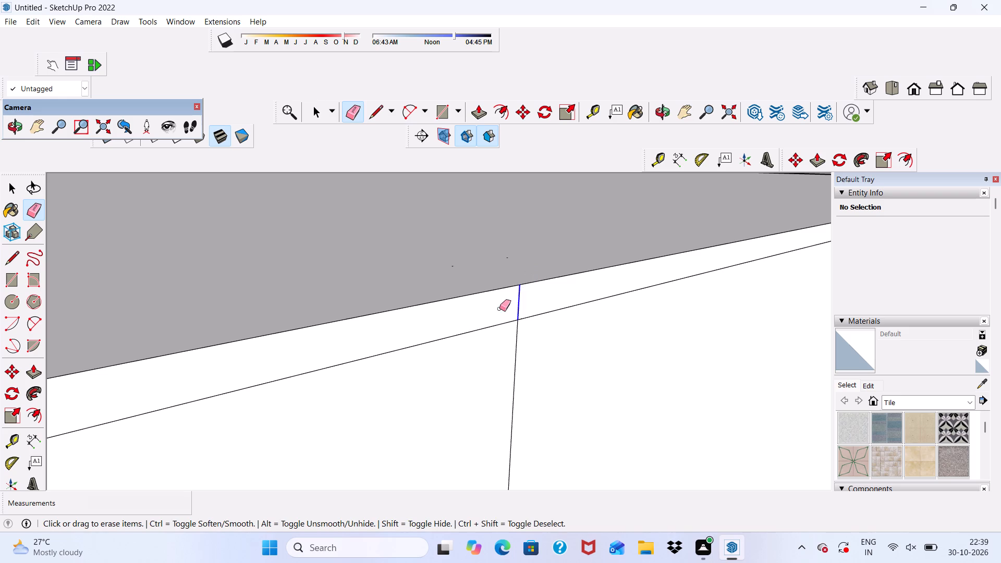
drag(499, 309, 490, 313)
Erase the short cross edges on the roof's top and the vertical seams on both slab sides at the remaining corner.
scroll(386, 301, down, 11)
scroll(461, 303, down, 3)
middle_drag(620, 327, 564, 344)
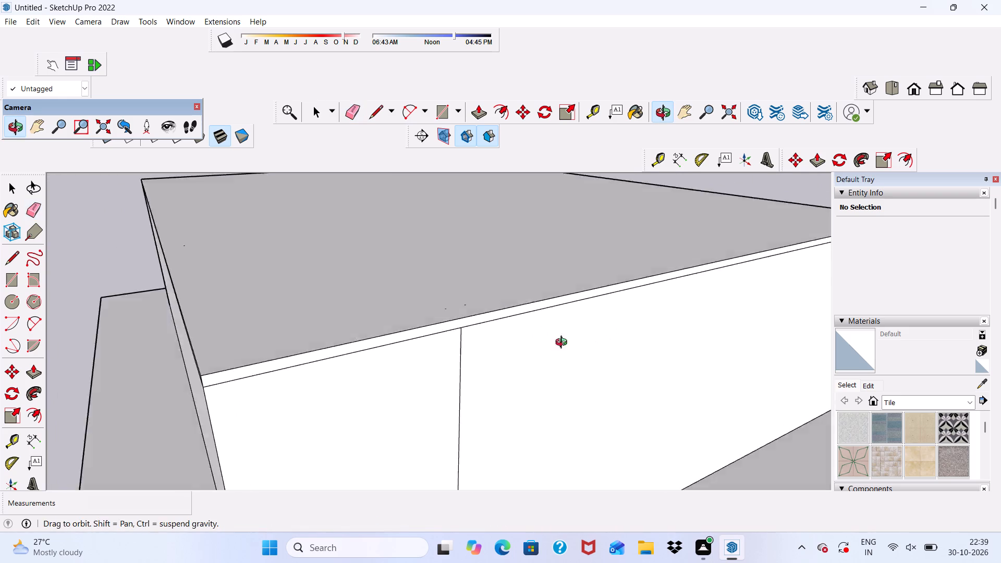
middle_drag(564, 344, 492, 340)
scroll(293, 275, down, 8)
middle_drag(626, 309, 370, 297)
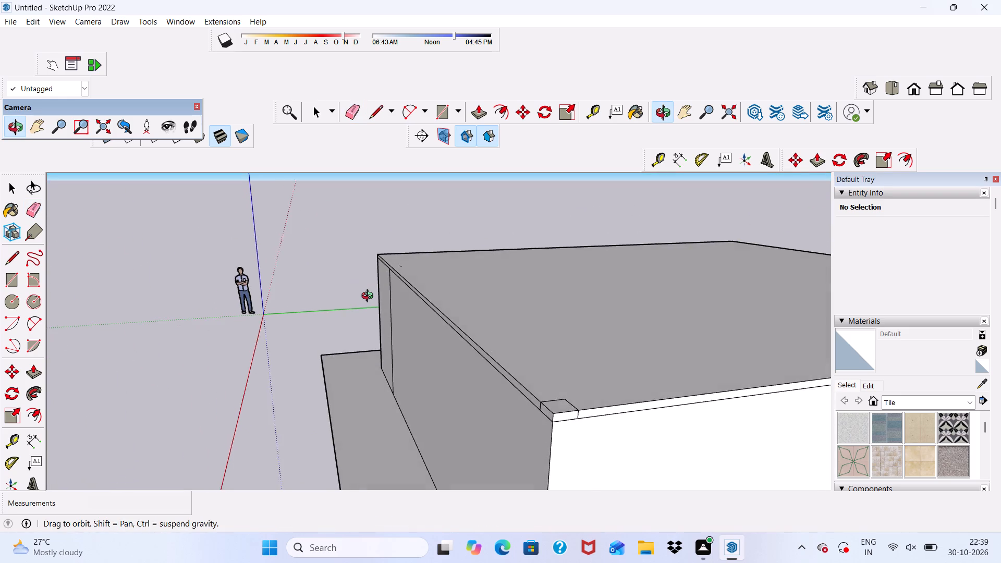
middle_drag(370, 297, 365, 291)
scroll(581, 418, up, 5)
drag(572, 411, 552, 403)
click(541, 403)
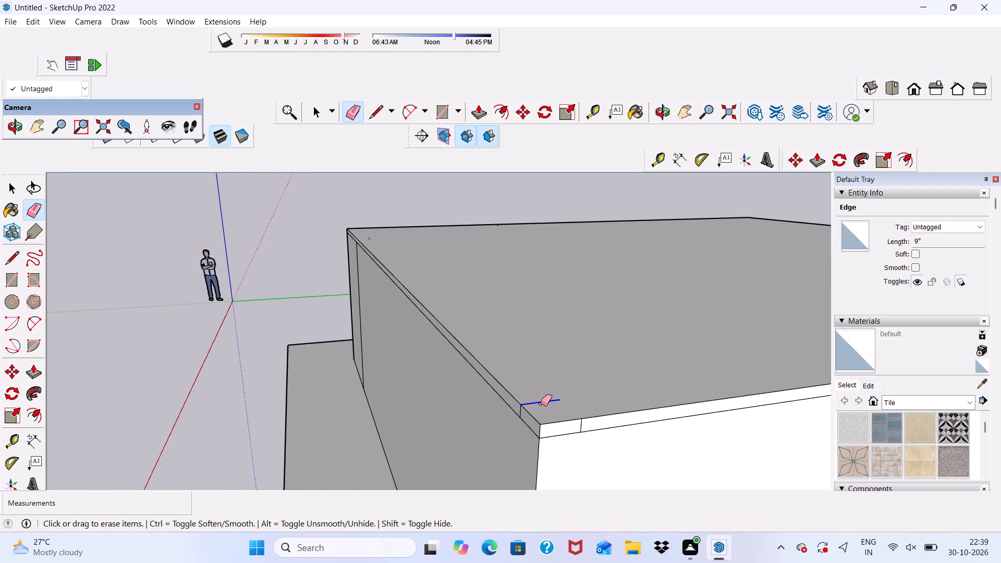
click(519, 409)
drag(577, 425, 588, 425)
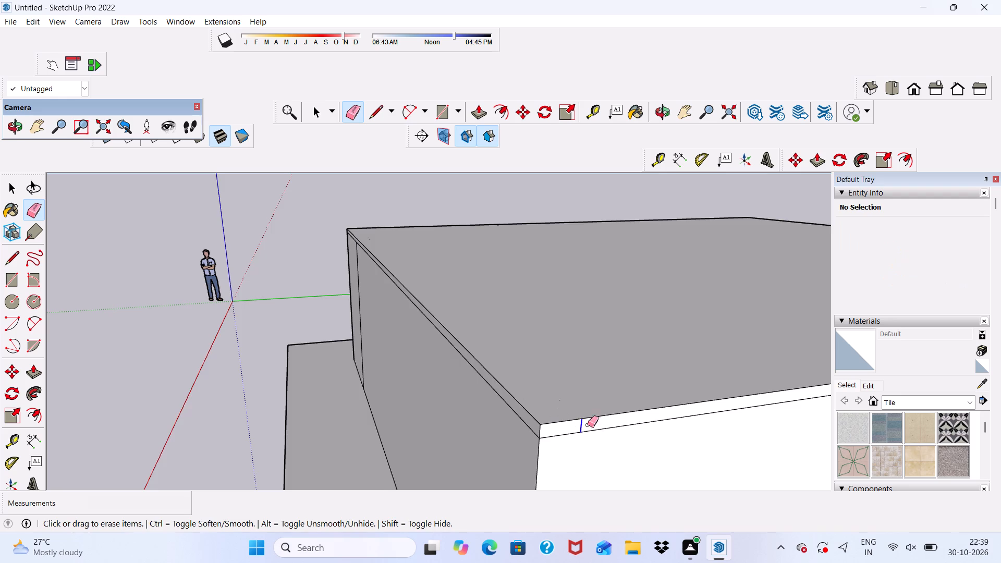
drag(588, 425, 592, 424)
Offset the roof top's outline 9" inward to form an upper wall border.
scroll(459, 407, down, 2)
middle_drag(442, 406, 658, 349)
scroll(694, 325, down, 7)
key(space)
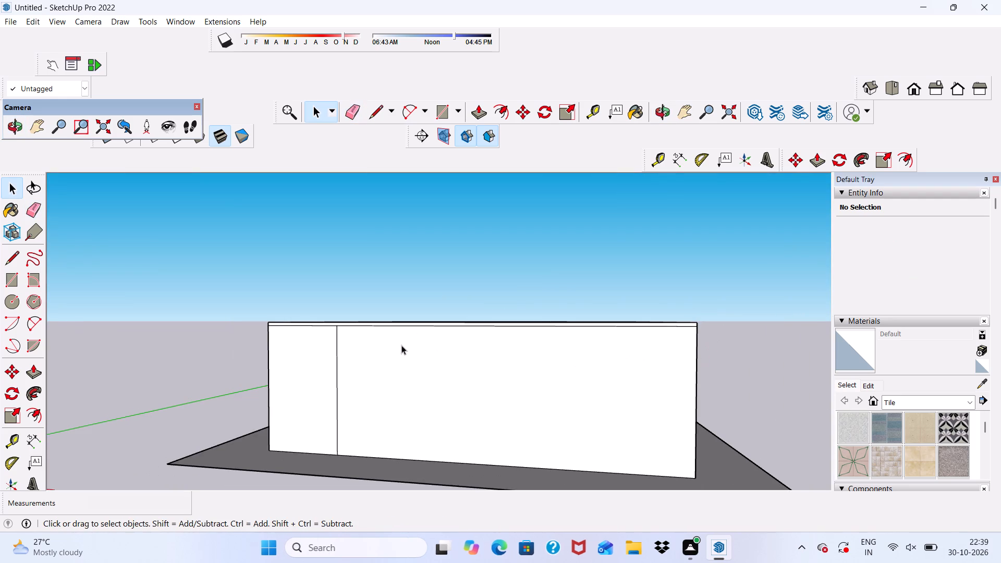
scroll(388, 333, up, 1)
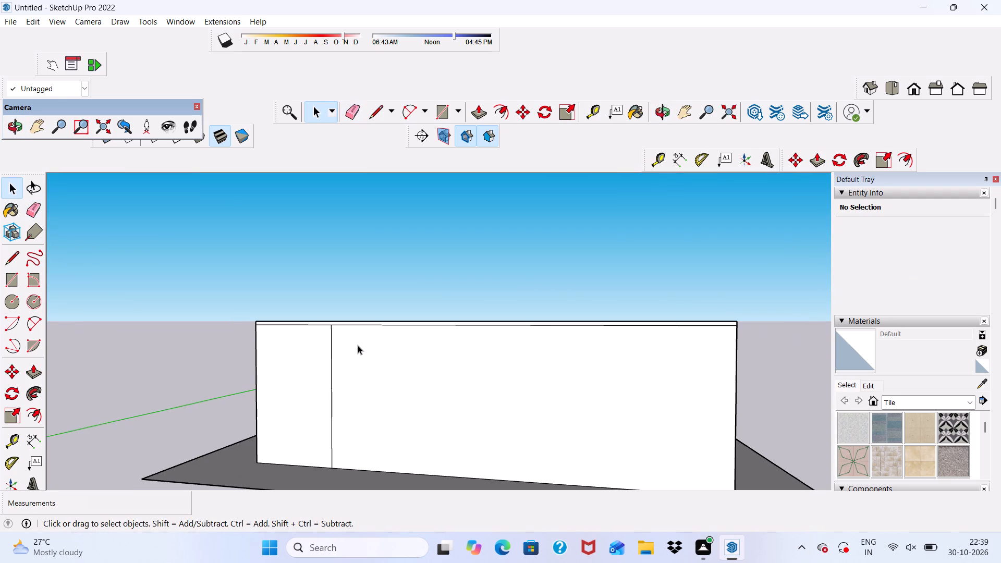
scroll(360, 338, up, 3)
scroll(367, 336, down, 1)
middle_drag(374, 339, 420, 449)
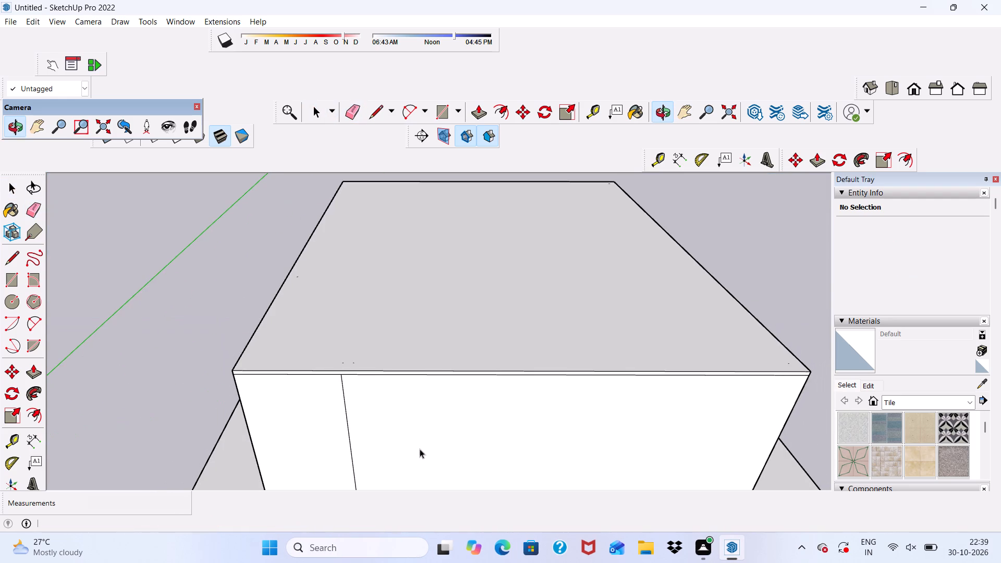
click(336, 307)
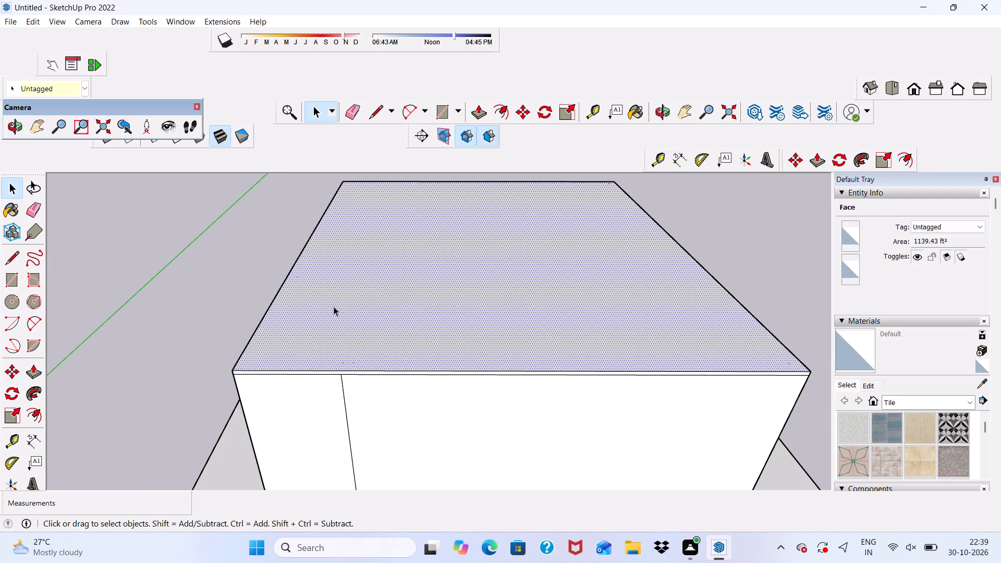
click(500, 103)
click(295, 275)
click(306, 271)
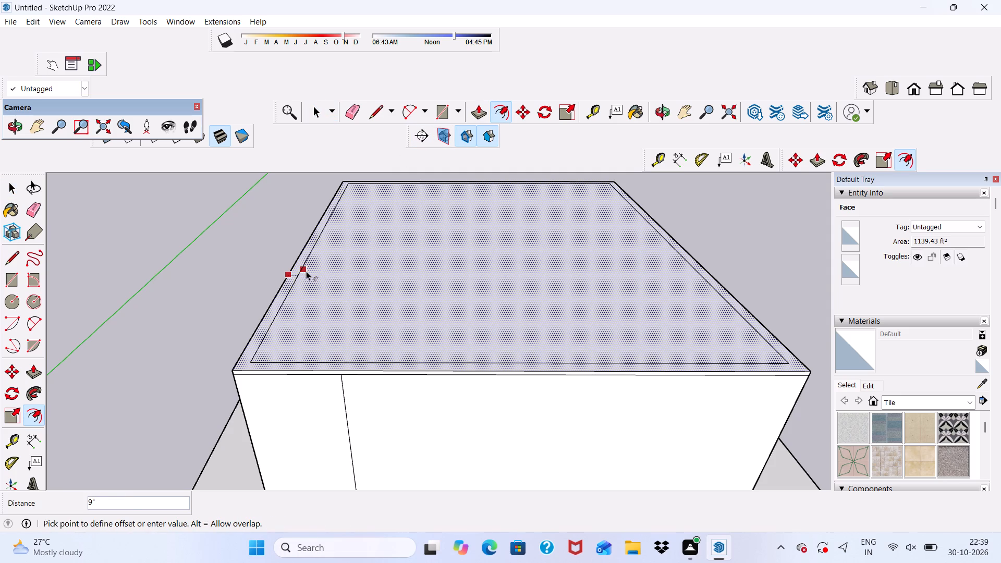
text(9")
key(Return)
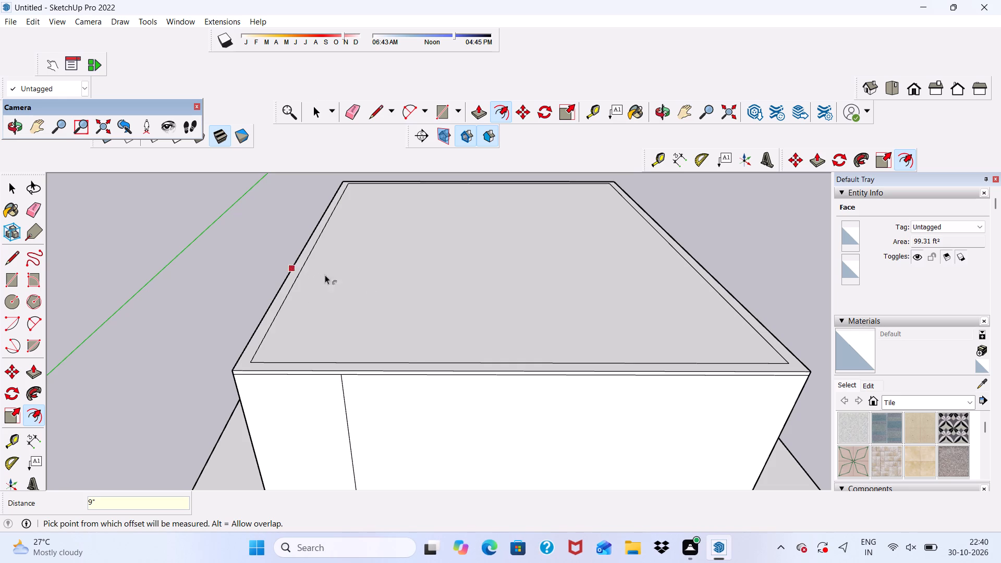
Push/Pull the 9" border face on the roof up 10' to raise the upper-storey walls.
scroll(380, 309, down, 3)
key(space)
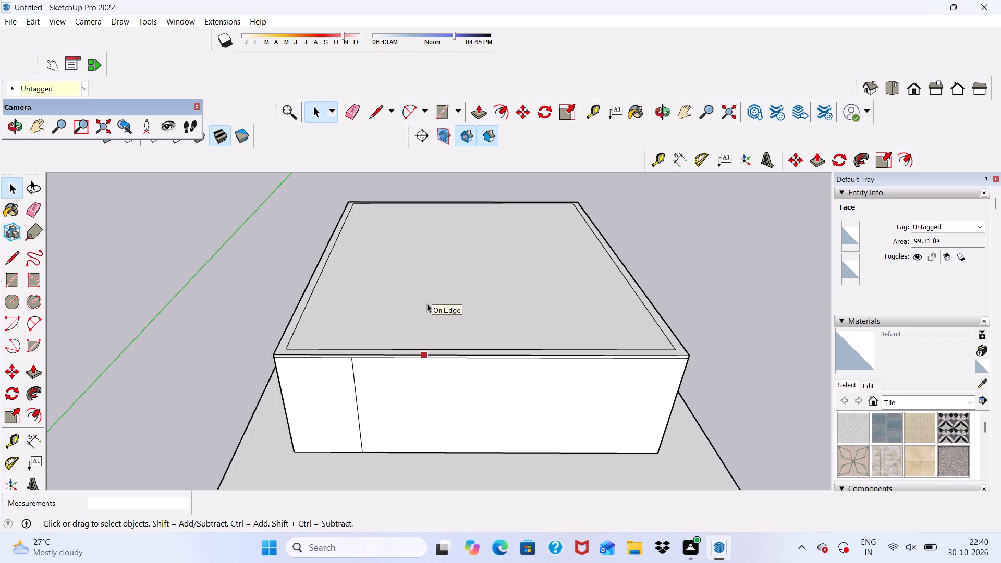
scroll(387, 292, up, 5)
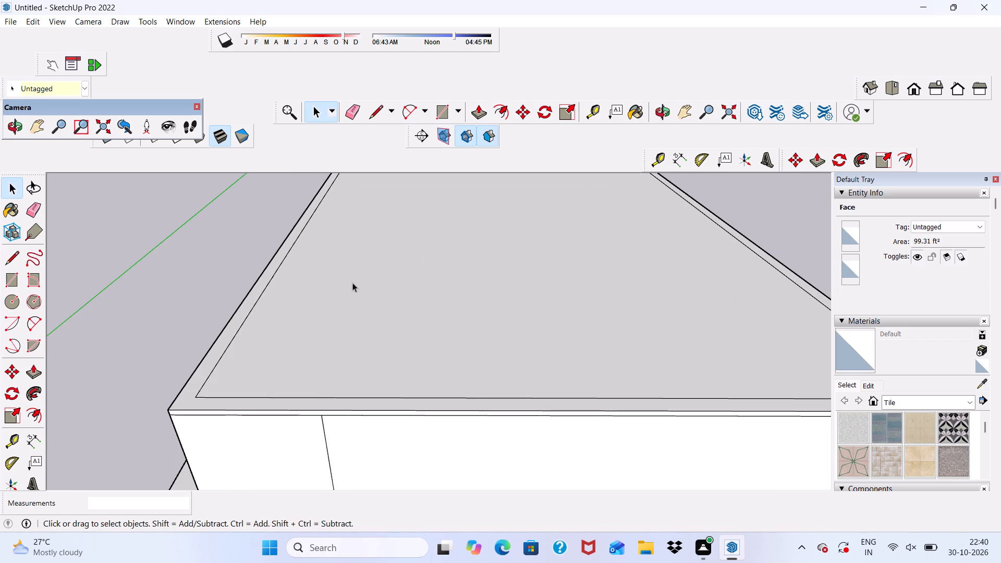
scroll(334, 286, down, 5)
click(234, 295)
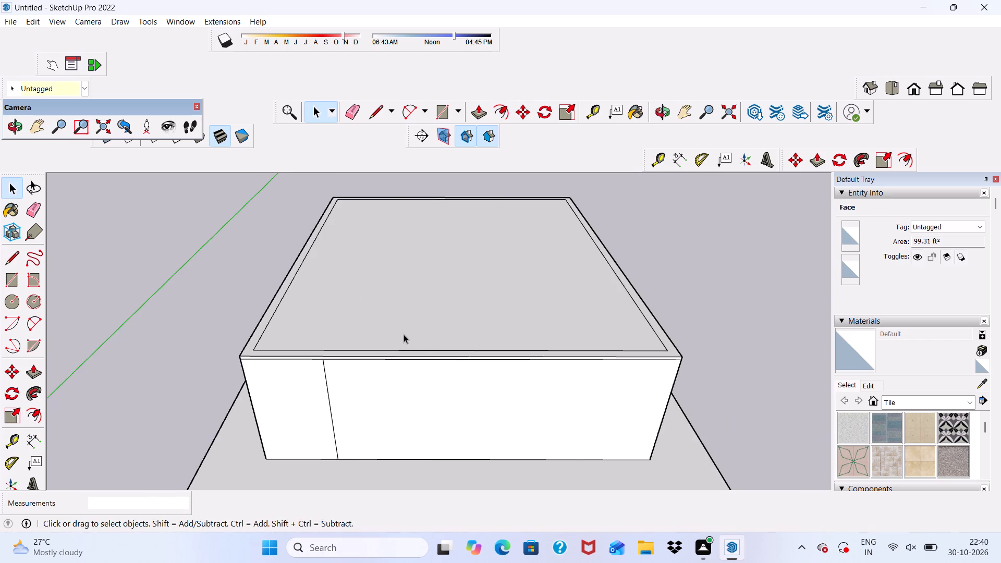
middle_drag(405, 335, 365, 376)
scroll(337, 381, up, 10)
click(299, 371)
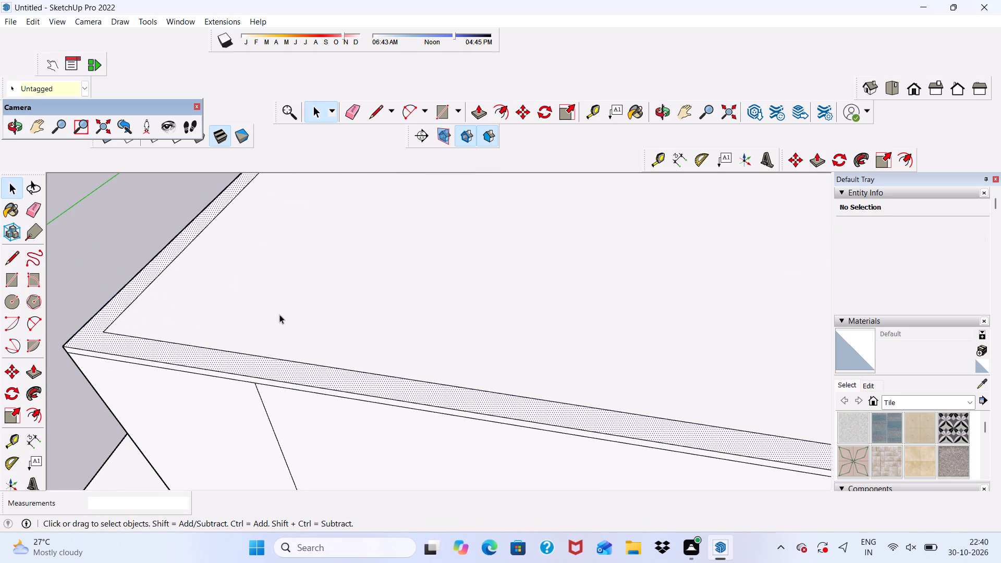
click(478, 107)
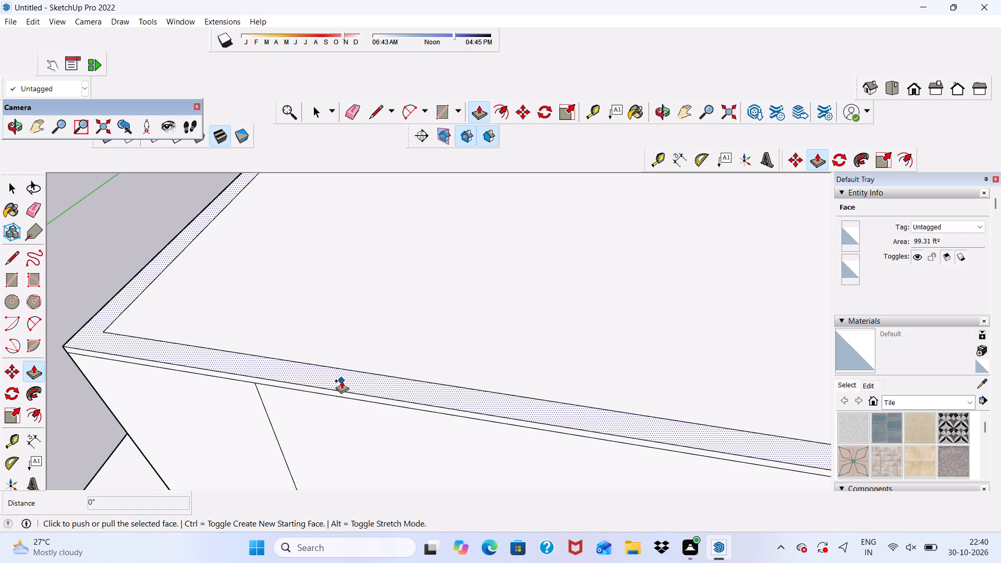
click(341, 381)
text(10')
key(Return)
Push/Pull the roof face enclosed by the new walls up 10', level with the wall tops.
scroll(270, 276, down, 7)
scroll(354, 325, down, 2)
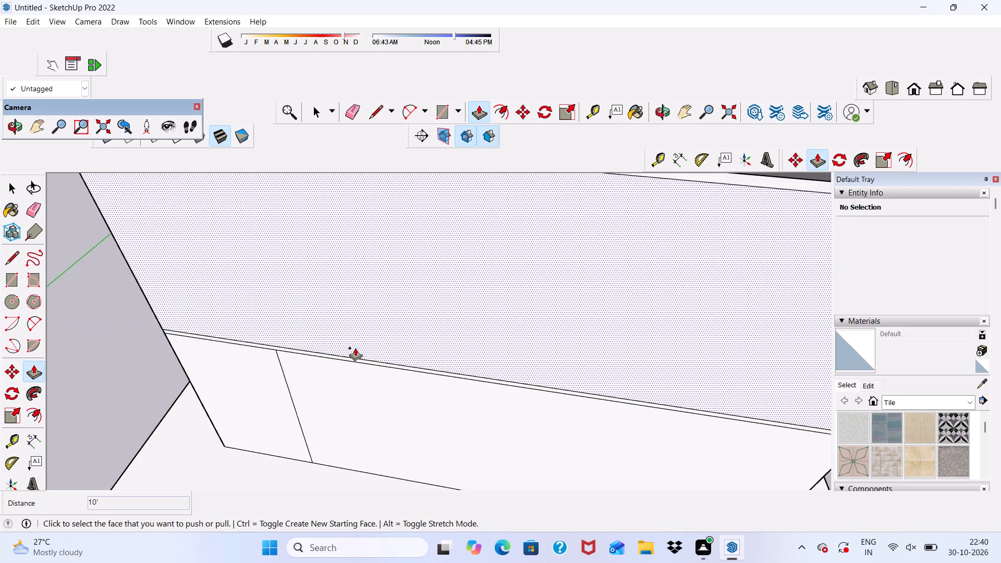
scroll(355, 348, down, 9)
scroll(378, 233, up, 5)
click(408, 230)
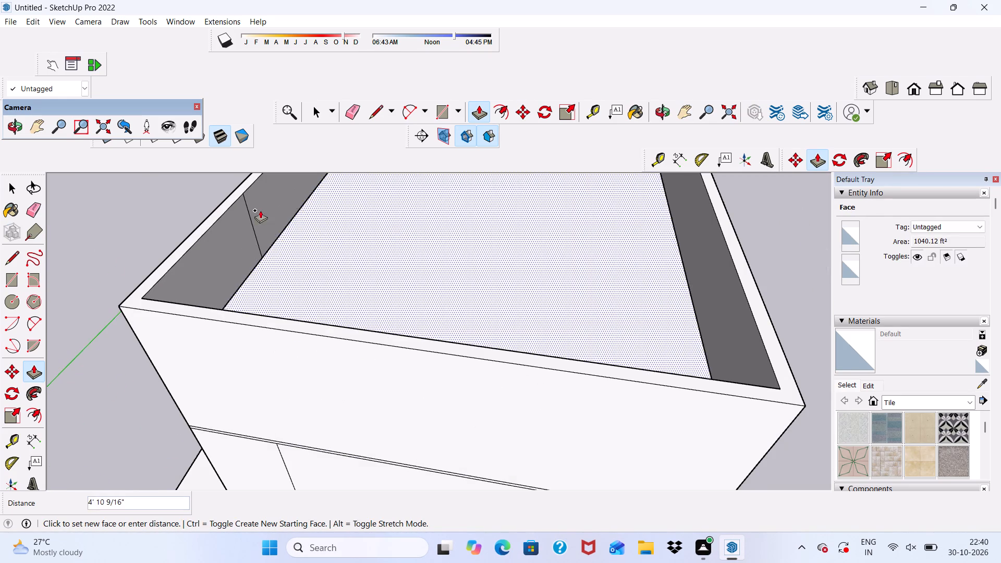
click(142, 293)
Examine the raised building from the front, checking the upper storey against the lower one.
scroll(152, 311, down, 5)
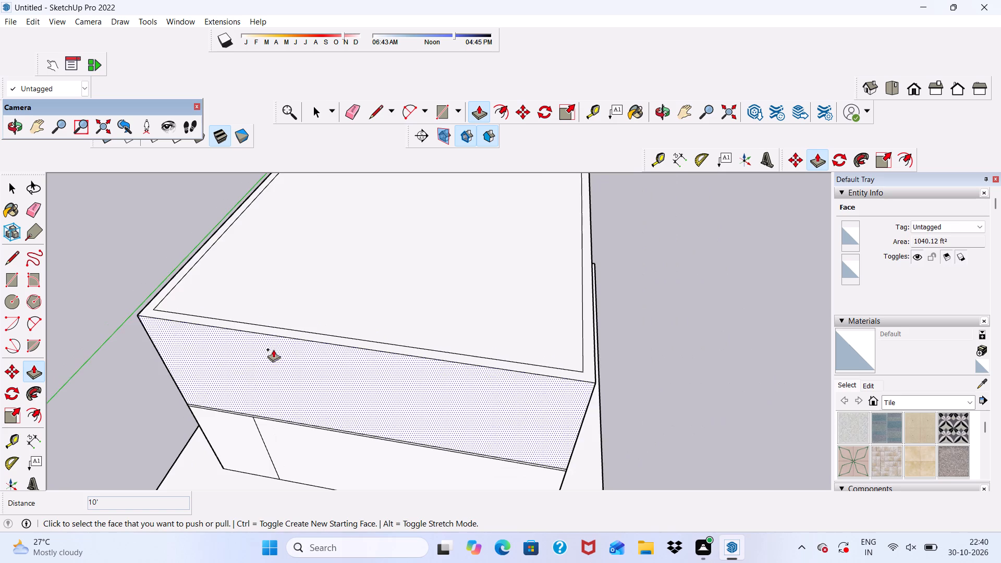
scroll(275, 351, down, 3)
middle_drag(369, 362, 412, 266)
middle_drag(336, 352, 339, 344)
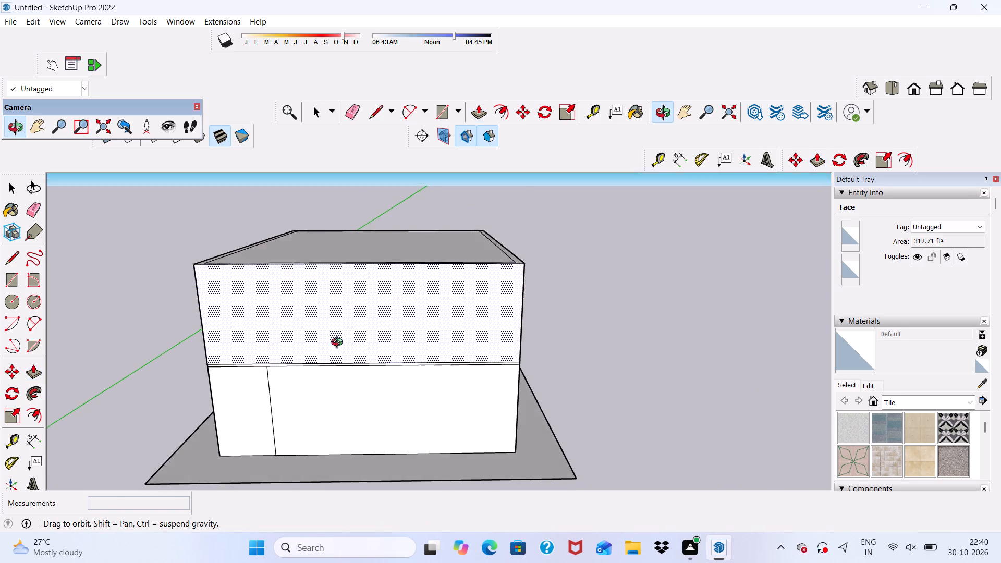
middle_drag(339, 344, 314, 308)
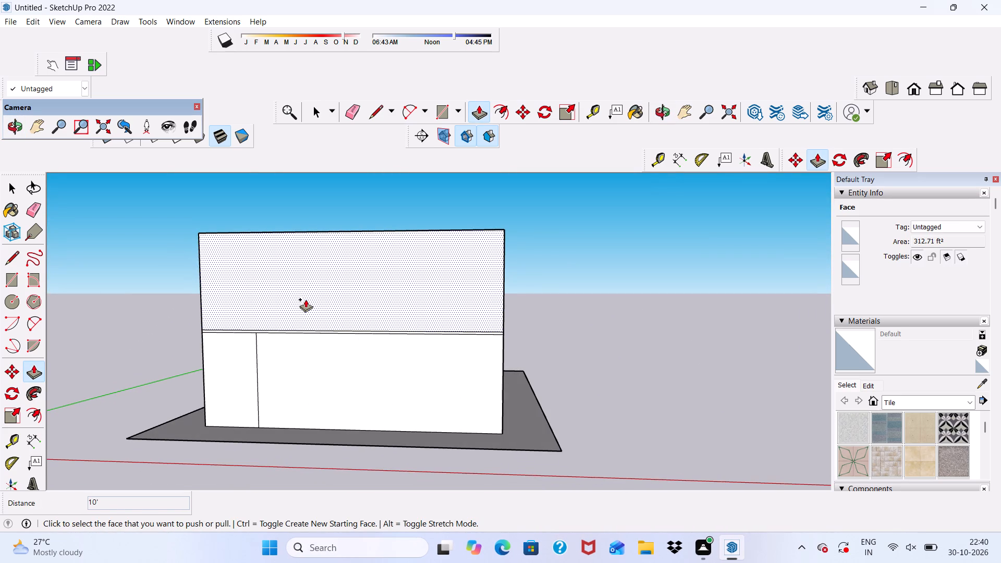
scroll(311, 303, down, 1)
key(space)
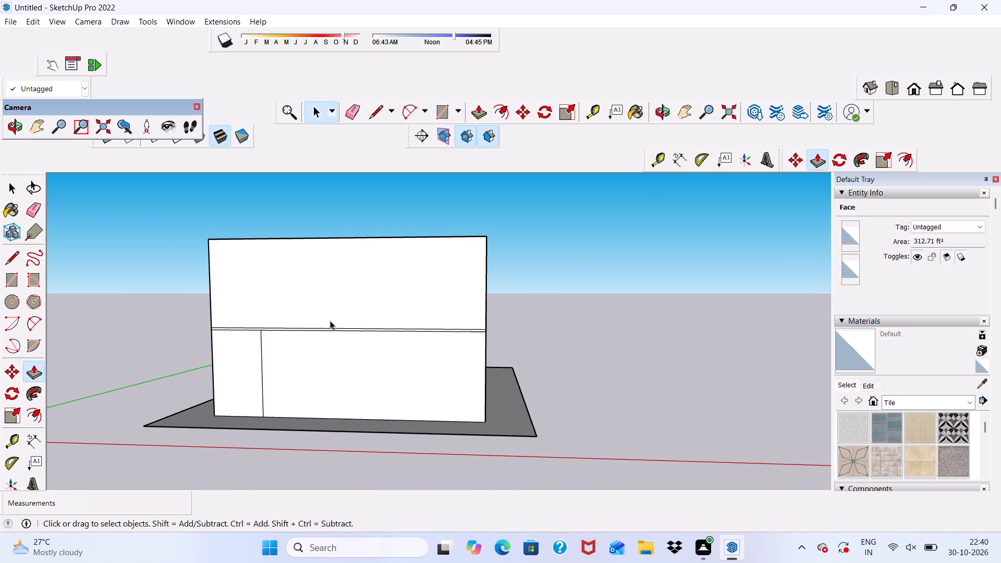
middle_drag(331, 321, 346, 308)
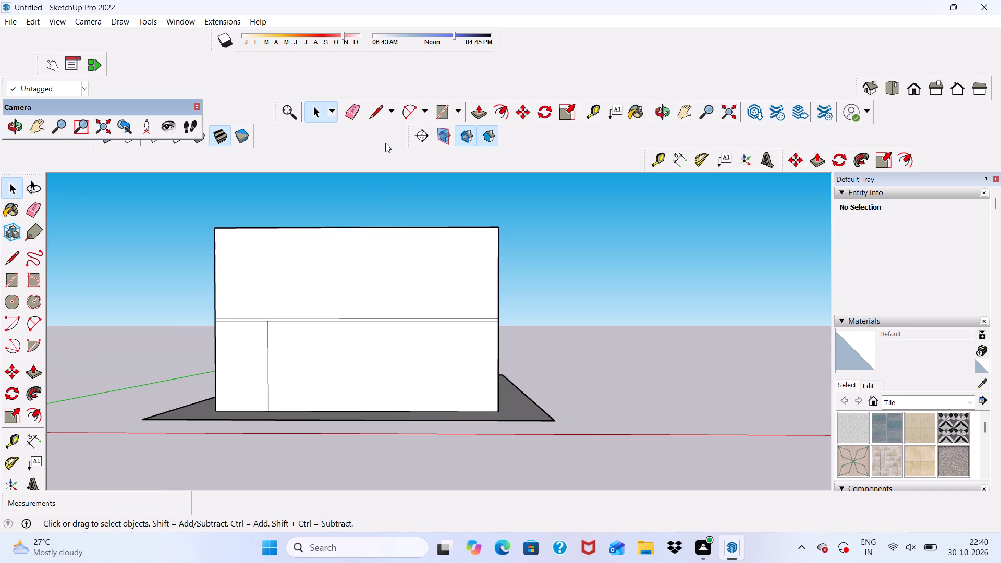
scroll(397, 187, down, 4)
middle_drag(446, 263, 453, 292)
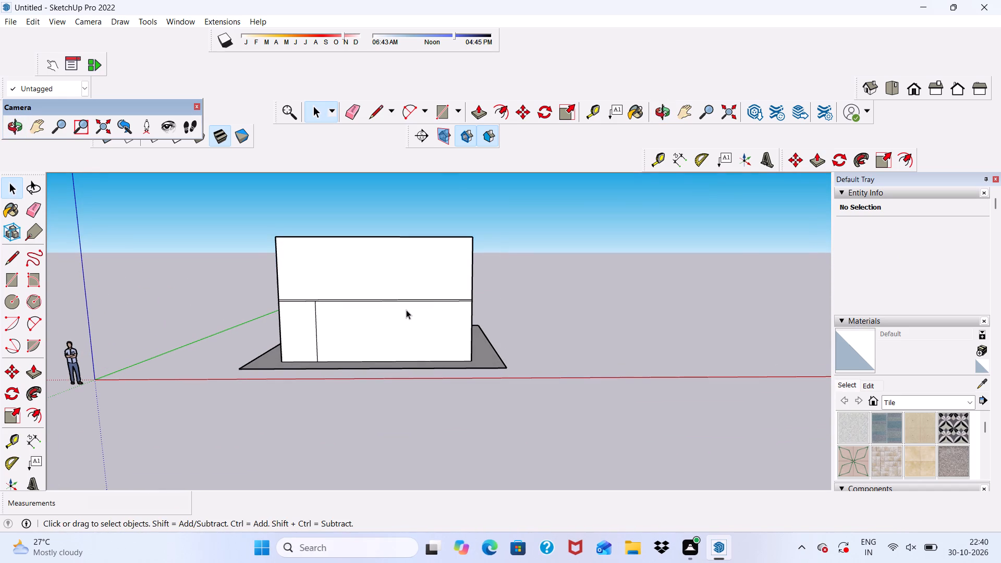
Push/Pull the 9" border face on the building's top up another 10' to raise the next storey's walls.
scroll(386, 295, down, 1)
middle_drag(411, 273, 416, 386)
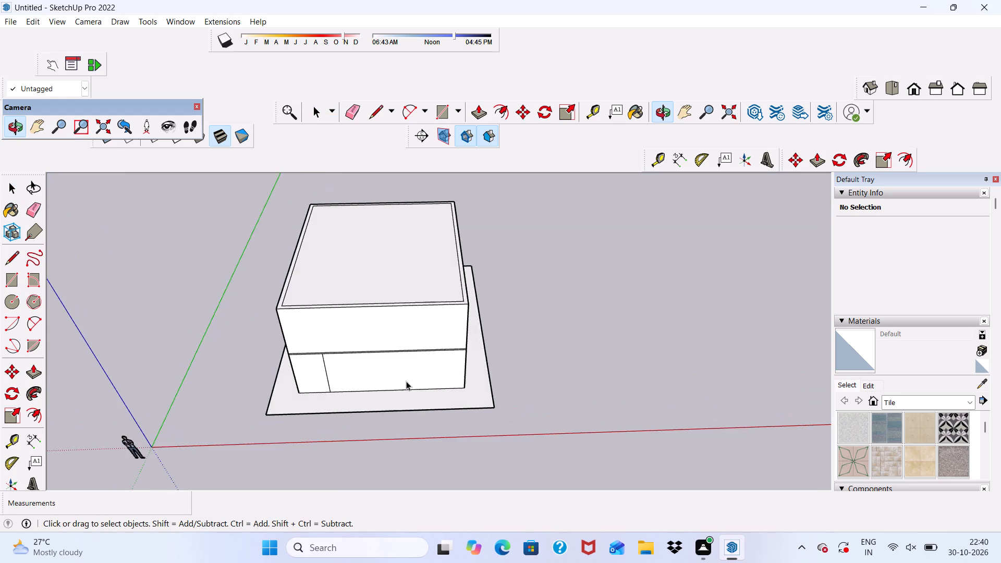
scroll(379, 289, up, 6)
click(482, 118)
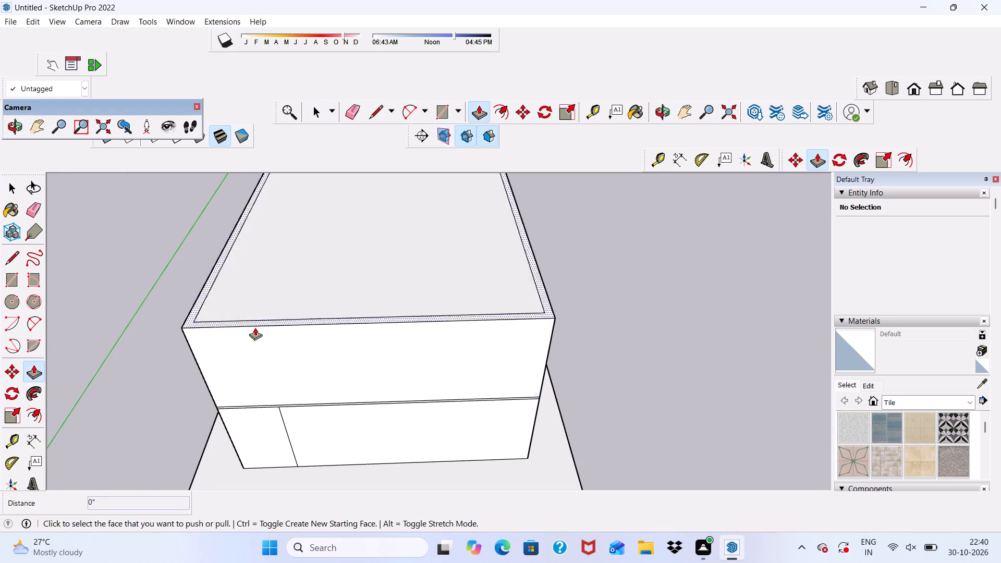
scroll(255, 327, up, 4)
click(247, 317)
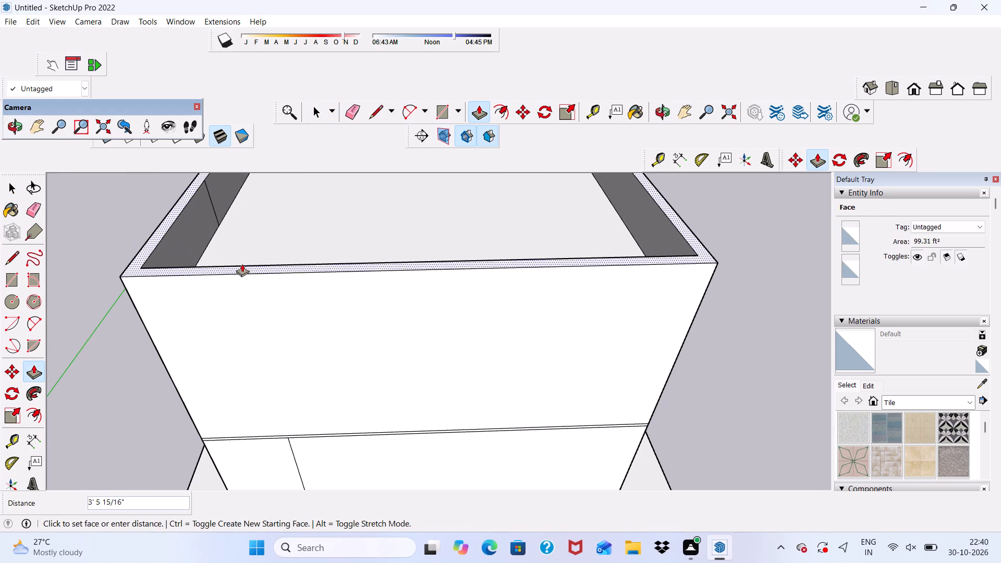
text(10')
key(Return)
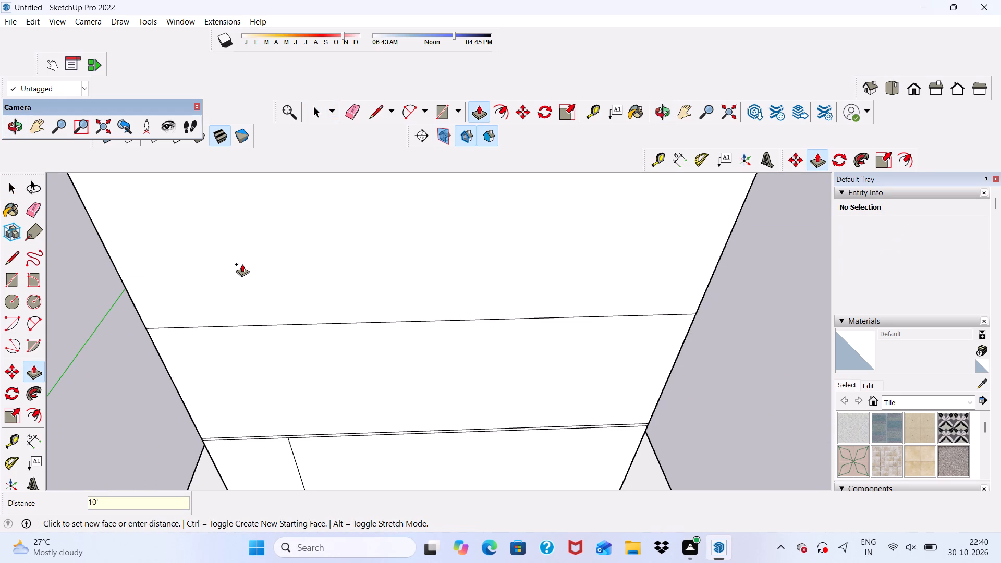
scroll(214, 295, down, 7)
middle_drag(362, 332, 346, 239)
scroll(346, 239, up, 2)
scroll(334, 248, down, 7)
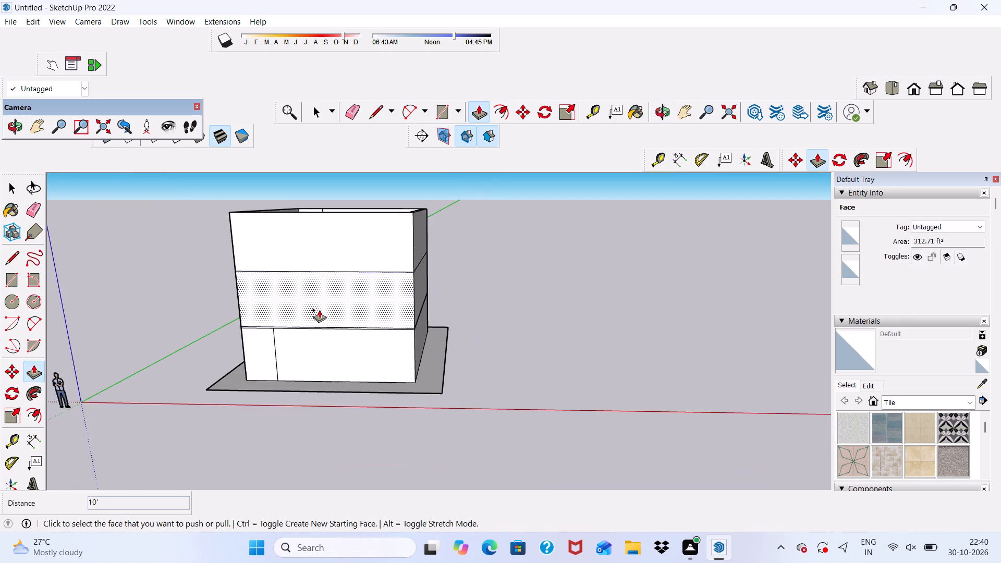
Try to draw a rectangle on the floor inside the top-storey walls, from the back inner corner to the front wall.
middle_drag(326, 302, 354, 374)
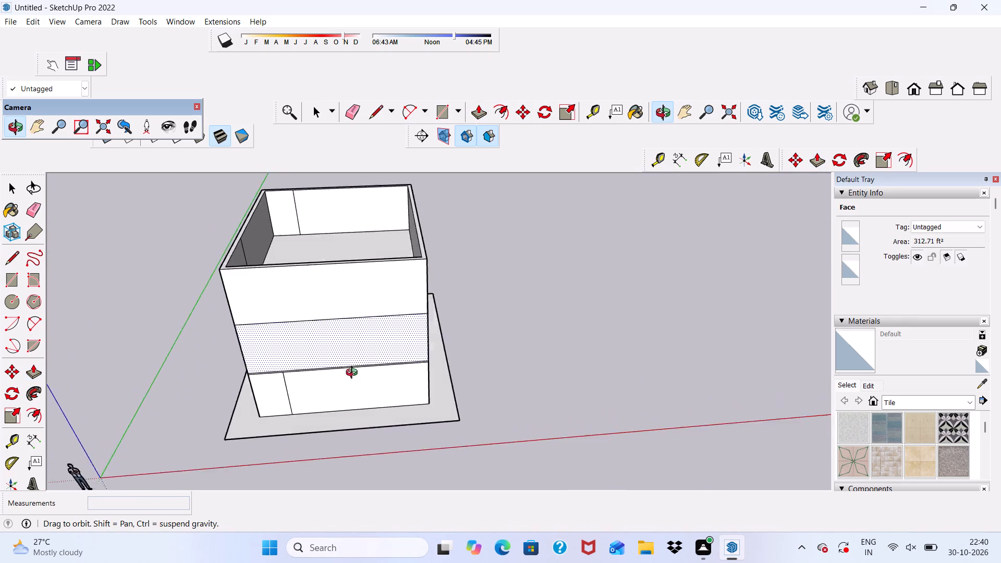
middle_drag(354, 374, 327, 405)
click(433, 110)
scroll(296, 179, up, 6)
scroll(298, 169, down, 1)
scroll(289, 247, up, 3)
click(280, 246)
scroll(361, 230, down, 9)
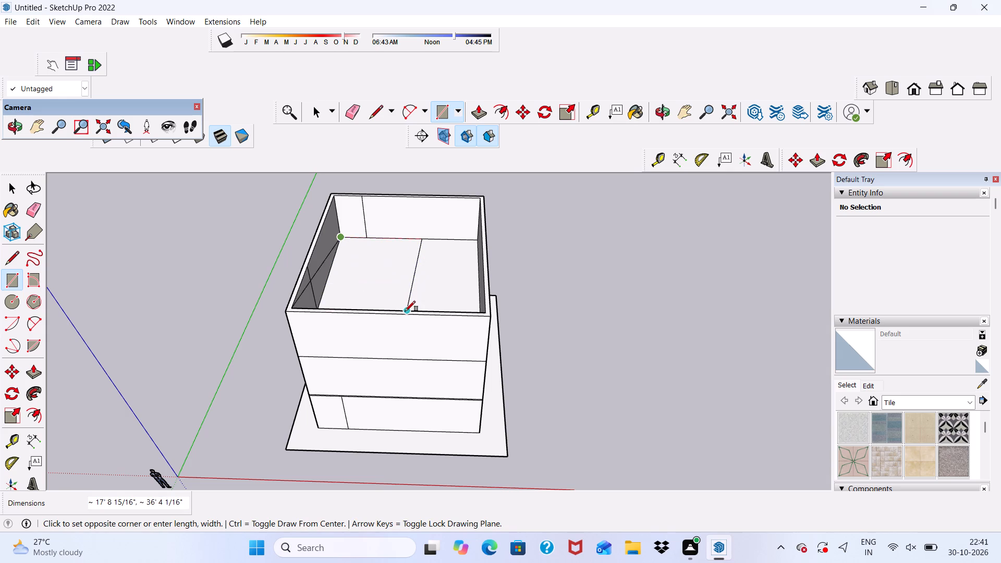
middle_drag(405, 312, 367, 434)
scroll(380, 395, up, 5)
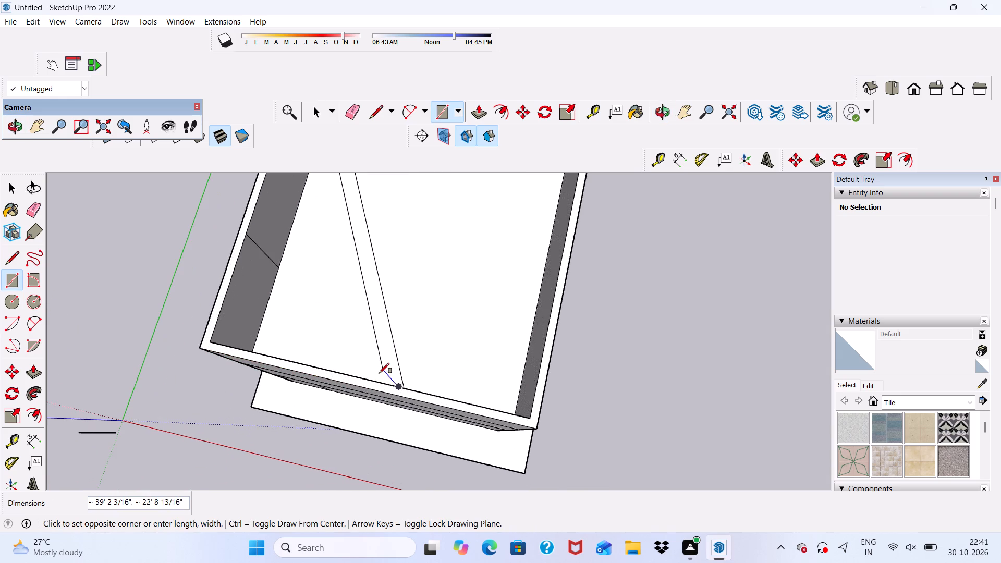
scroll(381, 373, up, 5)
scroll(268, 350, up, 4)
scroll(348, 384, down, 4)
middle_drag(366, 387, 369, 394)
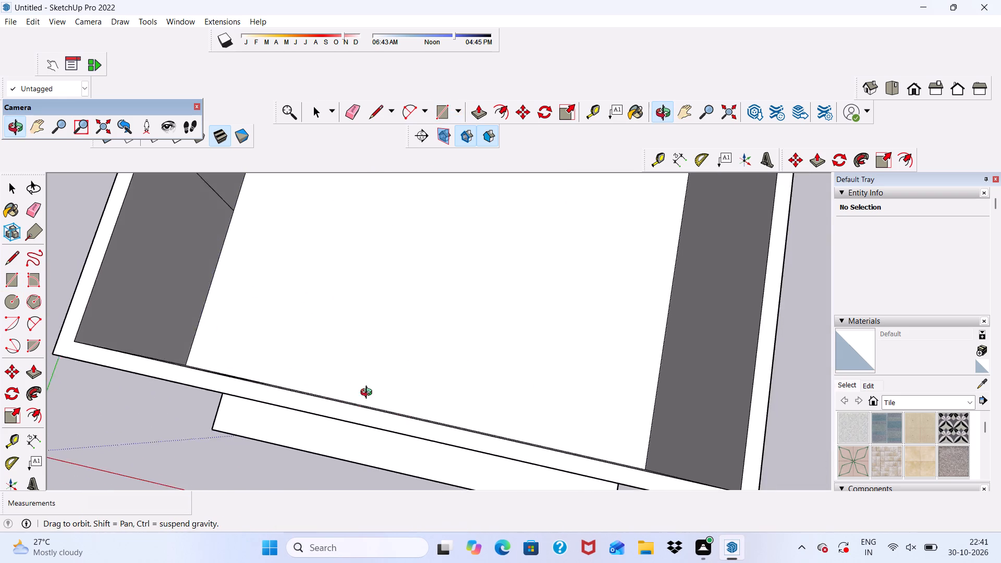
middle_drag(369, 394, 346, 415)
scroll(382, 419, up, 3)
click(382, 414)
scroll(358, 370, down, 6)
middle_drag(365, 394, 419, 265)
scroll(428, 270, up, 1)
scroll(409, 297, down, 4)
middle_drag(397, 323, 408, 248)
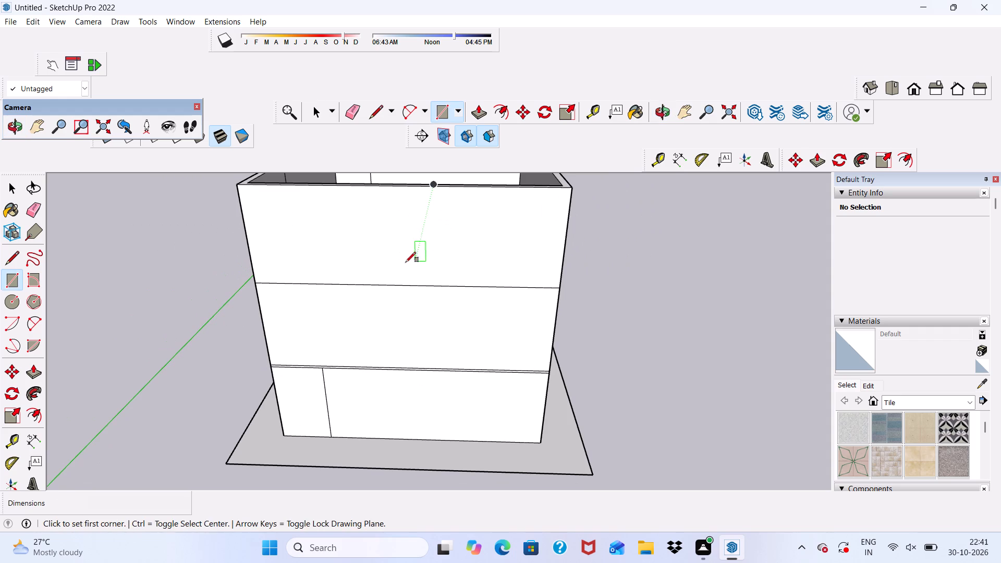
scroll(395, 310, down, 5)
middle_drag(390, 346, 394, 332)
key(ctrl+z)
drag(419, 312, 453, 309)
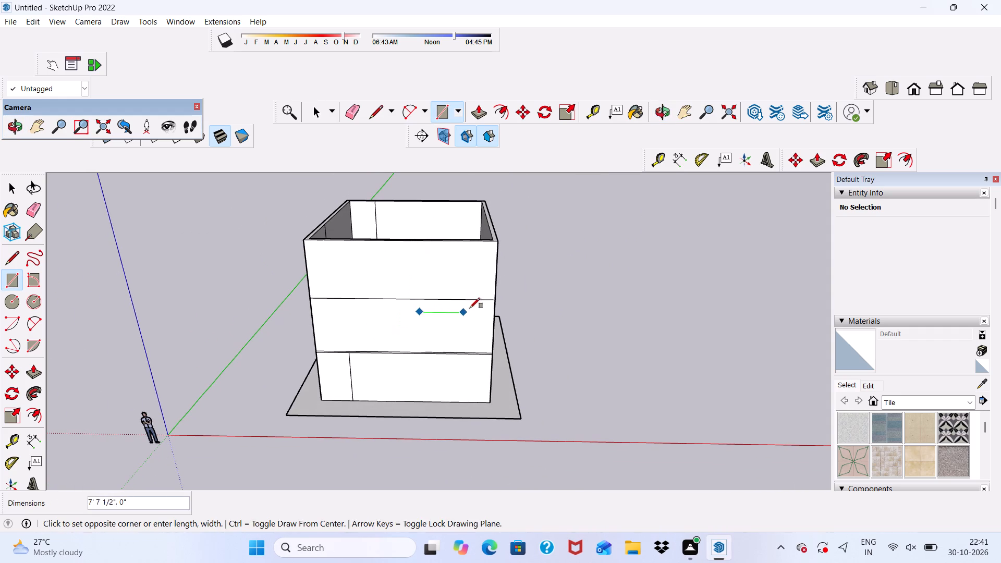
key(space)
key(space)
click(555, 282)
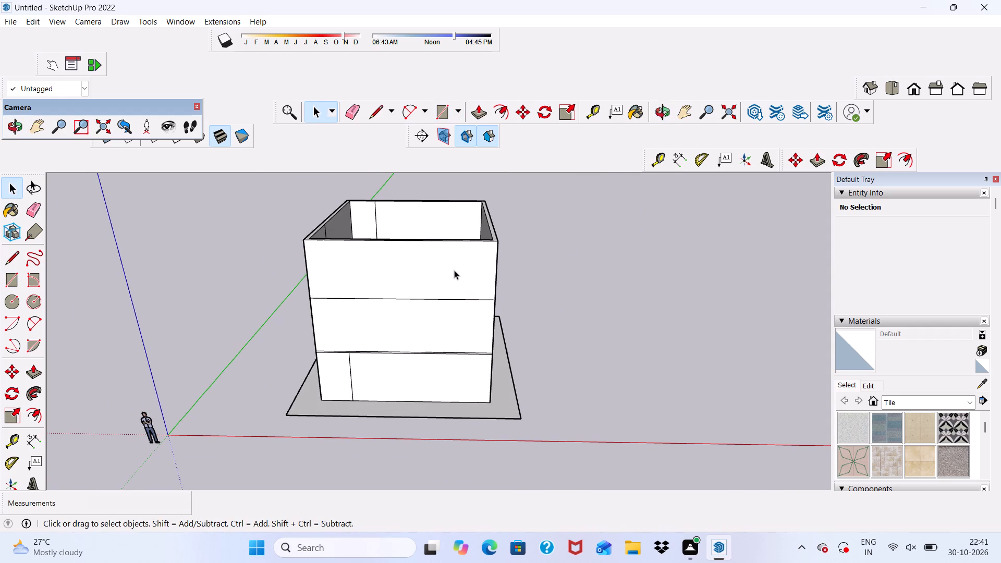
Undo the last 10' raise of the top storey's walls.
scroll(421, 305, down, 2)
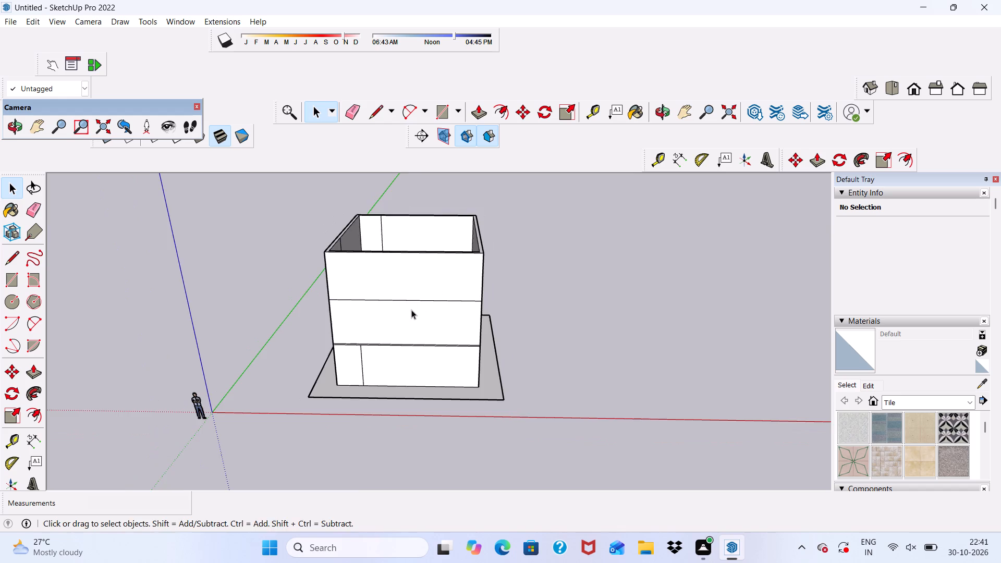
middle_drag(411, 310, 416, 249)
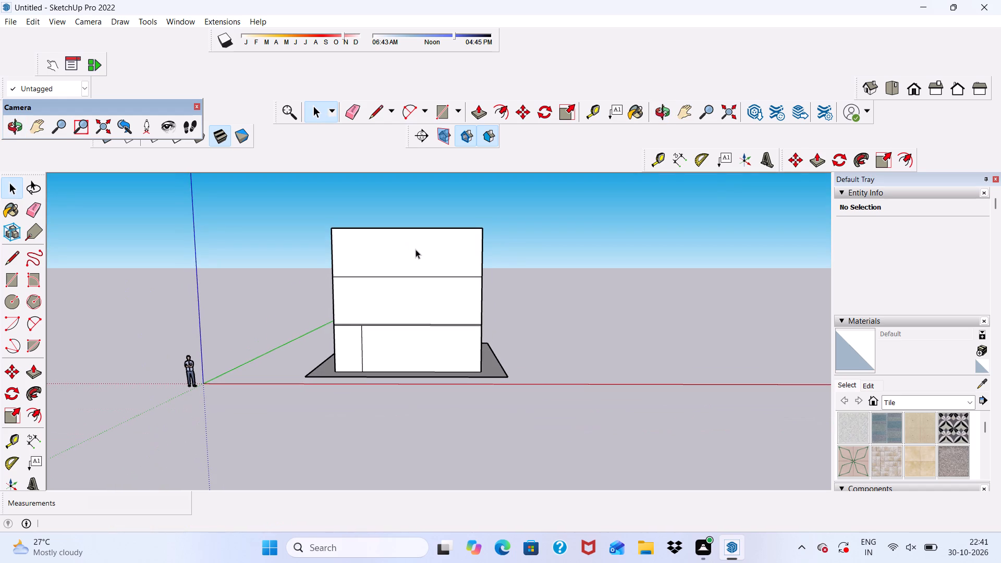
key(ctrl+z)
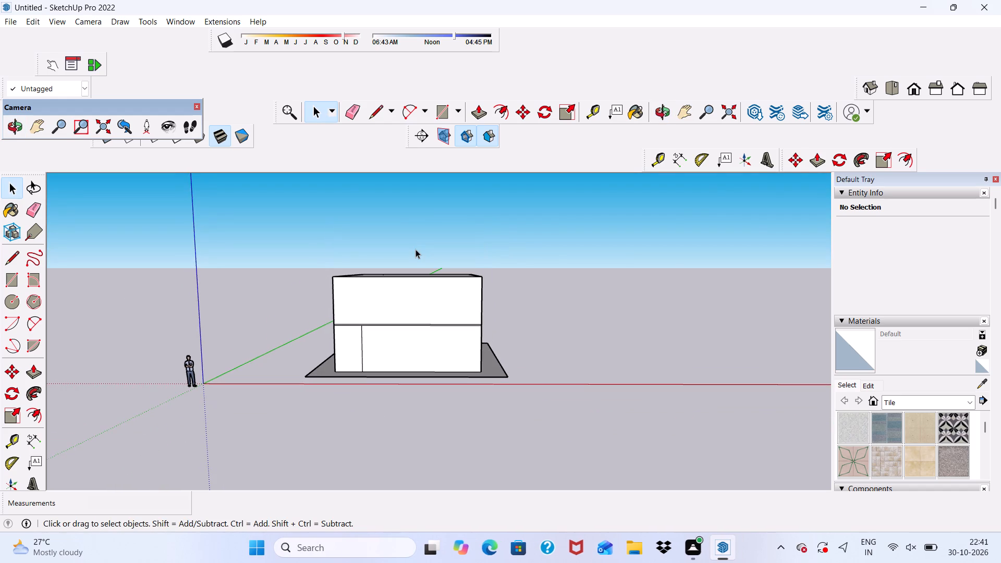
Draw a rectangle about 35' 8" by 11' 4" on the roof, from the border's back inner corner to the front outer edge.
scroll(413, 251, up, 1)
middle_drag(413, 251, 418, 327)
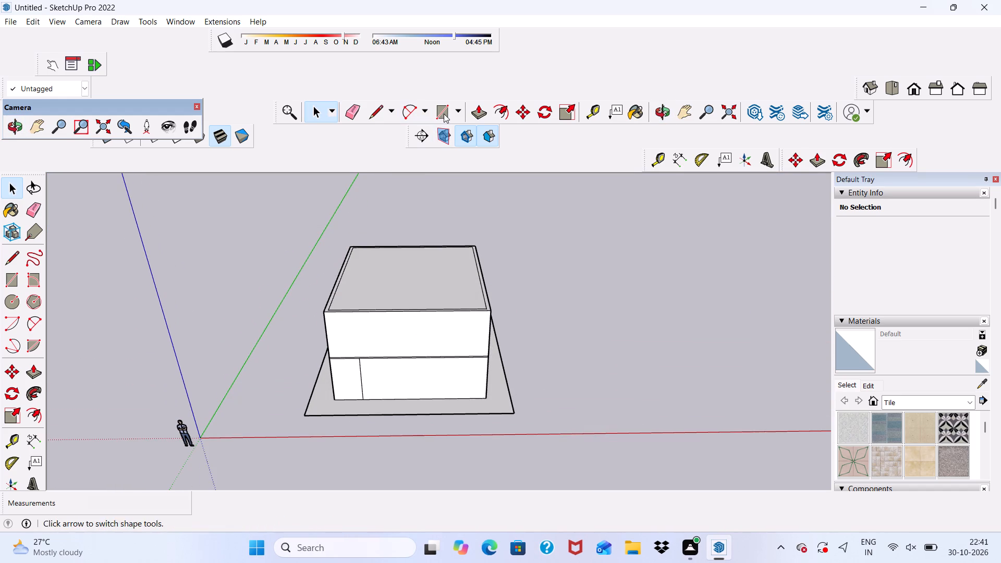
click(444, 113)
scroll(339, 237, up, 16)
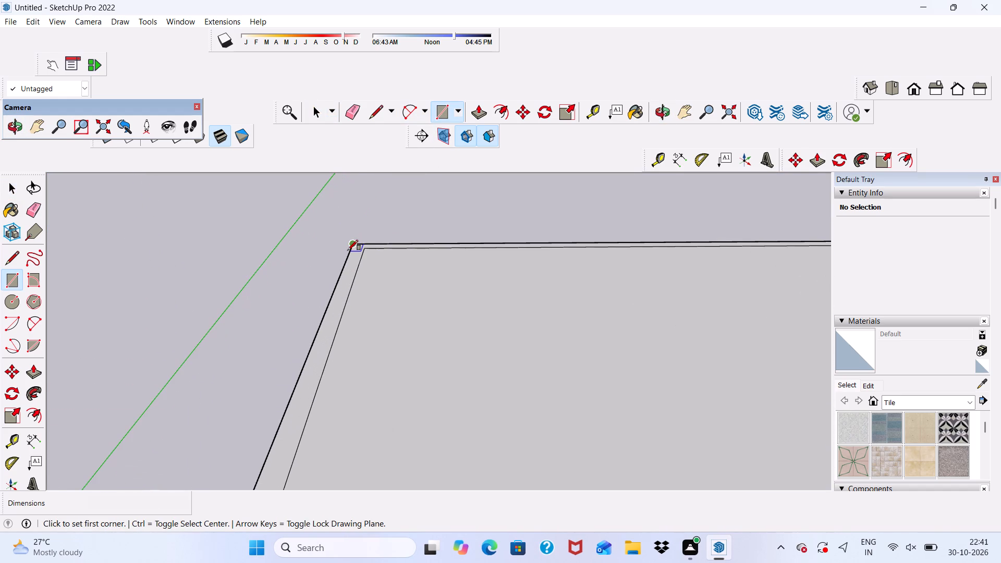
click(363, 247)
scroll(407, 244, down, 5)
scroll(485, 226, down, 5)
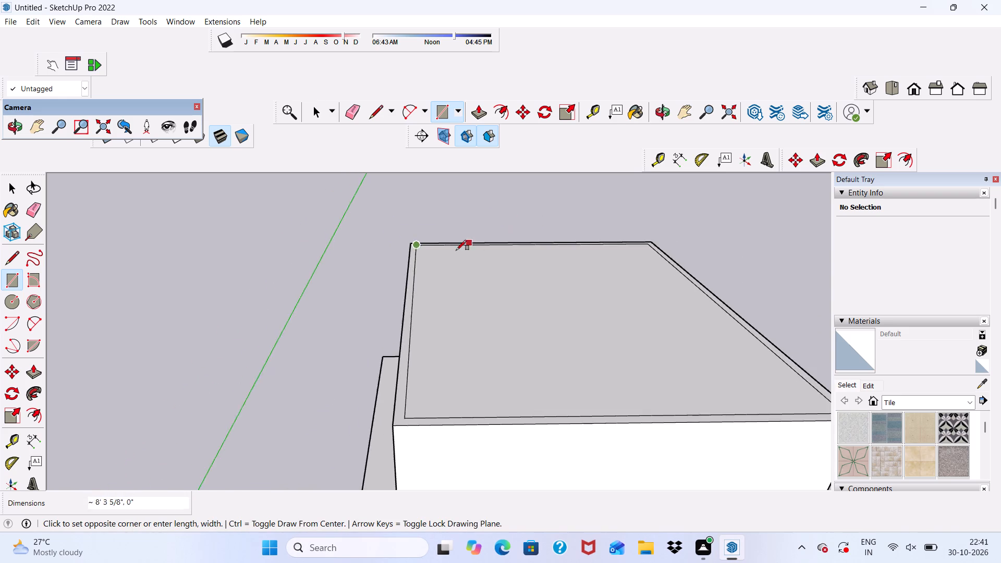
scroll(444, 267, down, 6)
scroll(456, 282, up, 4)
scroll(539, 374, up, 3)
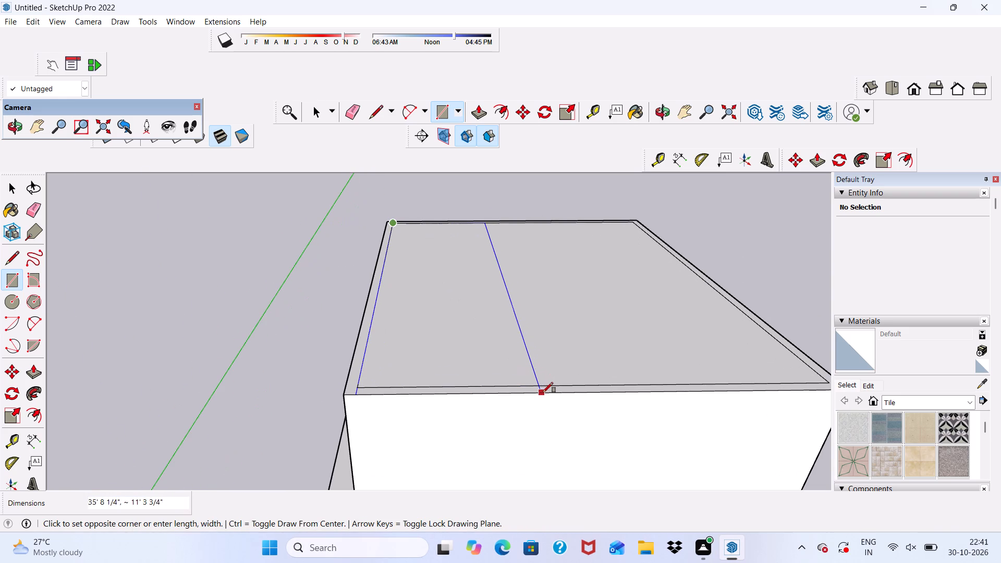
click(544, 393)
key(space)
Push/Pull the new rectangular roof face up 10' to form a partial upper-storey block.
click(424, 331)
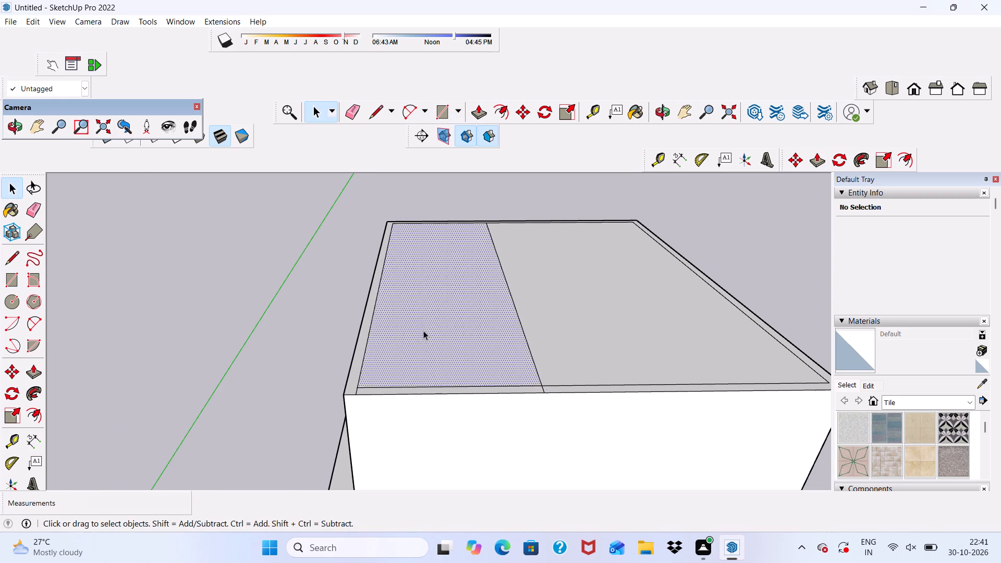
click(471, 112)
click(382, 348)
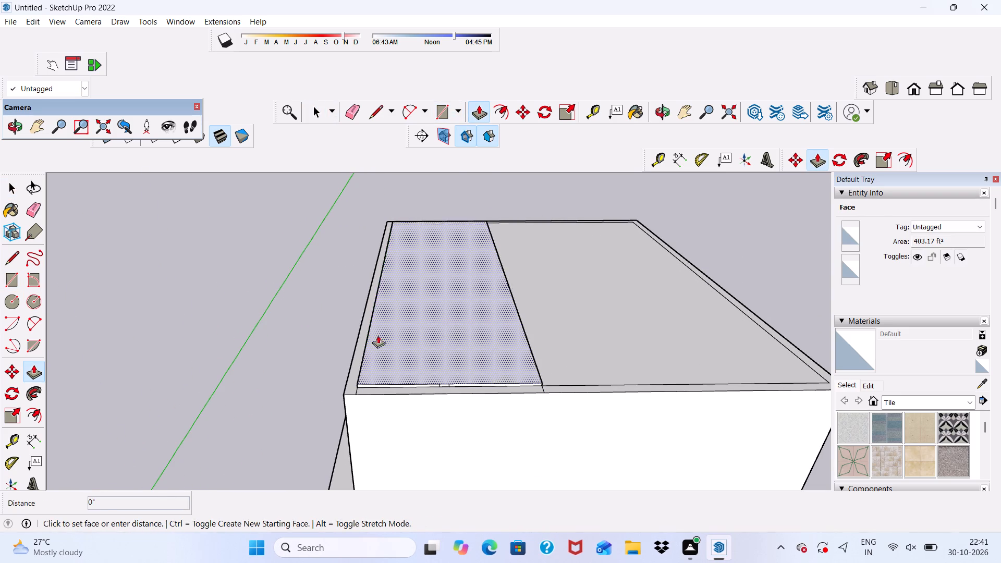
text(10')
key(Return)
Push/Pull the border strip in front of the block up 10', level with the block's top.
scroll(411, 334, up, 4)
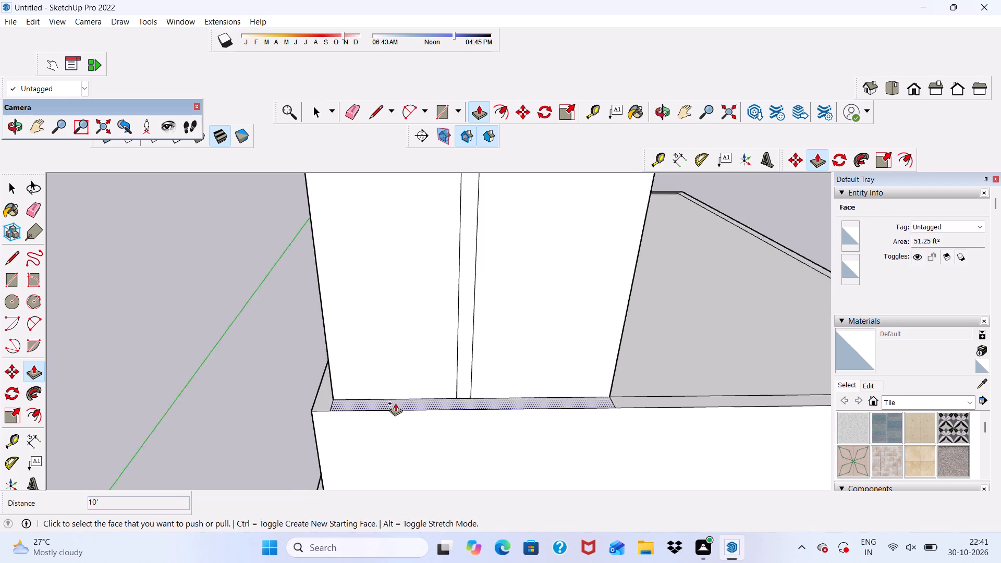
scroll(395, 403, up, 2)
click(395, 403)
scroll(386, 293, down, 8)
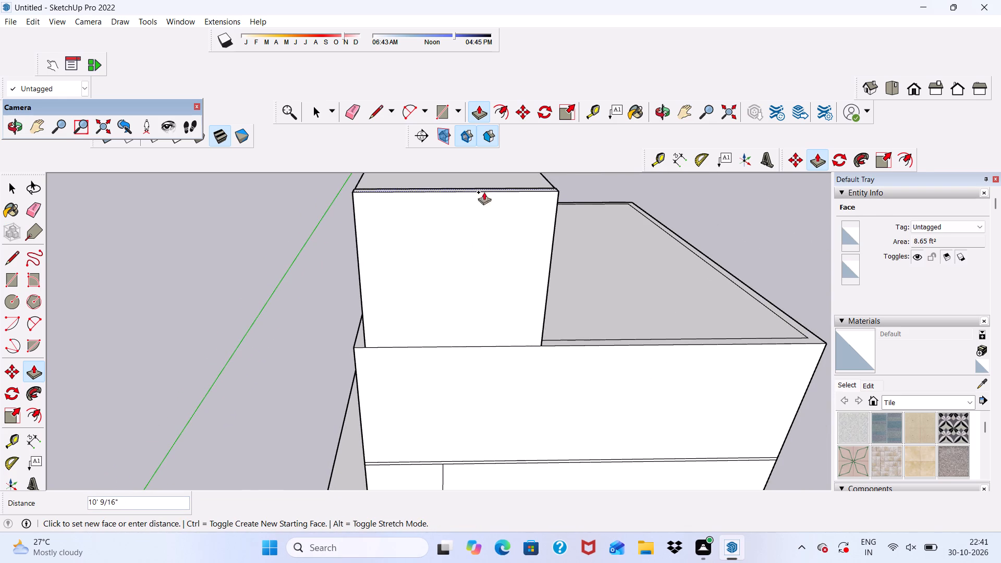
scroll(564, 183, up, 4)
scroll(576, 224, down, 2)
middle_drag(560, 228, 431, 236)
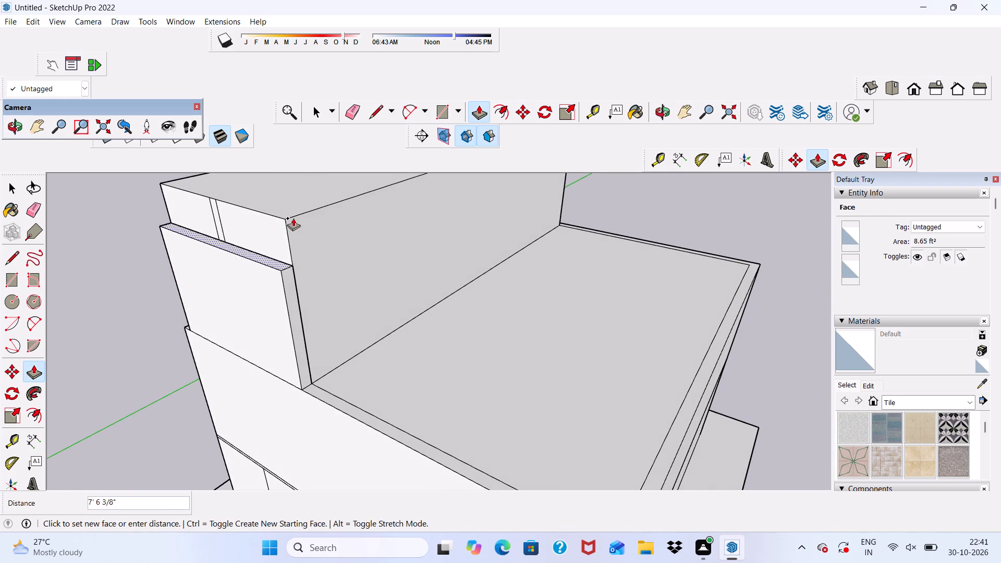
click(295, 212)
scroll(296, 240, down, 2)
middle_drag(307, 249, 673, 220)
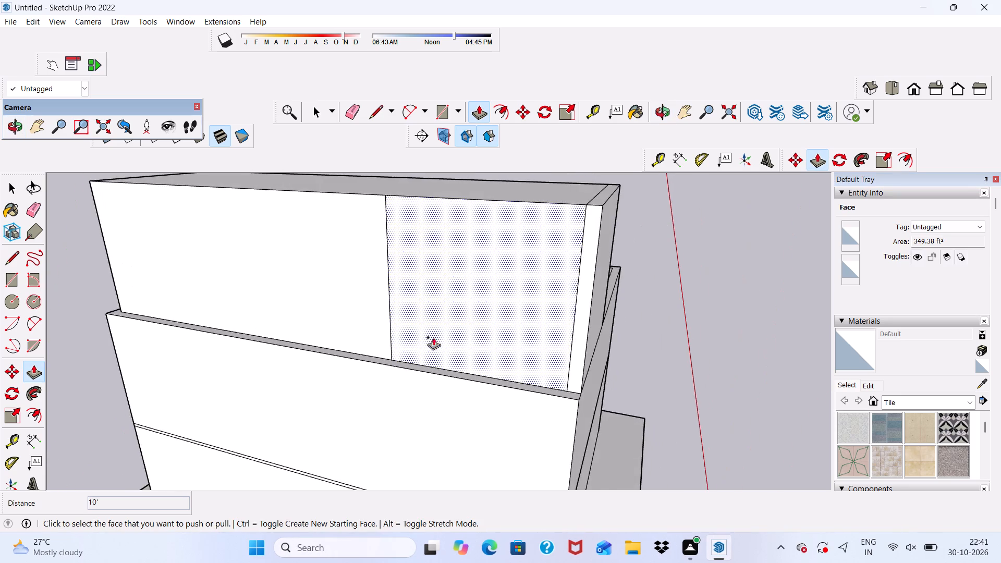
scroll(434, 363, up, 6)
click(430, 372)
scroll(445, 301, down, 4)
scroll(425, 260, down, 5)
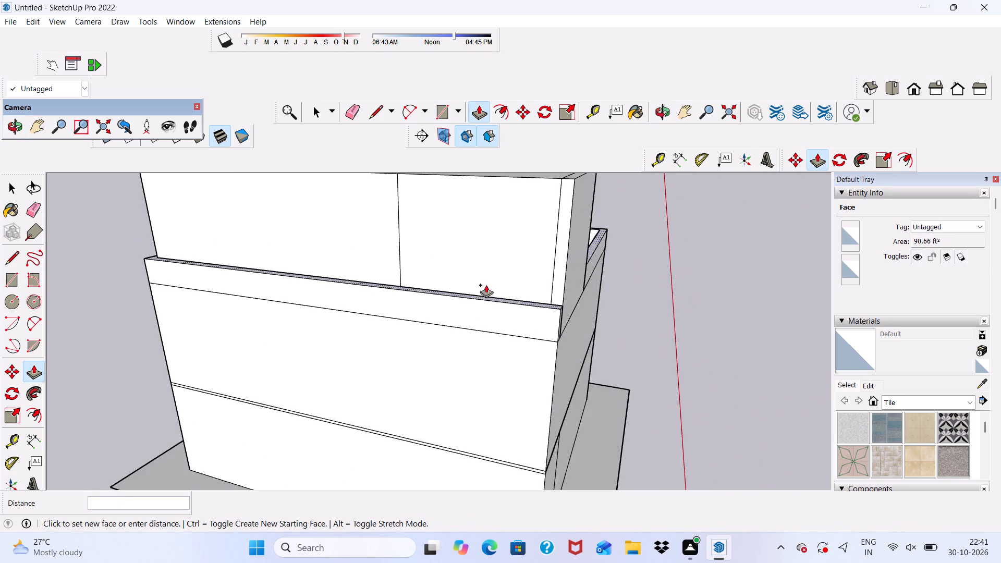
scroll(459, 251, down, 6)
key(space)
Draw a line across the roof border at the block's back corner to split off the strip beside the block.
middle_drag(463, 278, 272, 326)
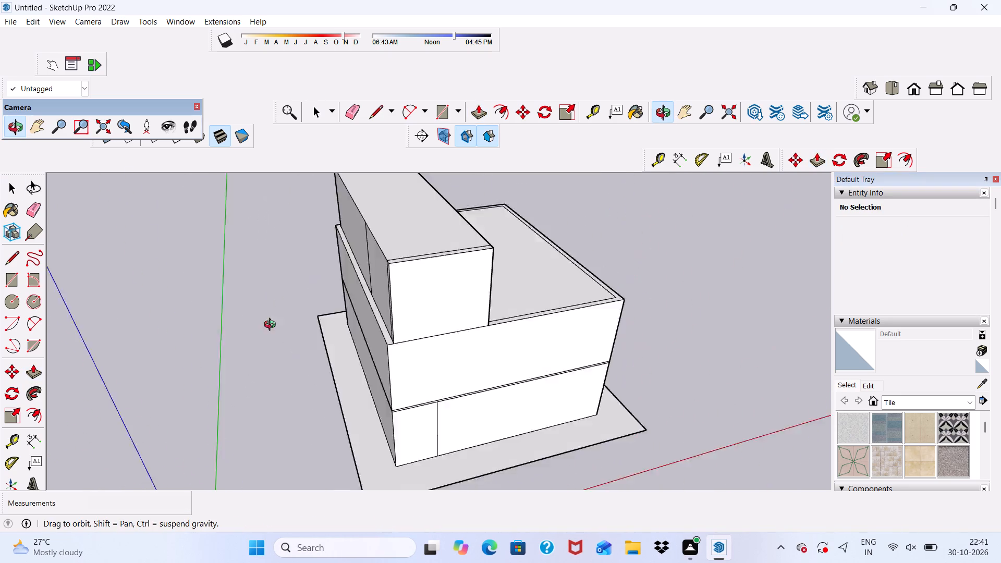
middle_drag(272, 326, 34, 292)
scroll(591, 289, up, 4)
scroll(564, 286, down, 1)
middle_drag(564, 288, 485, 320)
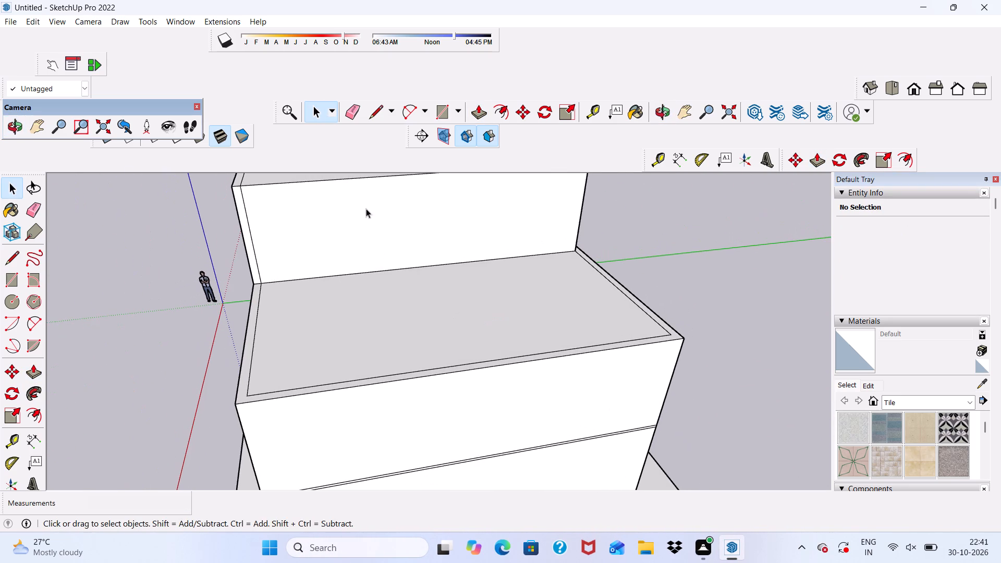
click(373, 116)
scroll(631, 228, up, 5)
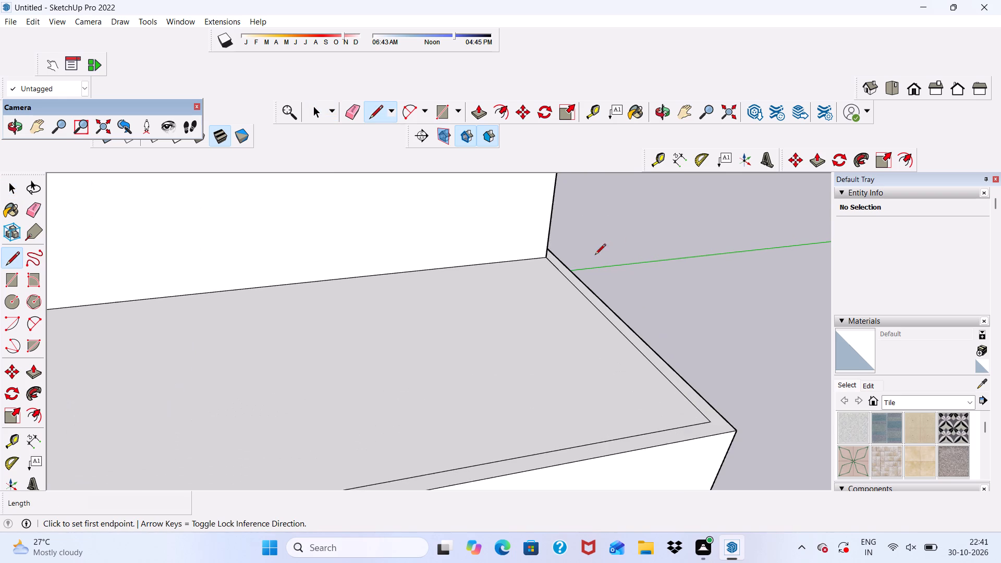
scroll(572, 254, up, 9)
click(513, 264)
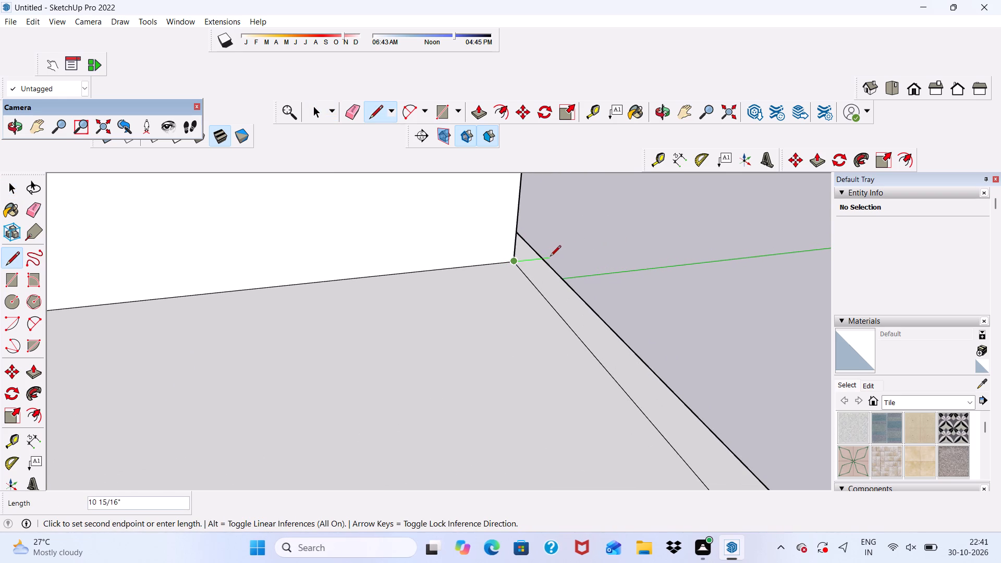
click(545, 264)
scroll(552, 262, down, 15)
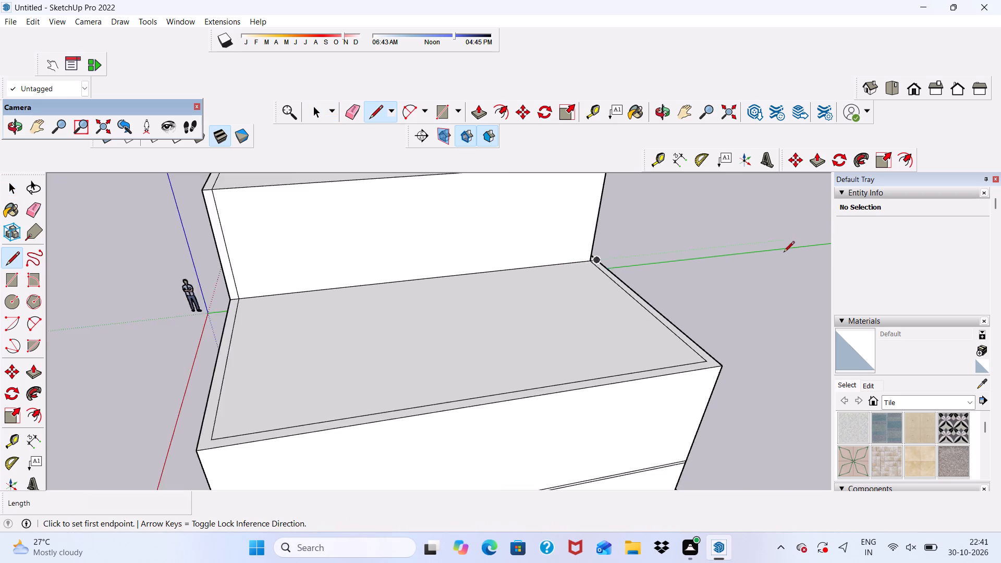
scroll(784, 253, down, 3)
scroll(469, 307, up, 12)
scroll(408, 278, down, 1)
key(space)
Push/Pull the long border strip beside the block up 10', level with the block's top.
scroll(402, 284, down, 6)
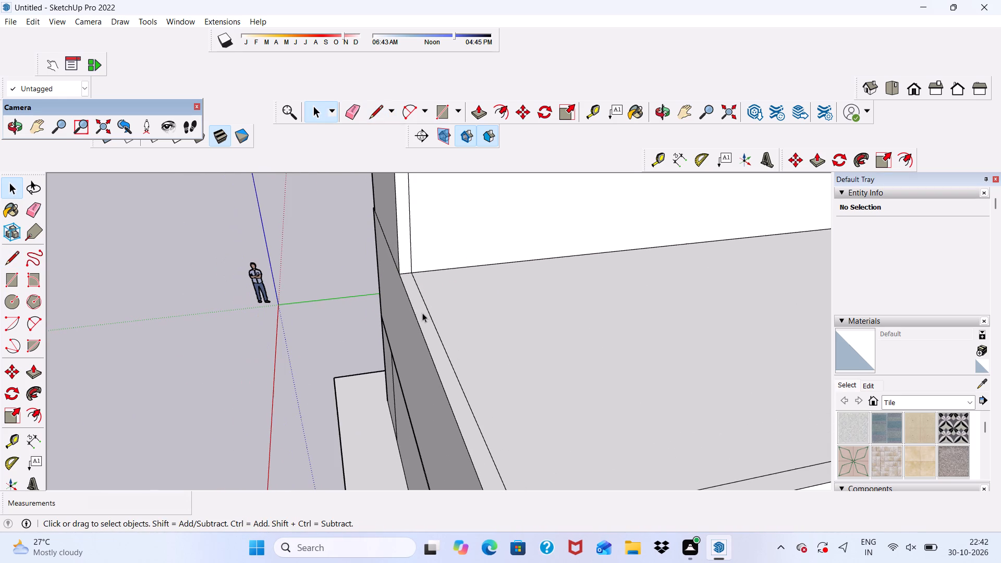
scroll(395, 310, down, 9)
middle_drag(393, 322, 721, 335)
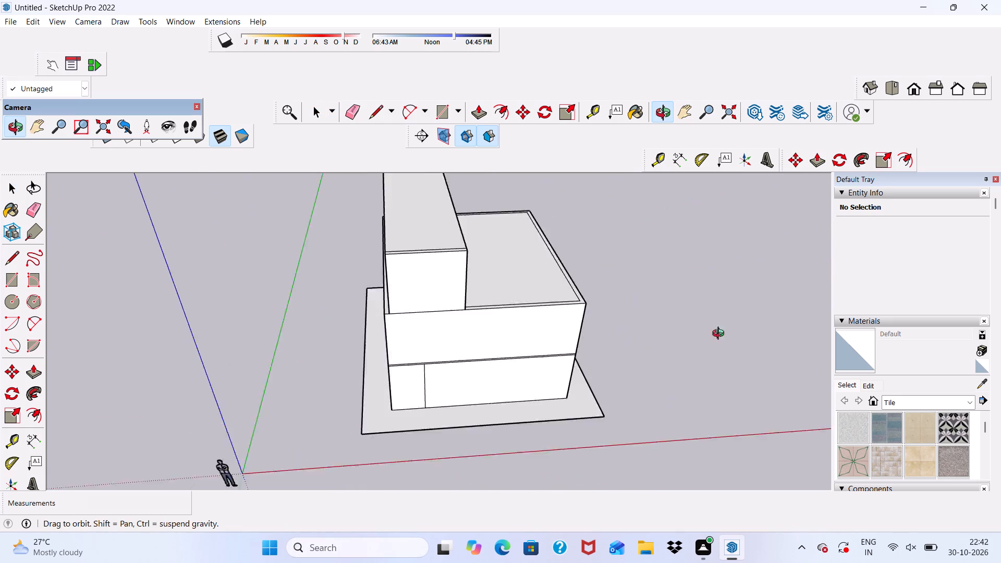
middle_drag(721, 335, 813, 323)
scroll(393, 332, up, 14)
click(449, 304)
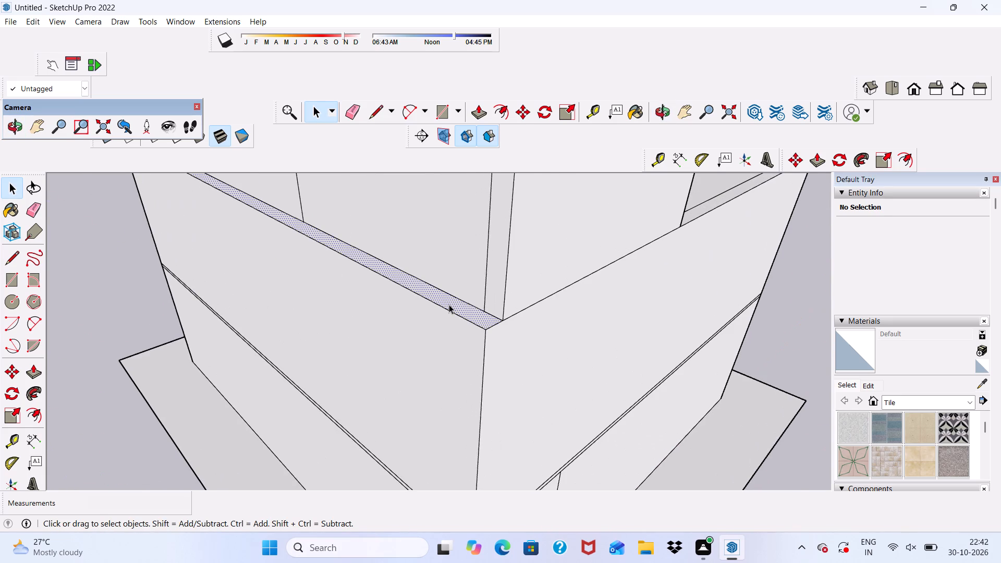
click(481, 108)
click(449, 301)
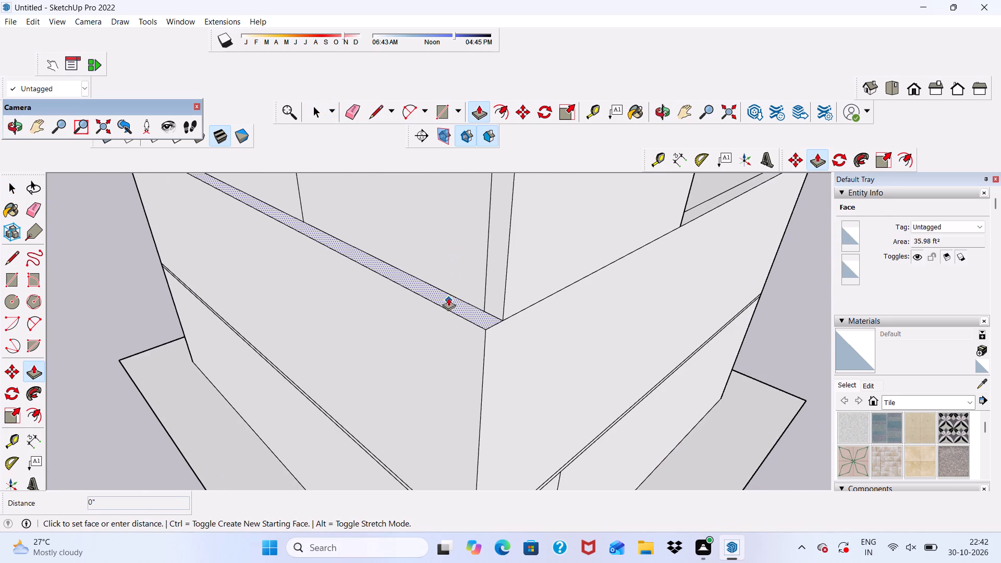
scroll(423, 207, down, 16)
scroll(455, 200, up, 4)
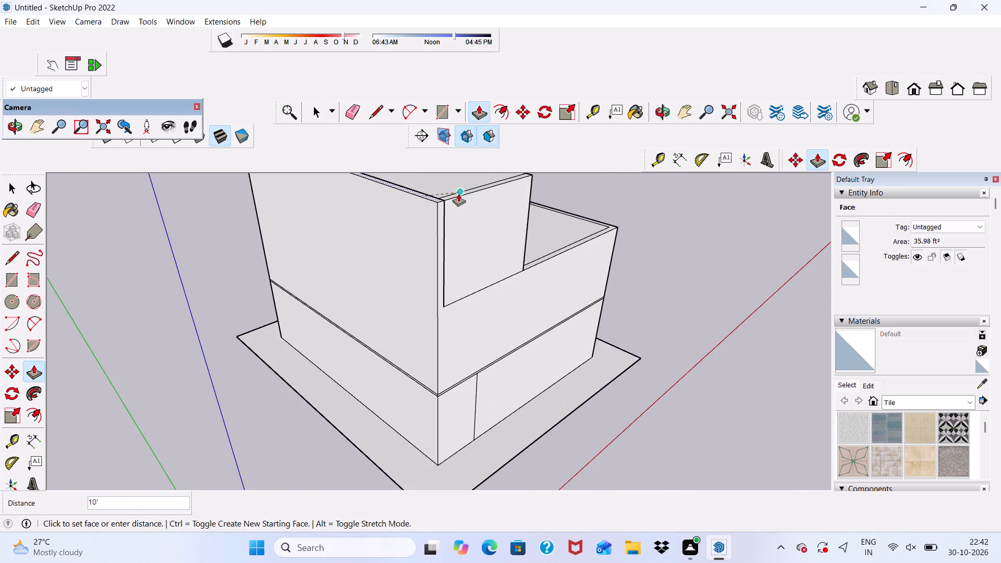
click(458, 198)
scroll(462, 247, down, 5)
middle_drag(471, 303, 318, 348)
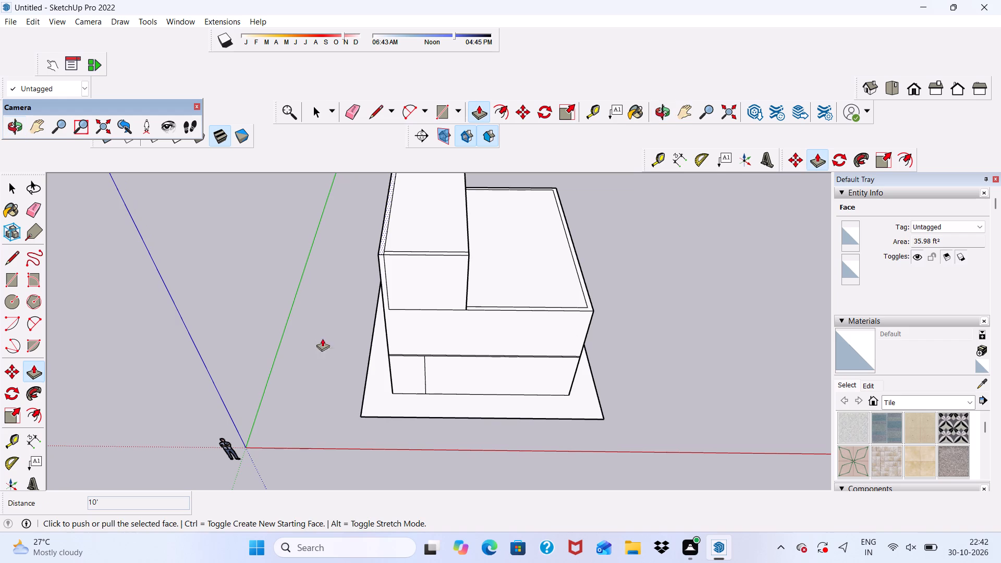
click(322, 194)
key(space)
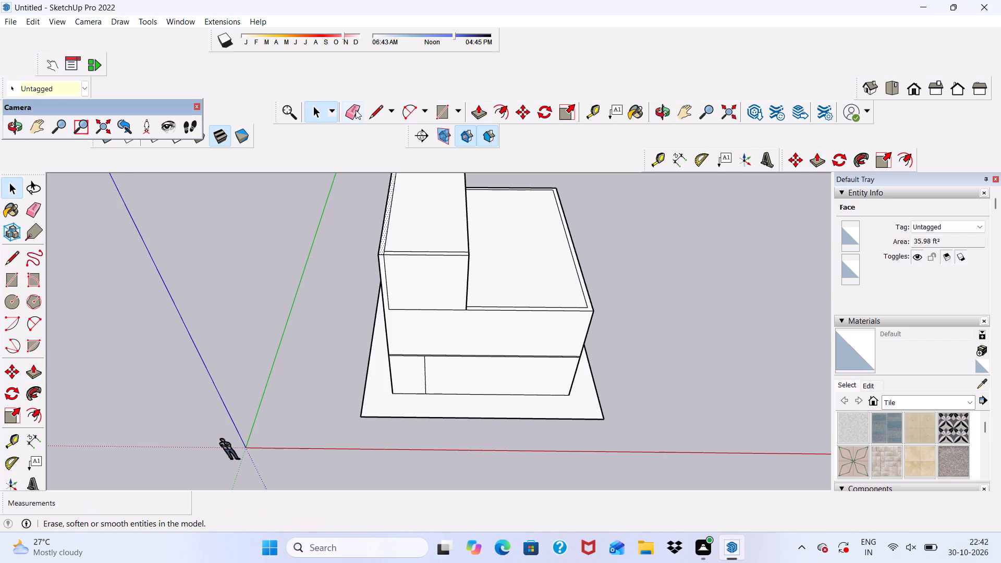
Erase the leftover border edges along the side and front of the upper block's top face.
click(356, 110)
scroll(422, 248, up, 5)
key(space)
click(280, 260)
scroll(367, 239, up, 2)
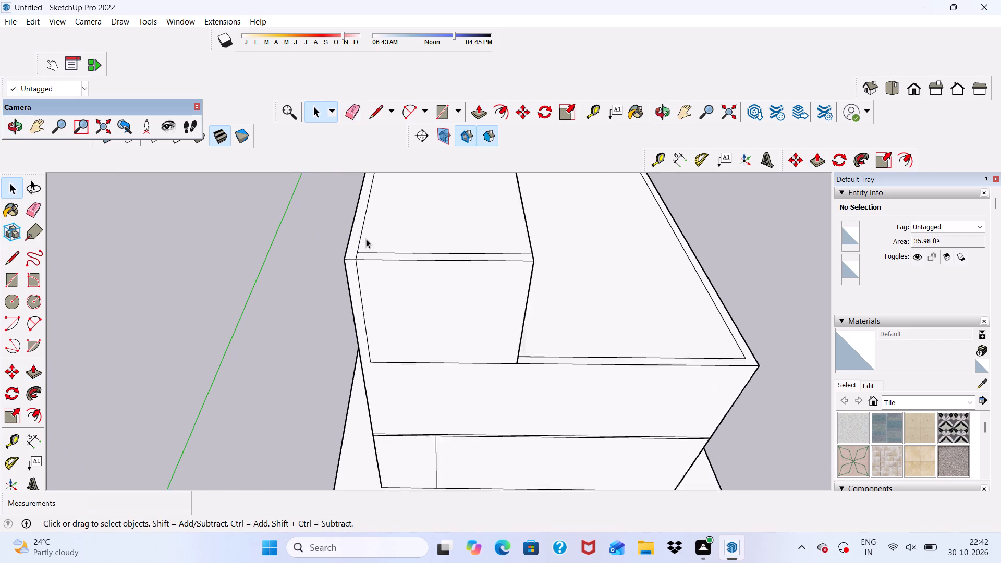
scroll(366, 239, up, 1)
click(350, 113)
scroll(380, 222, up, 3)
drag(352, 232, 363, 270)
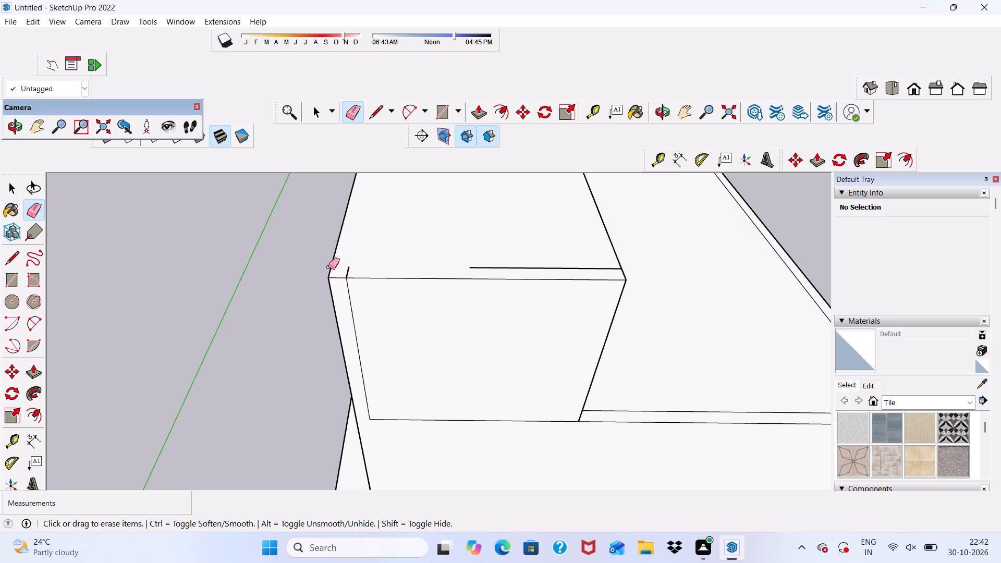
scroll(316, 273, up, 2)
drag(366, 273, 387, 276)
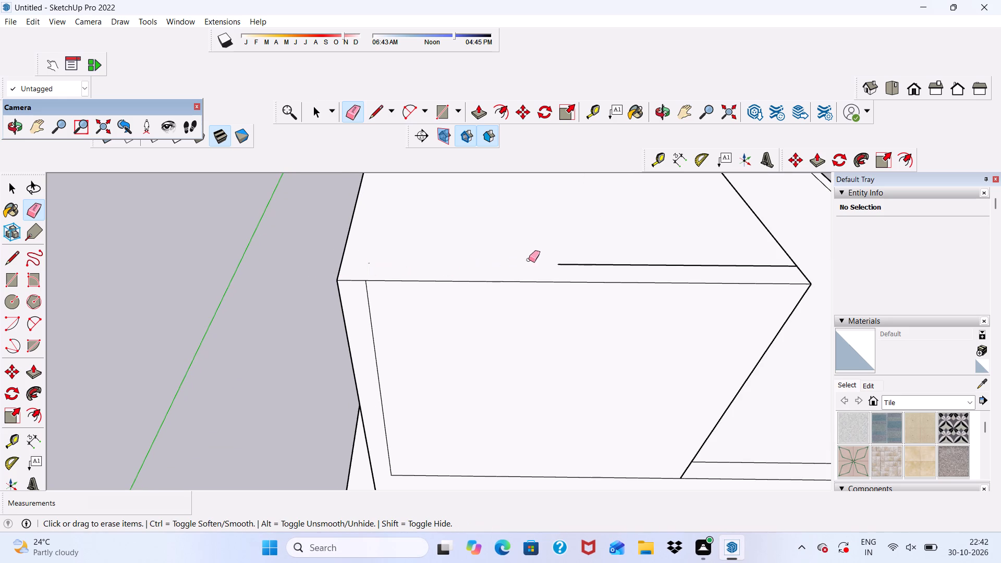
drag(554, 260, 569, 273)
scroll(548, 275, down, 1)
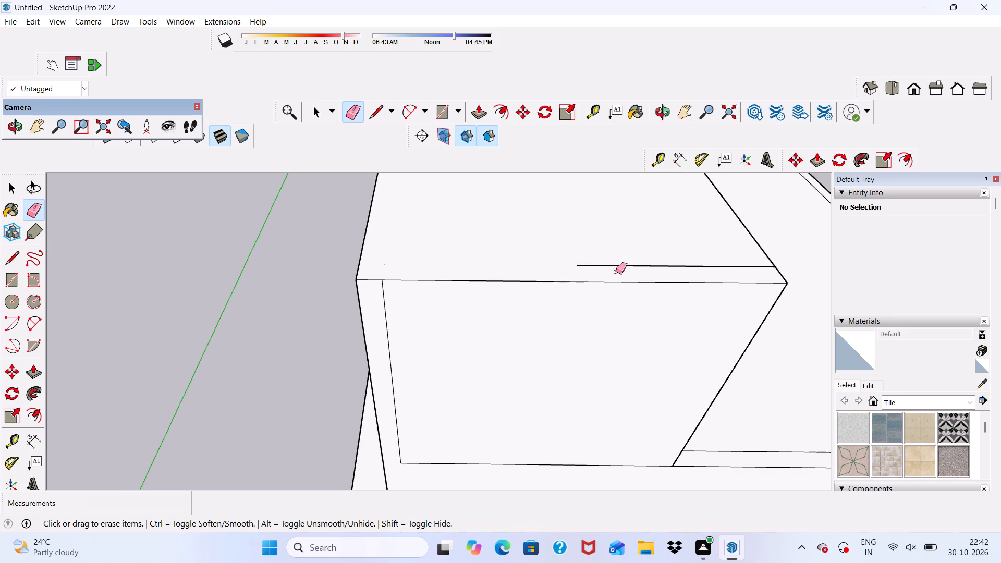
drag(616, 270, 624, 263)
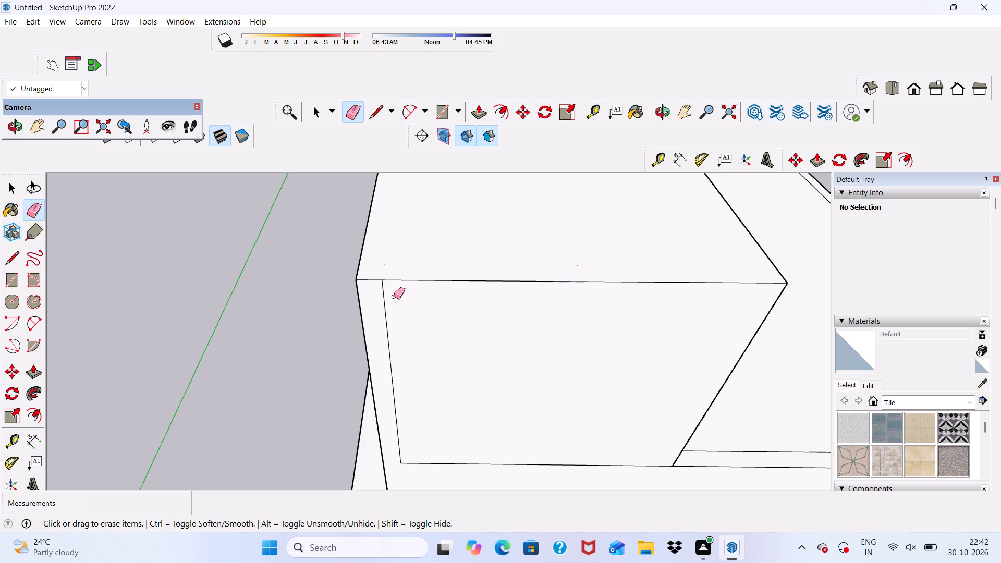
Examine the building's front elevation, including the upper block and the storeys below it.
scroll(401, 298, down, 5)
middle_drag(448, 316, 434, 186)
scroll(439, 263, down, 5)
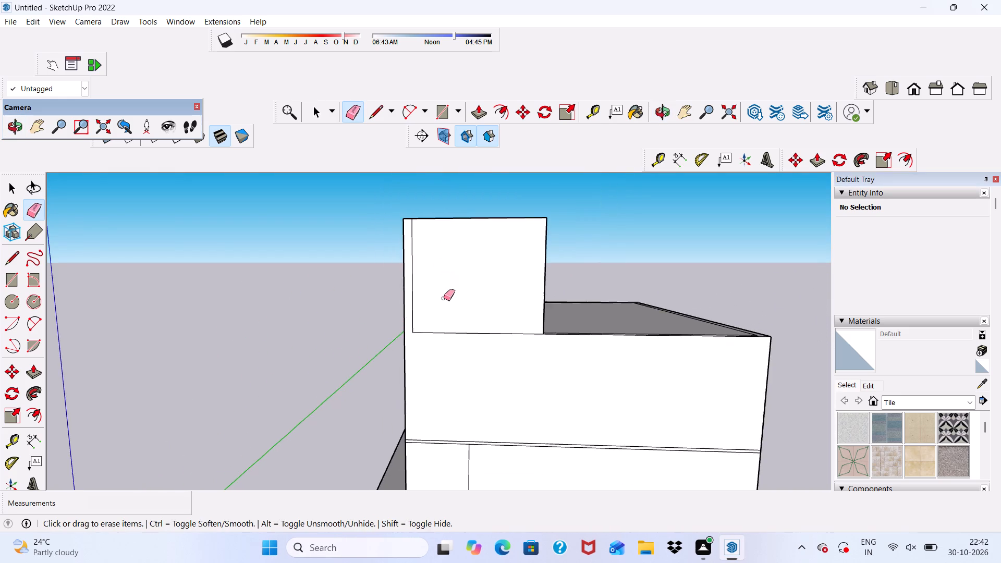
middle_drag(446, 302, 462, 276)
scroll(474, 255, up, 1)
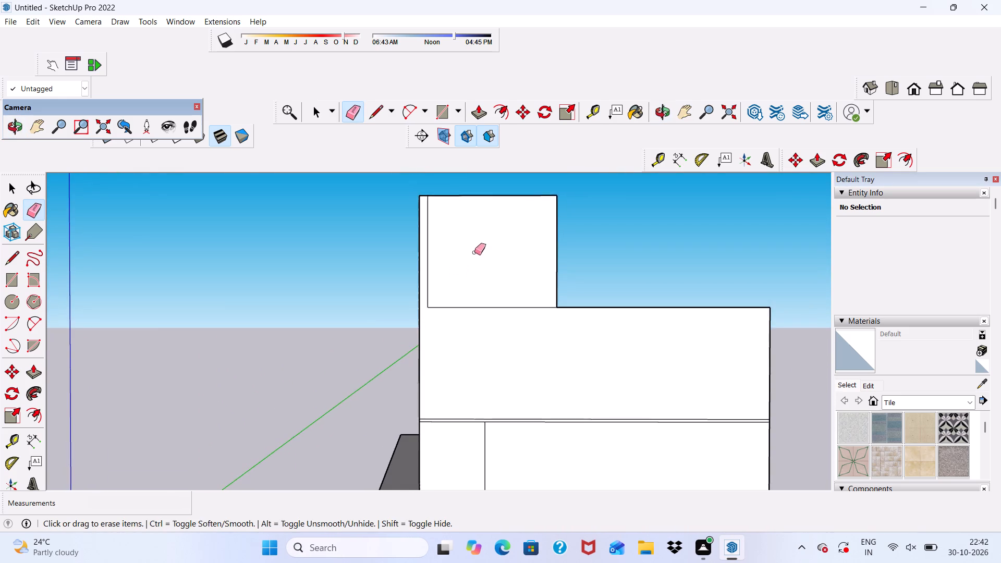
scroll(466, 242, down, 6)
scroll(495, 328, up, 2)
drag(497, 335, 491, 352)
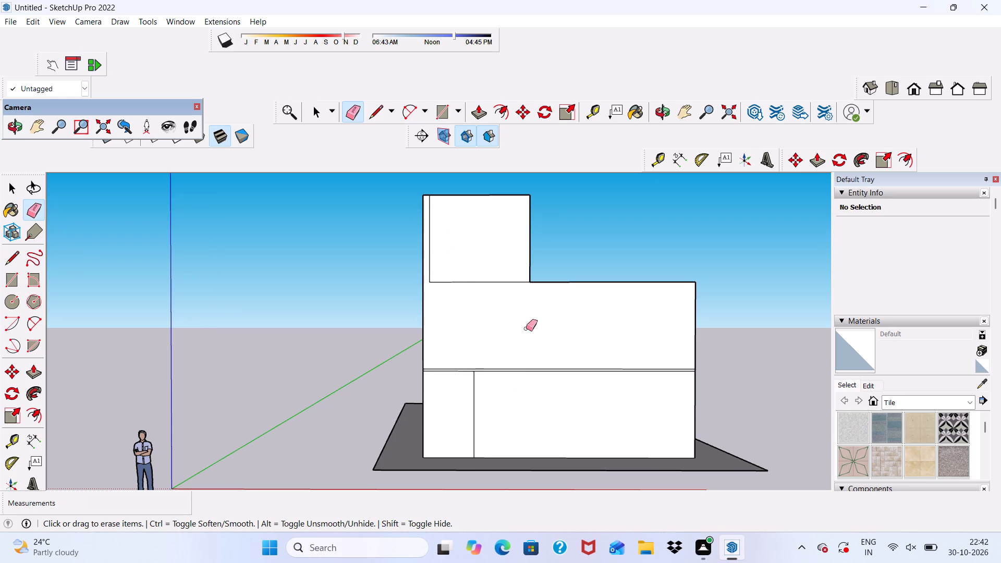
scroll(559, 358, down, 4)
middle_drag(590, 359, 543, 359)
key(space)
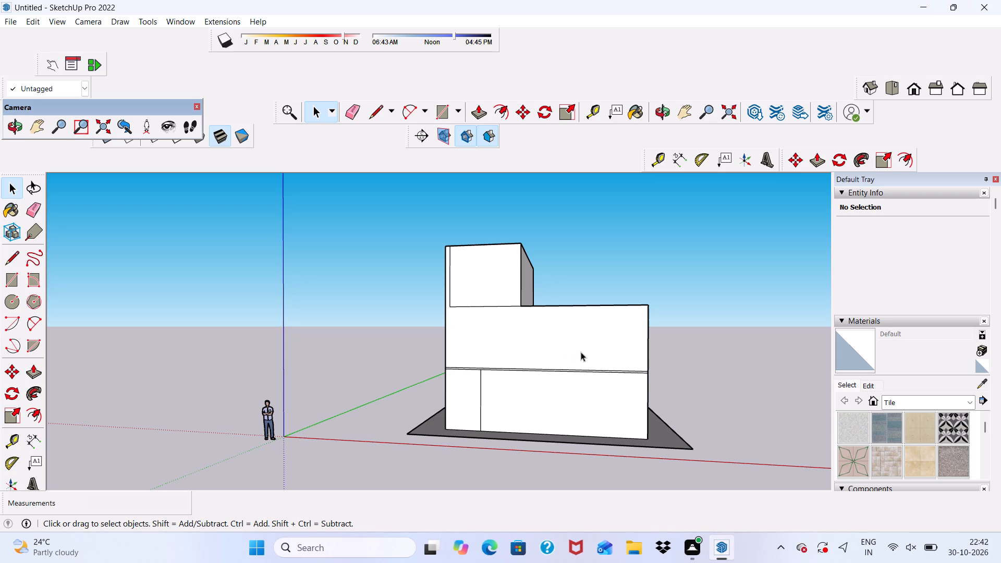
scroll(585, 351, up, 3)
middle_drag(595, 361, 641, 373)
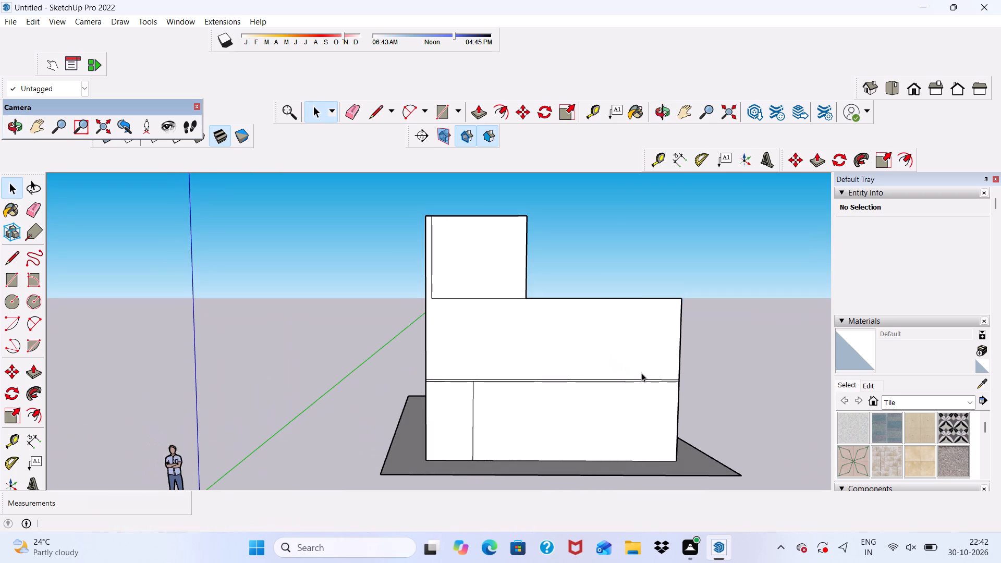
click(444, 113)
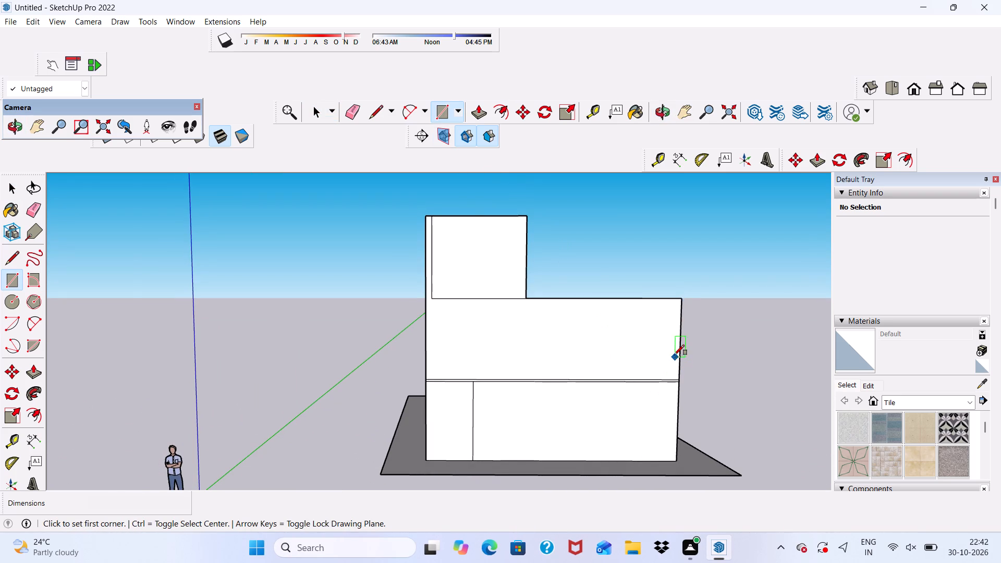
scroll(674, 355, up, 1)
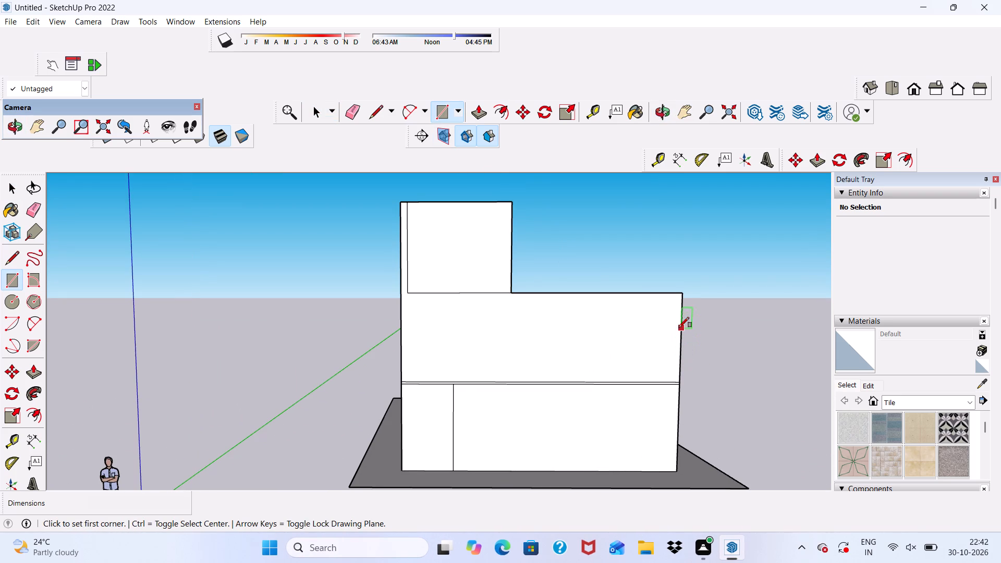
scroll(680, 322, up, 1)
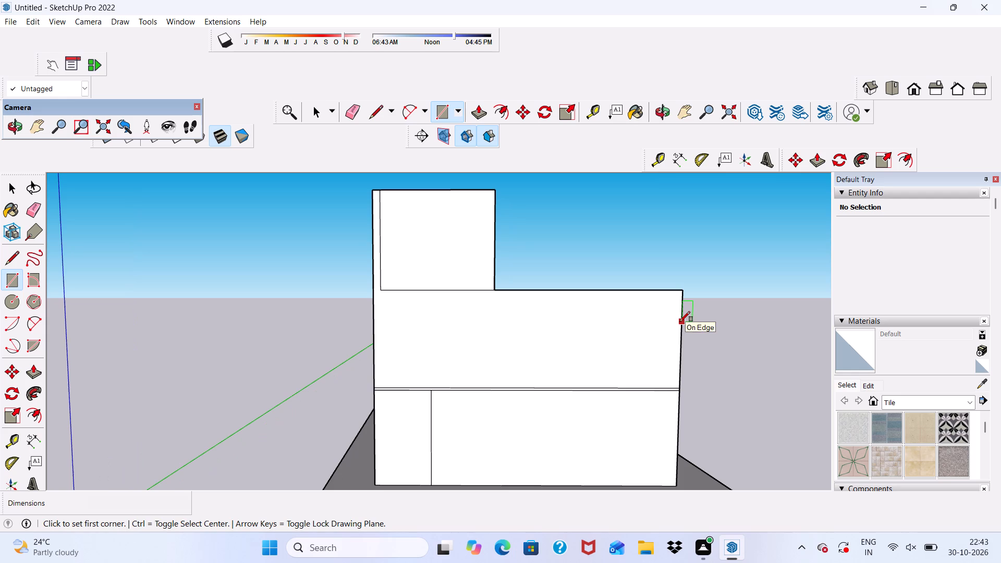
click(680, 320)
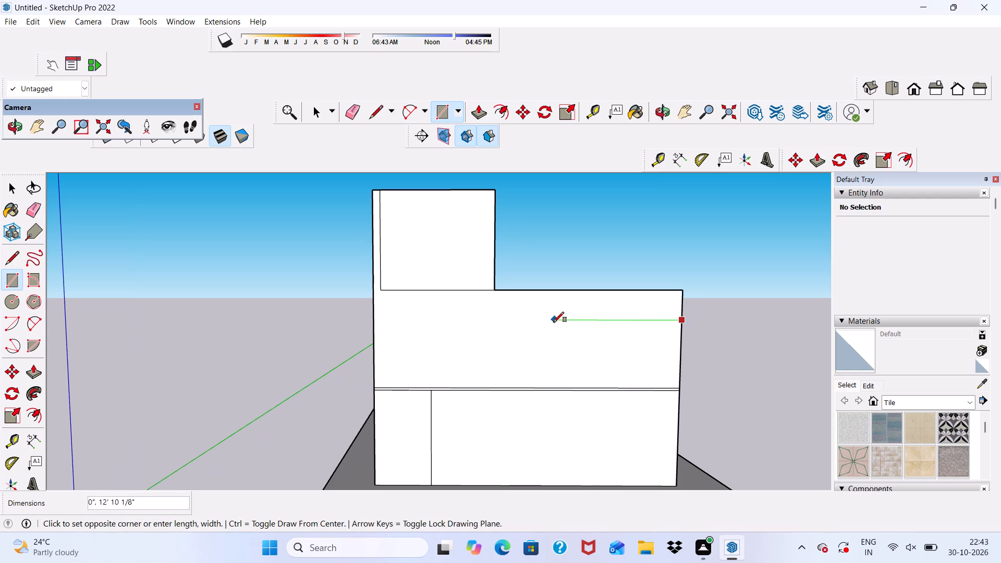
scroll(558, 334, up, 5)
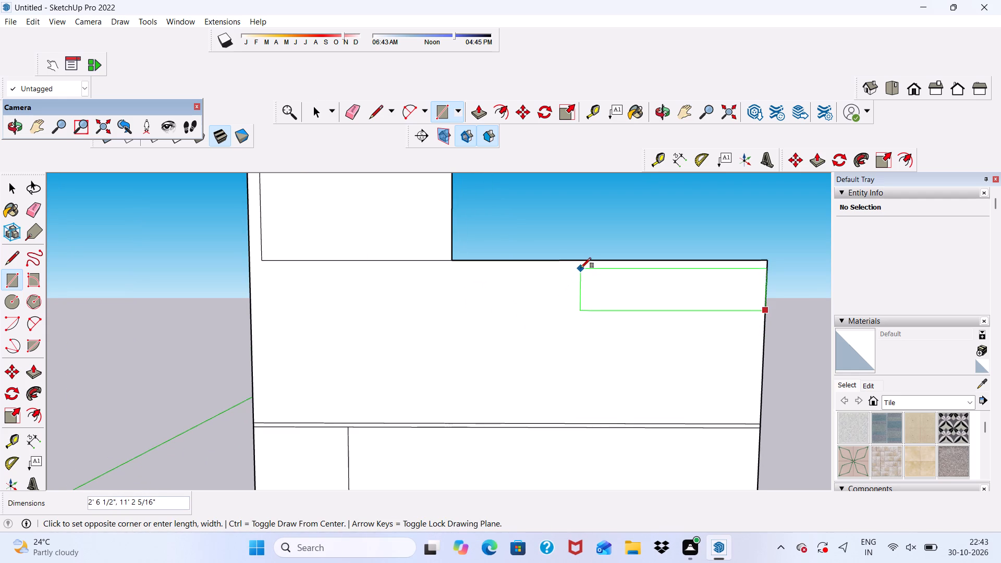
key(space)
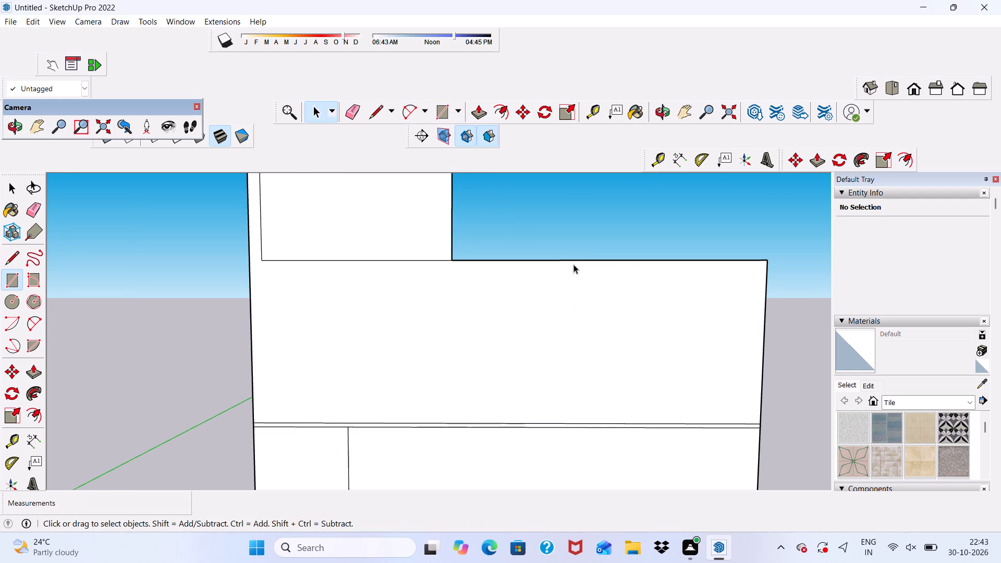
Draw a rectangle about 10' 9" by 2' 3" on the second-storey front wall, from its upper outer corner away from the block.
click(438, 112)
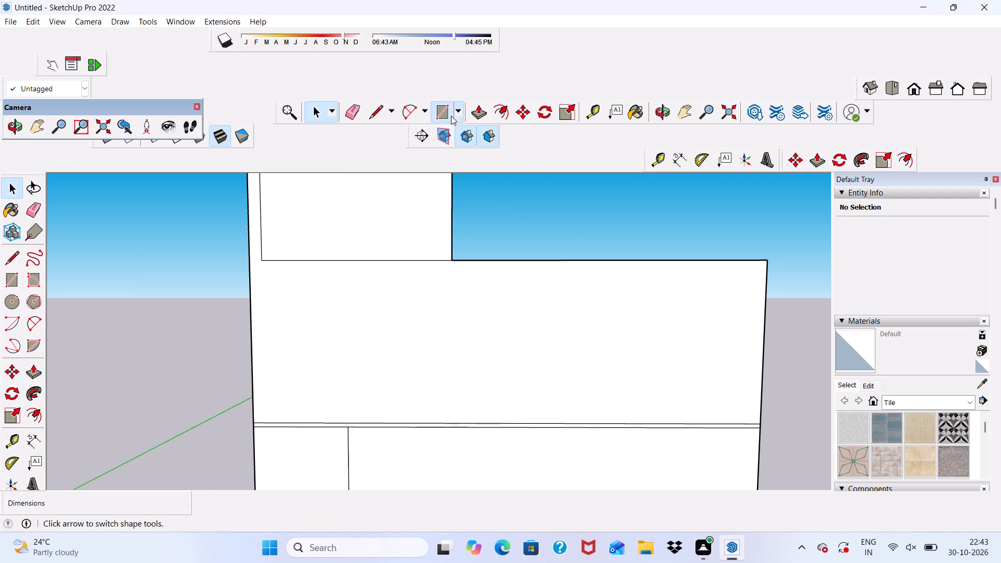
click(762, 260)
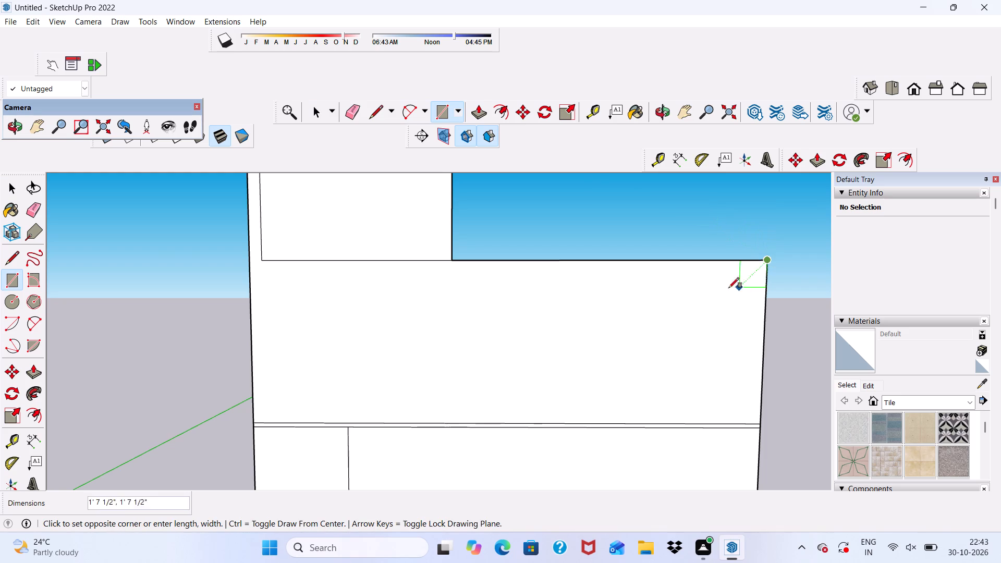
scroll(686, 296, up, 3)
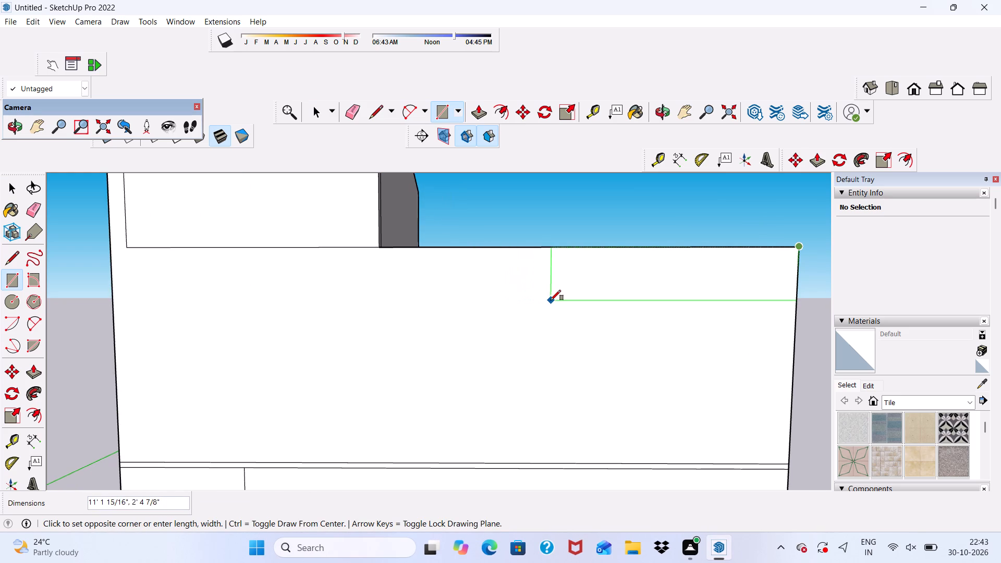
click(559, 297)
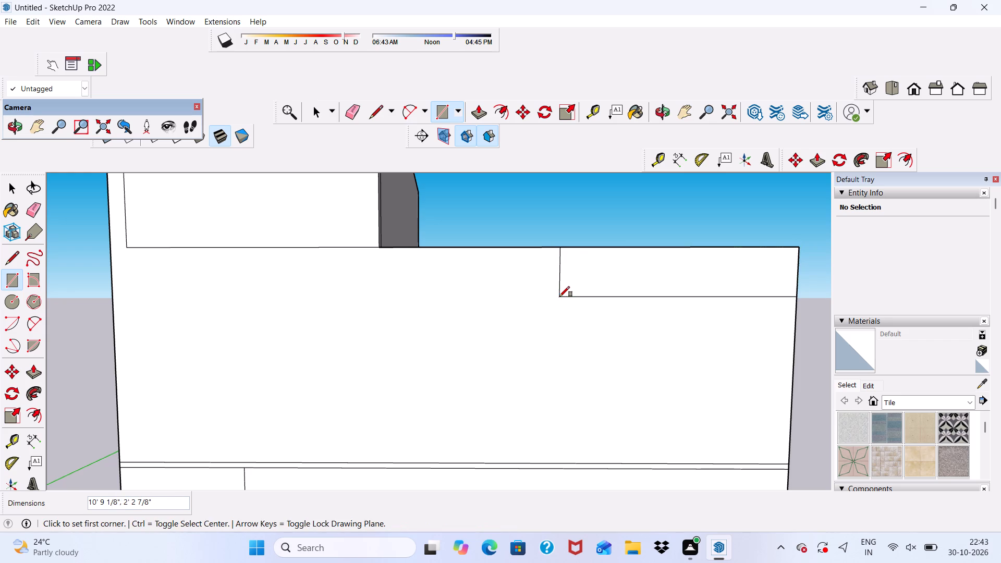
Push/Pull the new rectangle on the front wall outward 3' to form a projecting band.
scroll(541, 261, down, 6)
middle_drag(560, 312, 516, 281)
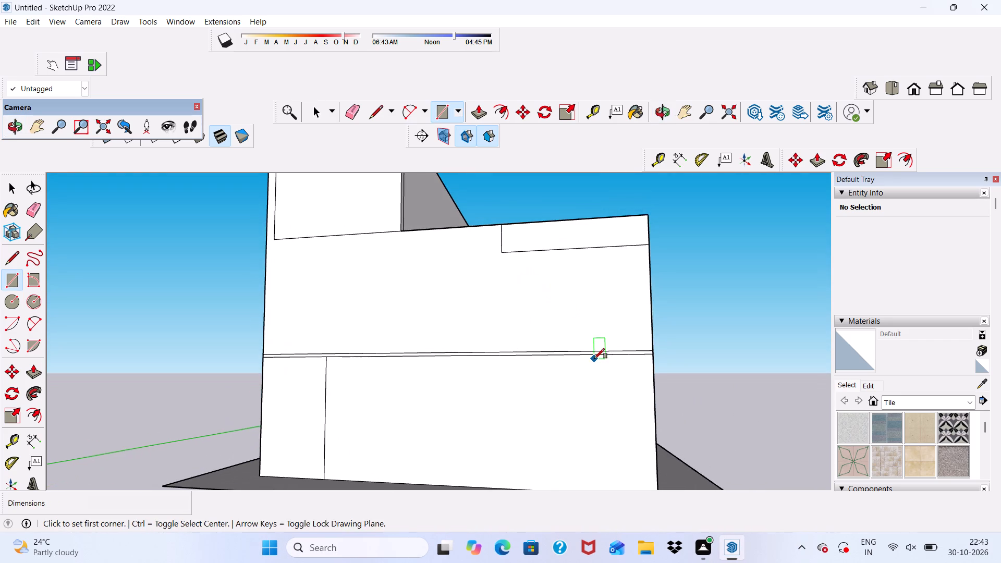
middle_drag(594, 359, 650, 370)
key(space)
click(545, 242)
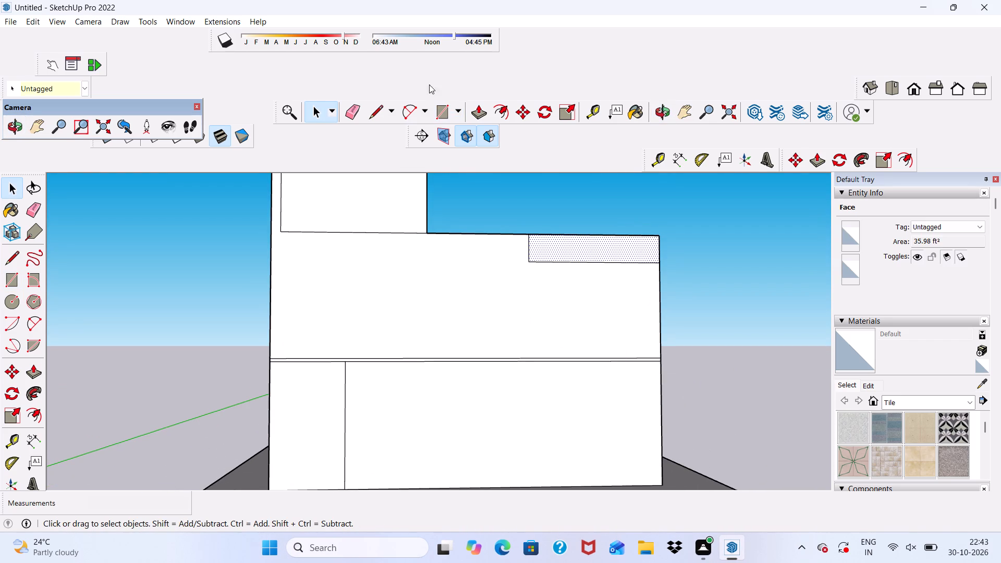
click(477, 111)
click(543, 245)
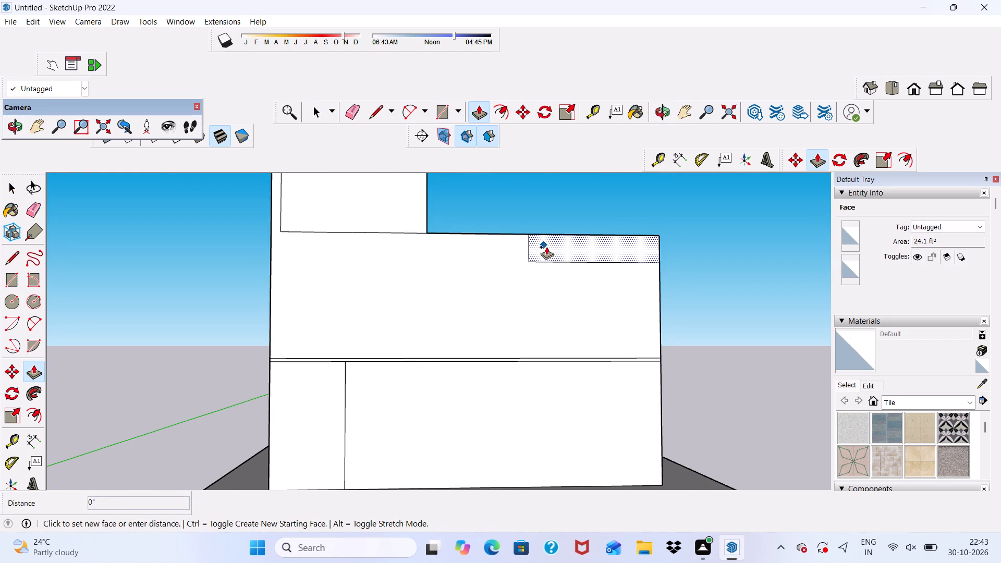
scroll(576, 262, down, 2)
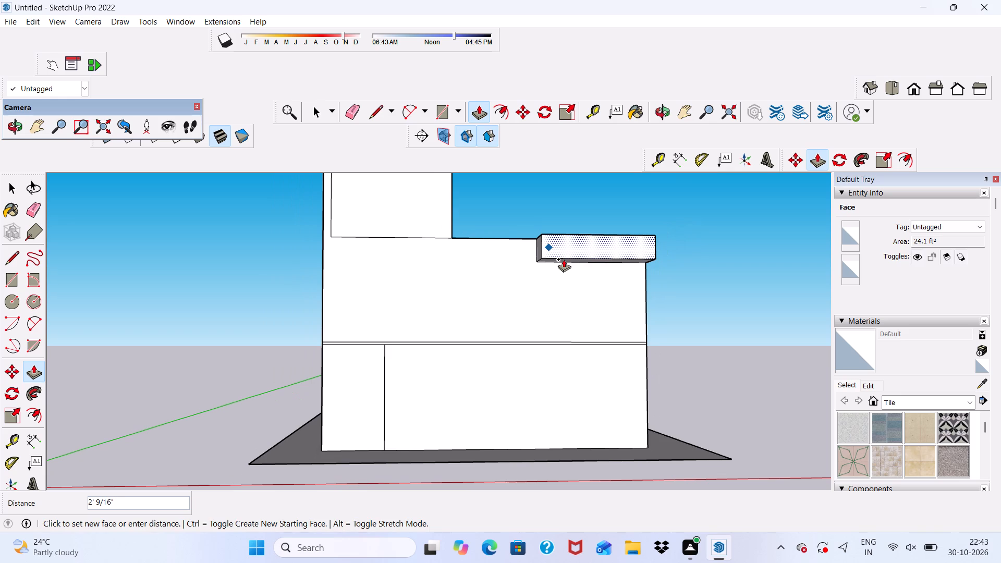
text(3')
key(Return)
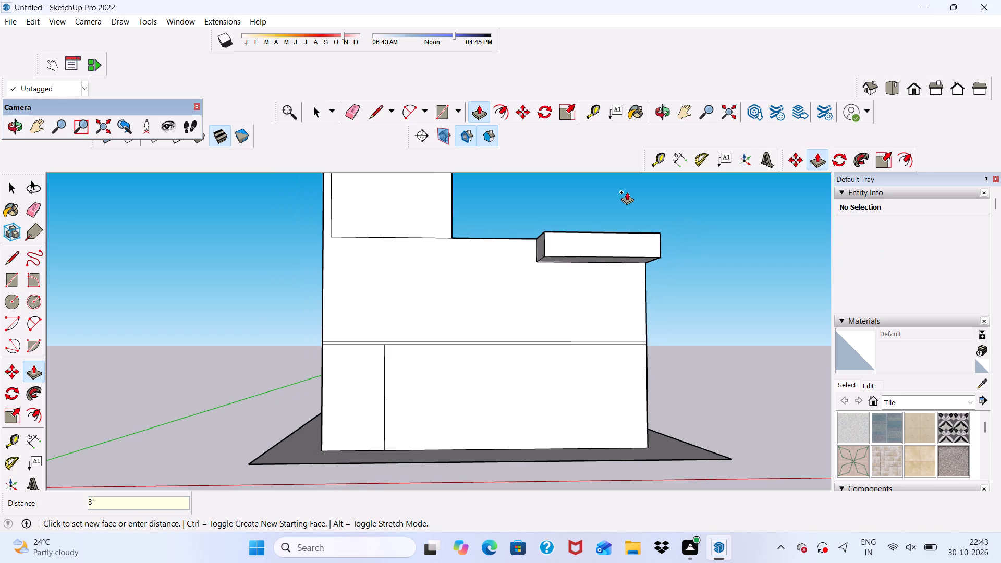
Draw a rectangle about 3' by 1' 10" on the projecting band's underside, at the building's outer corner.
scroll(627, 190, down, 4)
middle_drag(653, 259, 581, 347)
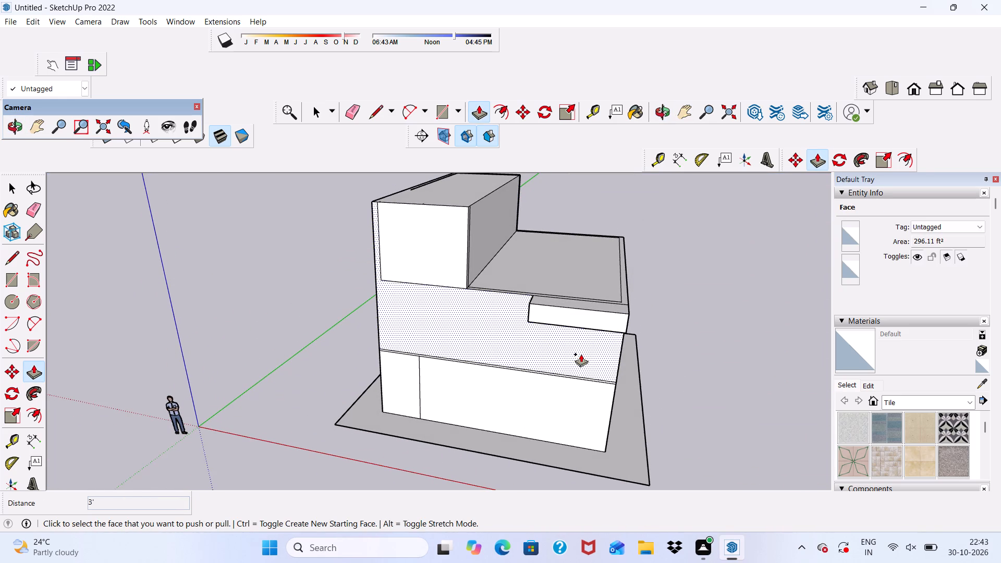
key(space)
middle_drag(584, 349, 641, 253)
scroll(641, 253, up, 5)
scroll(641, 253, down, 1)
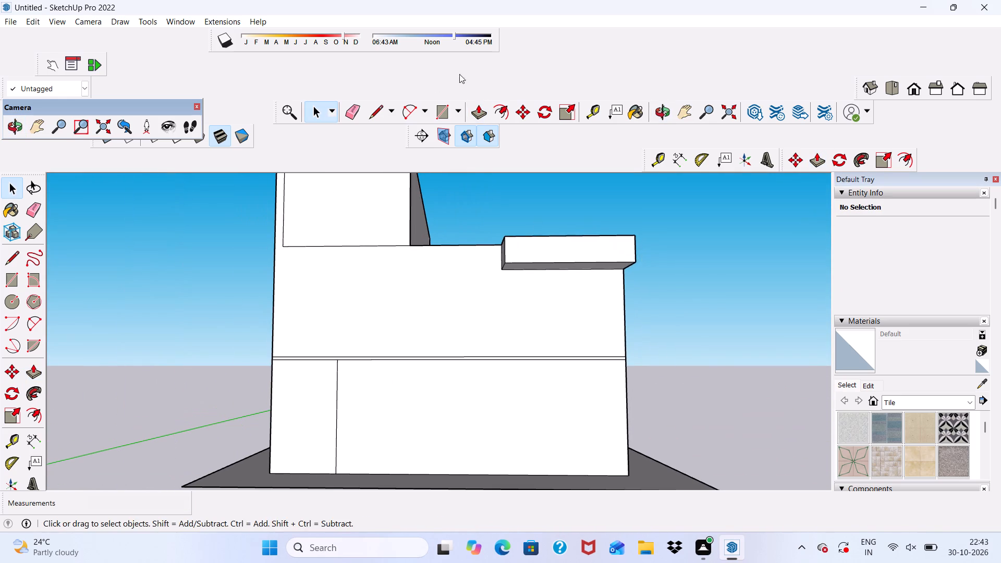
click(440, 113)
scroll(579, 284, up, 8)
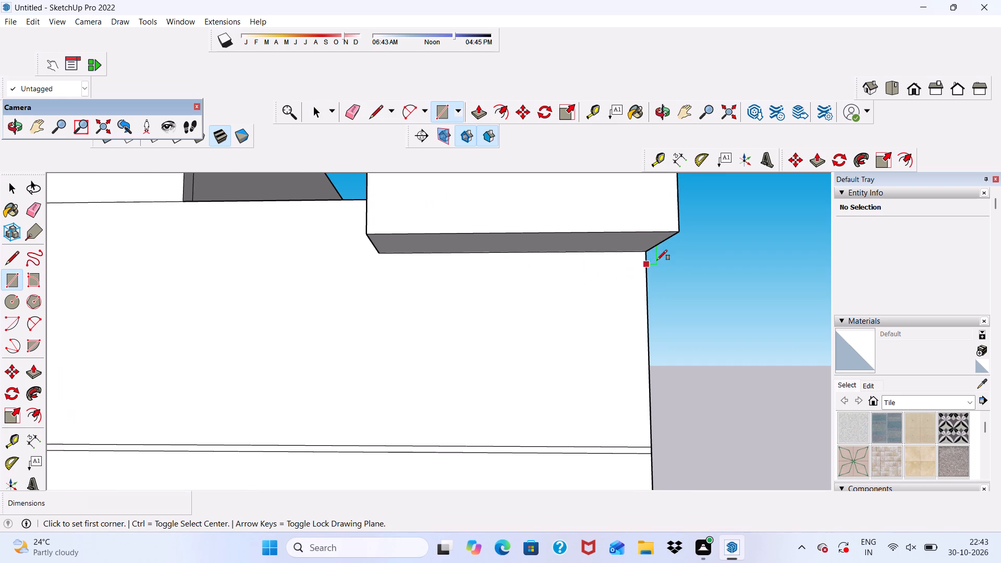
scroll(645, 254, up, 3)
click(645, 254)
scroll(609, 270, down, 4)
scroll(626, 241, up, 2)
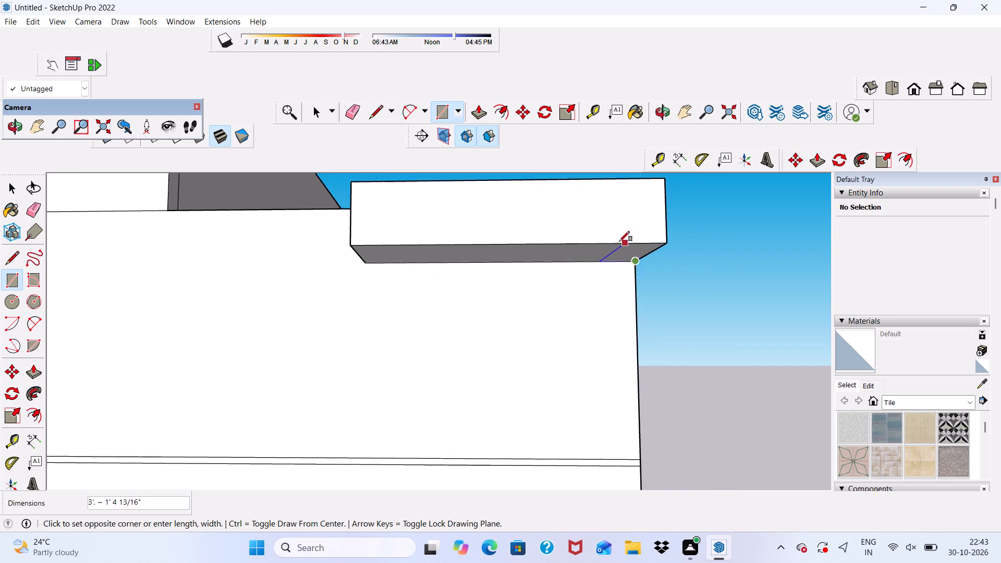
scroll(619, 241, up, 4)
click(605, 243)
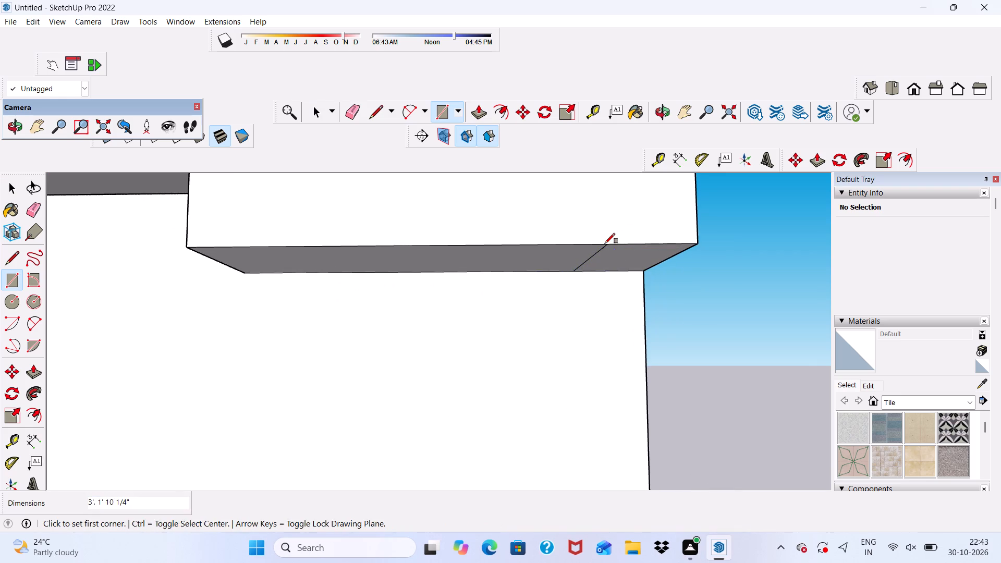
Push/Pull the underside rectangle down about 8' to the floor band between the storeys, forming a vertical fin.
key(space)
click(609, 254)
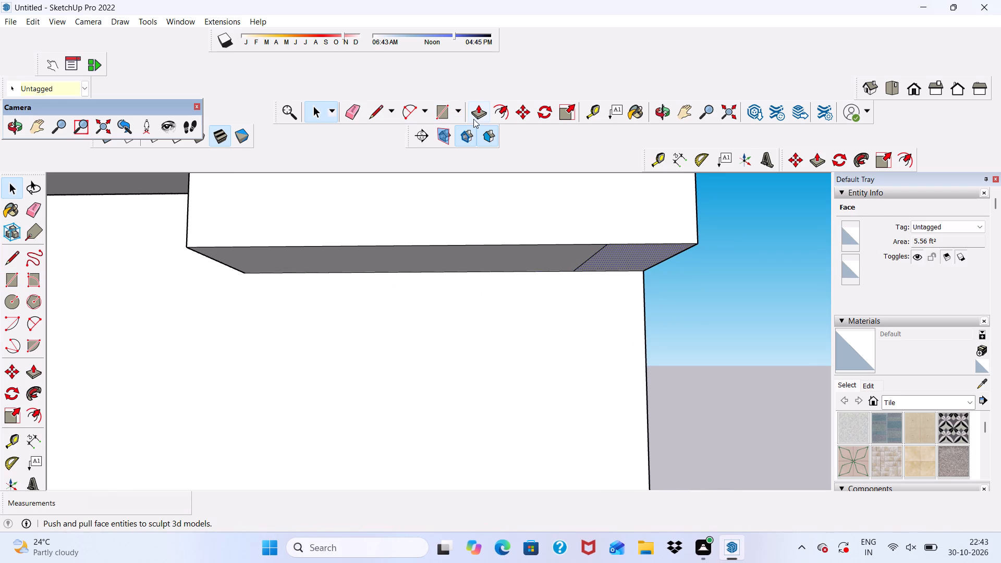
click(479, 116)
scroll(614, 267, up, 1)
click(616, 258)
scroll(624, 296, down, 3)
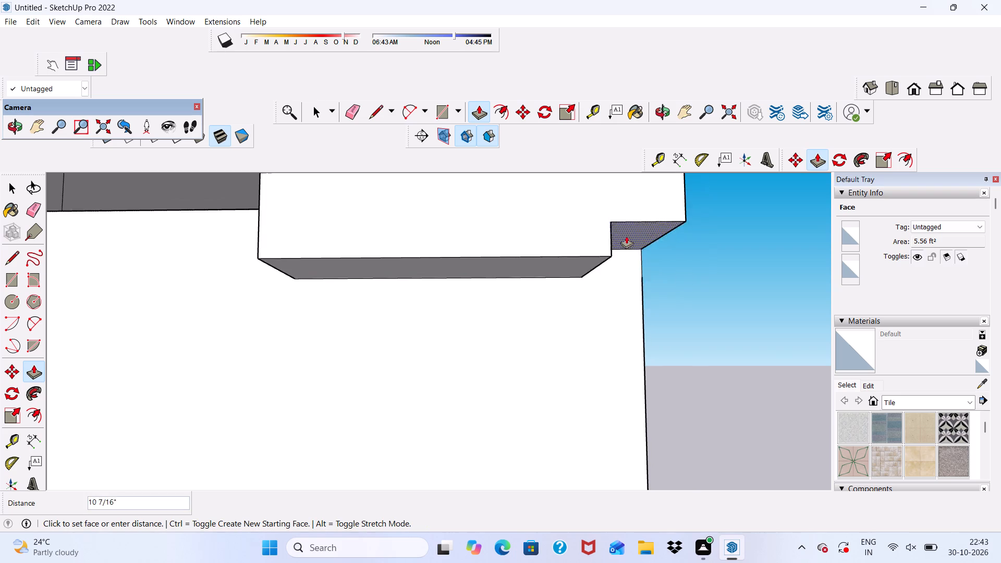
scroll(626, 236, down, 5)
scroll(633, 288, down, 3)
scroll(628, 398, up, 6)
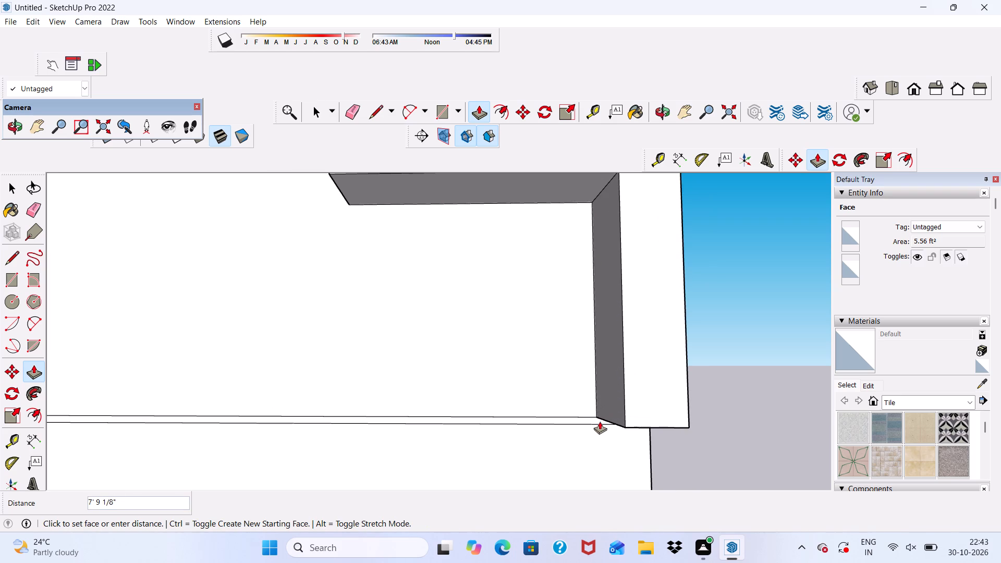
scroll(568, 413, down, 4)
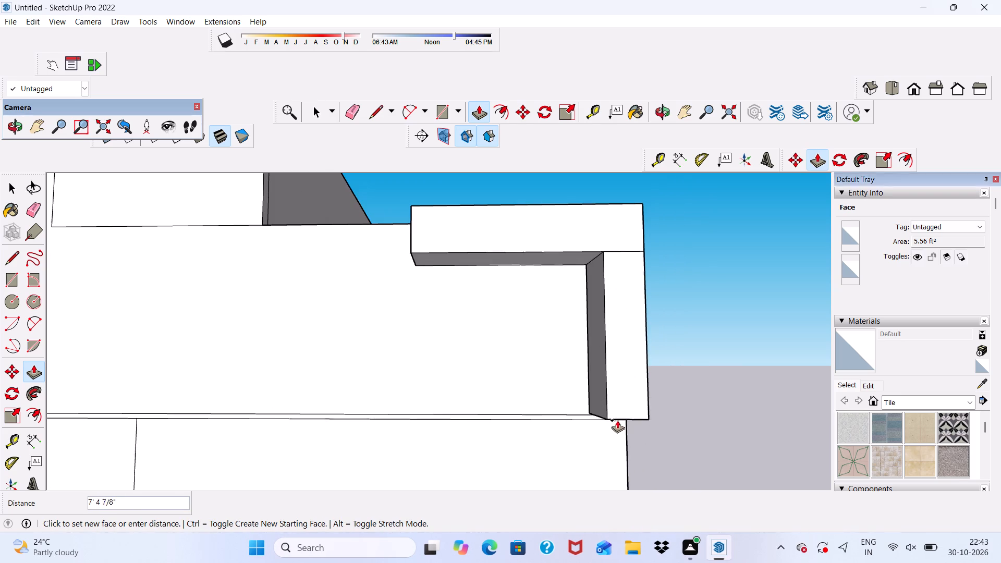
scroll(607, 427, up, 6)
drag(572, 416, 573, 409)
scroll(592, 373, down, 5)
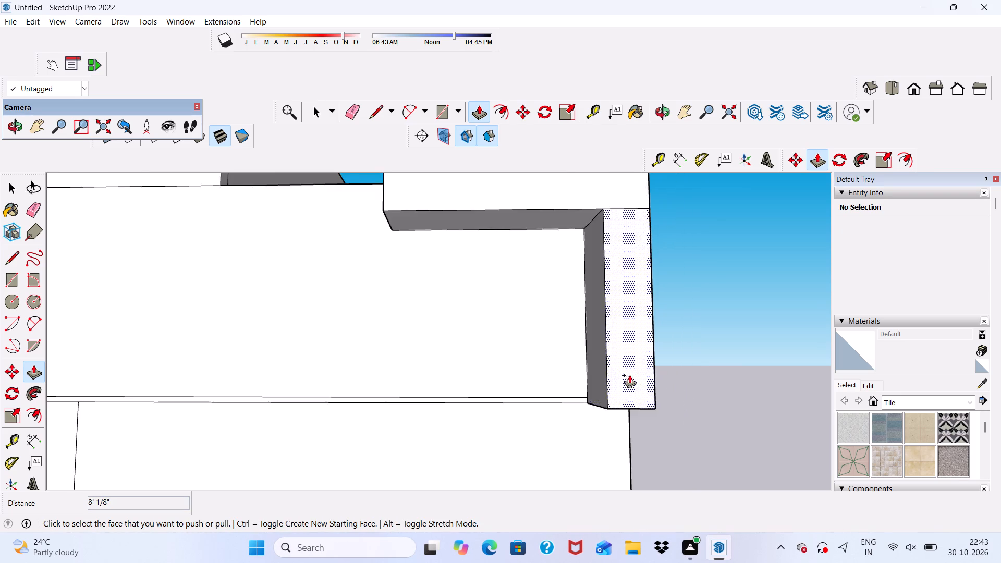
Erase the seam lines between the projecting band and the vertical fin on the front face and the outer side face.
scroll(629, 375, down, 5)
drag(348, 104, 358, 121)
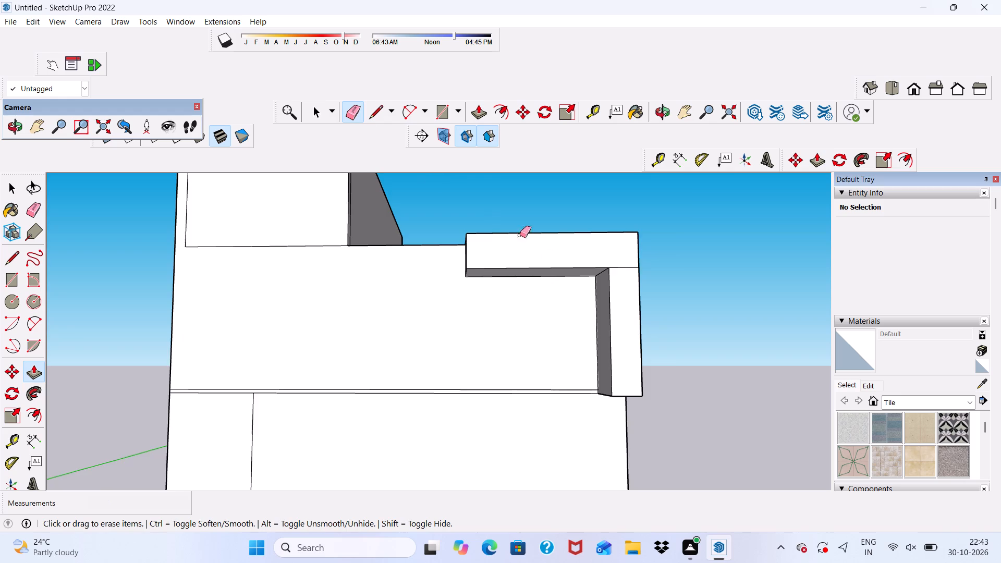
scroll(559, 280, up, 3)
drag(658, 260, 657, 274)
scroll(655, 284, down, 2)
middle_drag(652, 285, 479, 294)
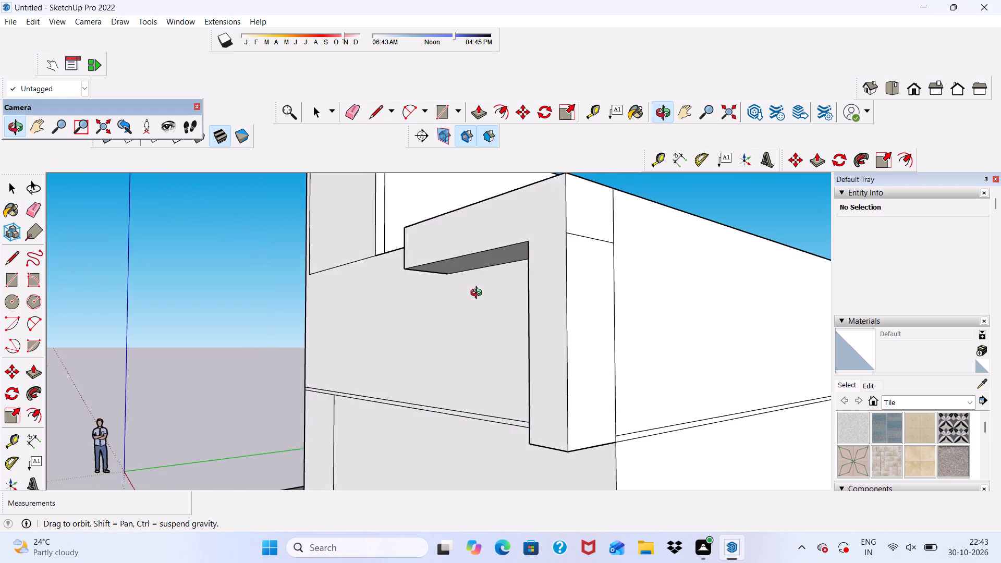
middle_drag(479, 294, 499, 300)
drag(616, 242, 618, 250)
scroll(570, 274, down, 2)
middle_drag(568, 287, 705, 261)
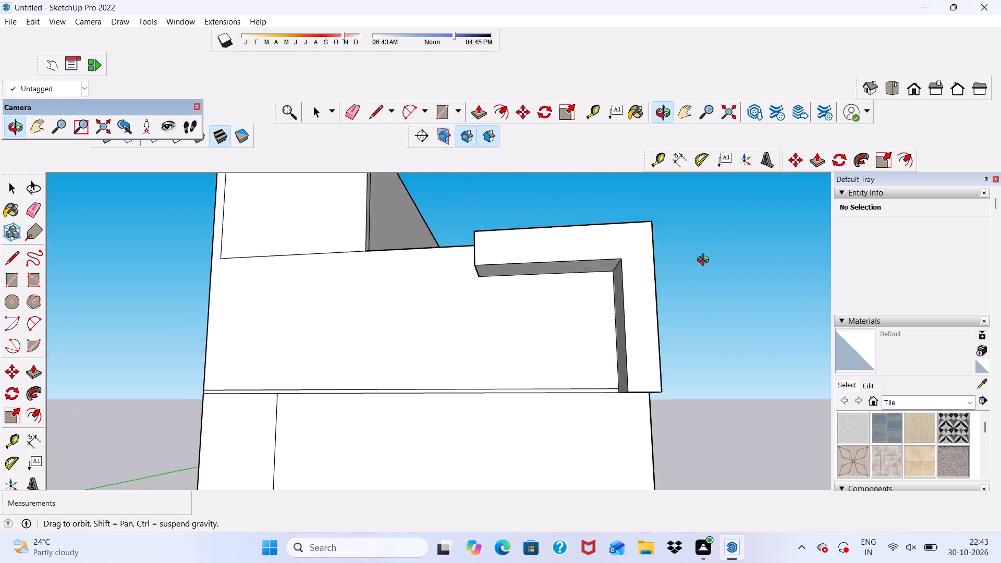
middle_drag(705, 261, 726, 293)
key(space)
Push/Pull the vertical fin's inner face slightly toward the building's outer corner to narrow the fin.
scroll(616, 338, up, 5)
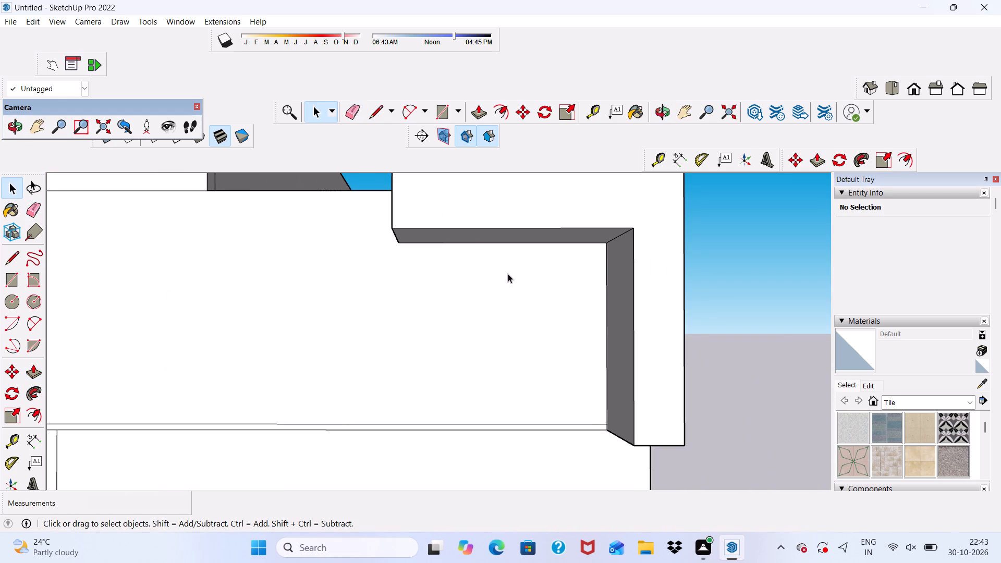
scroll(509, 283, down, 4)
middle_drag(514, 303, 527, 293)
click(519, 304)
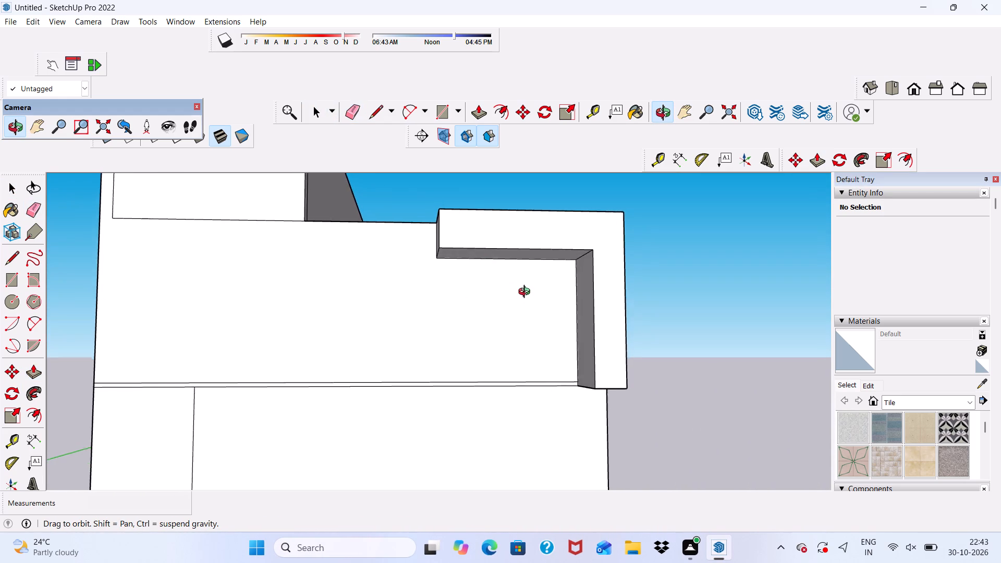
middle_drag(527, 293, 536, 303)
key(space)
scroll(611, 302, up, 5)
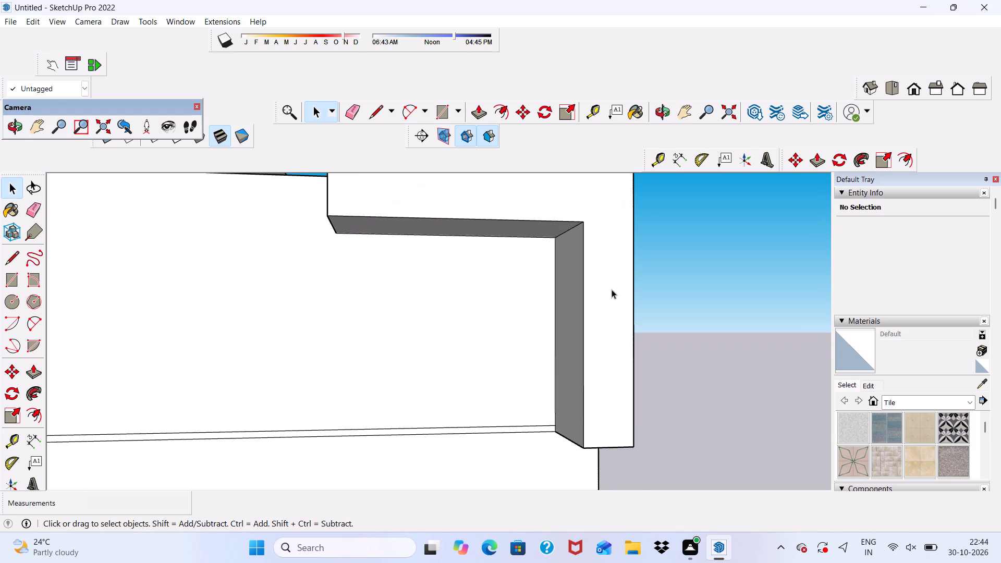
scroll(618, 289, up, 4)
click(559, 287)
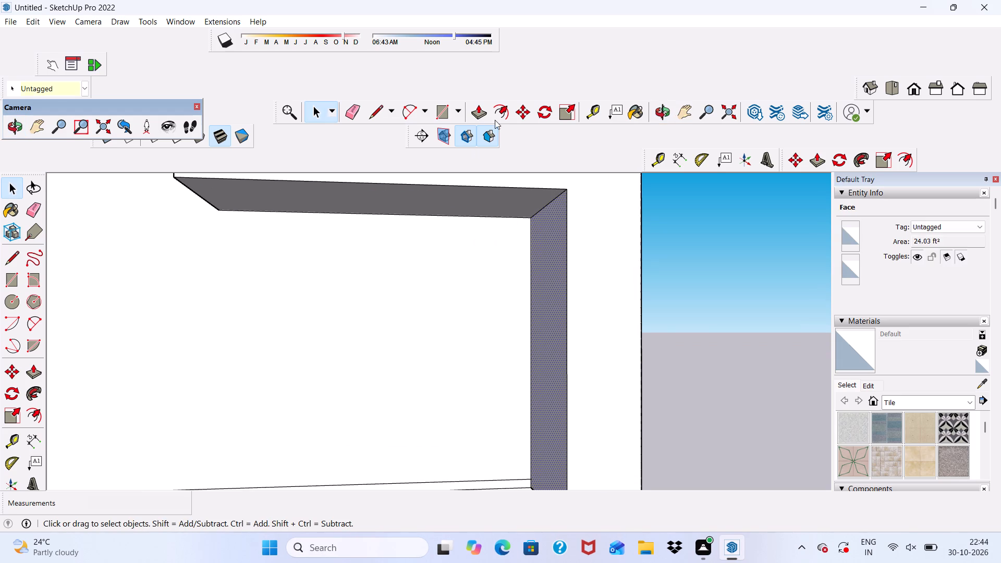
click(479, 111)
drag(543, 327, 554, 324)
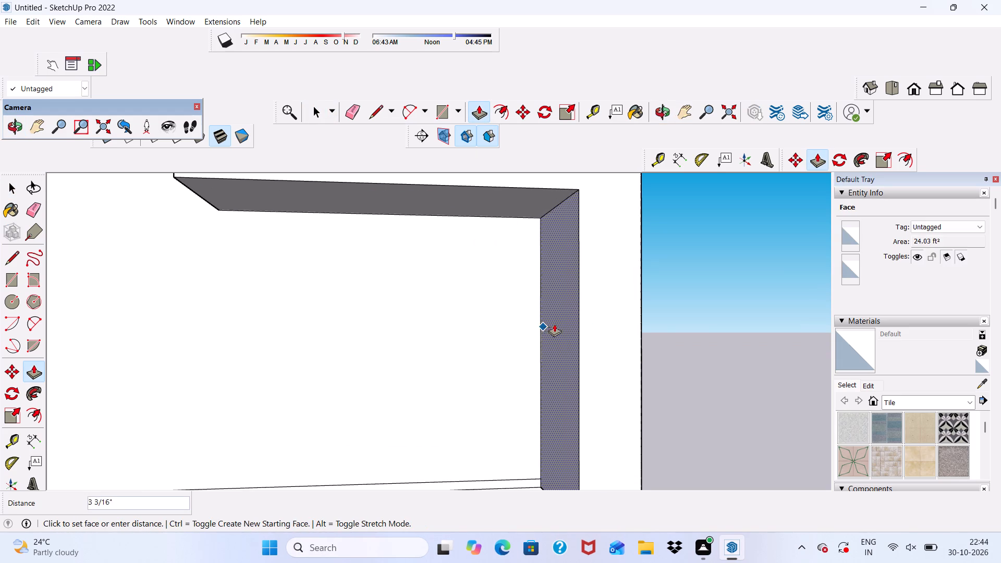
drag(554, 324, 567, 310)
scroll(546, 246, down, 9)
middle_drag(579, 299, 609, 279)
scroll(523, 283, up, 5)
click(590, 276)
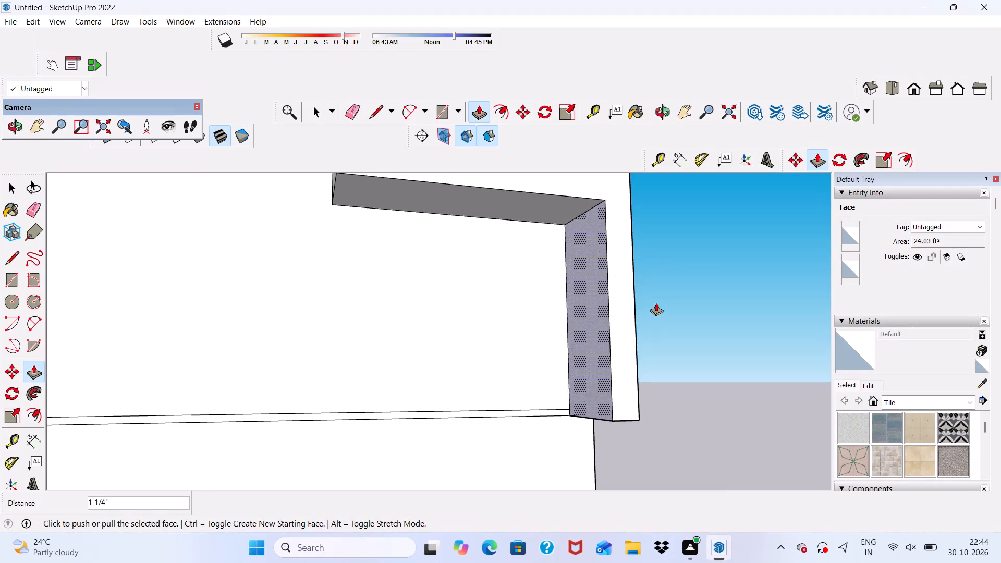
key(space)
click(700, 311)
Push/Pull the projecting band's underside up about 3 9/16", and slightly more in a second pull, to thin the band.
scroll(568, 268, down, 3)
middle_drag(493, 218, 419, 219)
scroll(447, 223, up, 3)
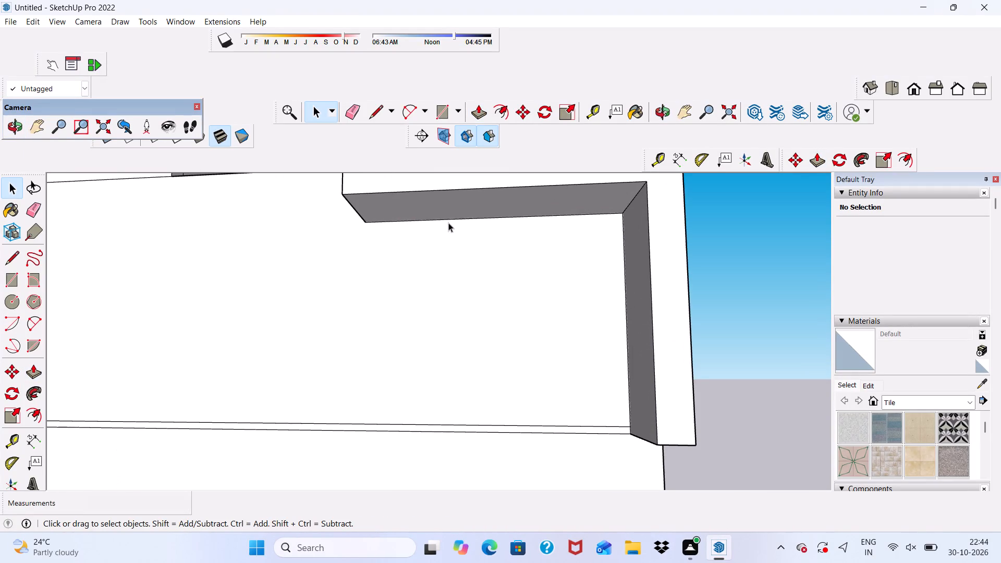
click(447, 210)
click(480, 107)
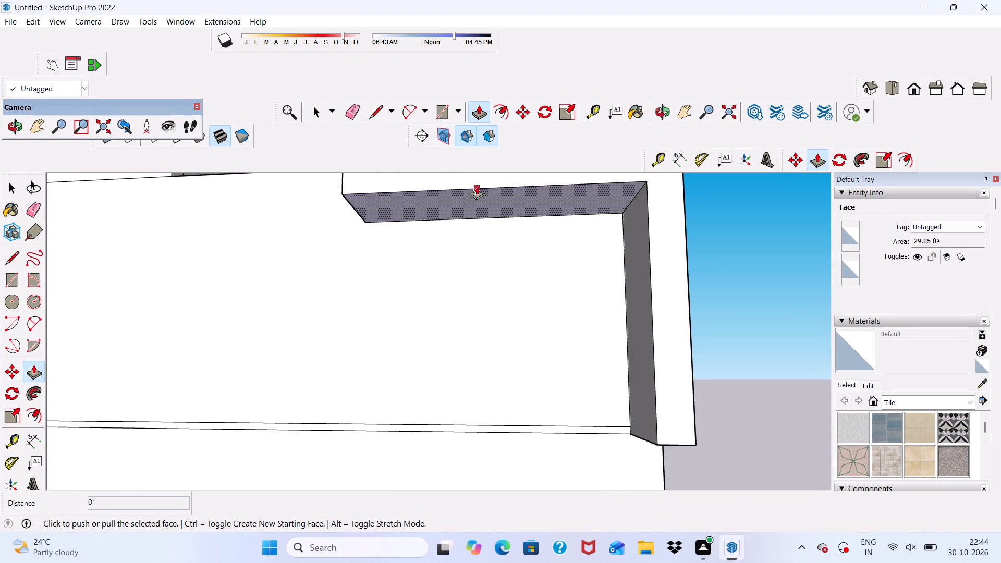
drag(481, 200, 478, 191)
scroll(470, 245, down, 3)
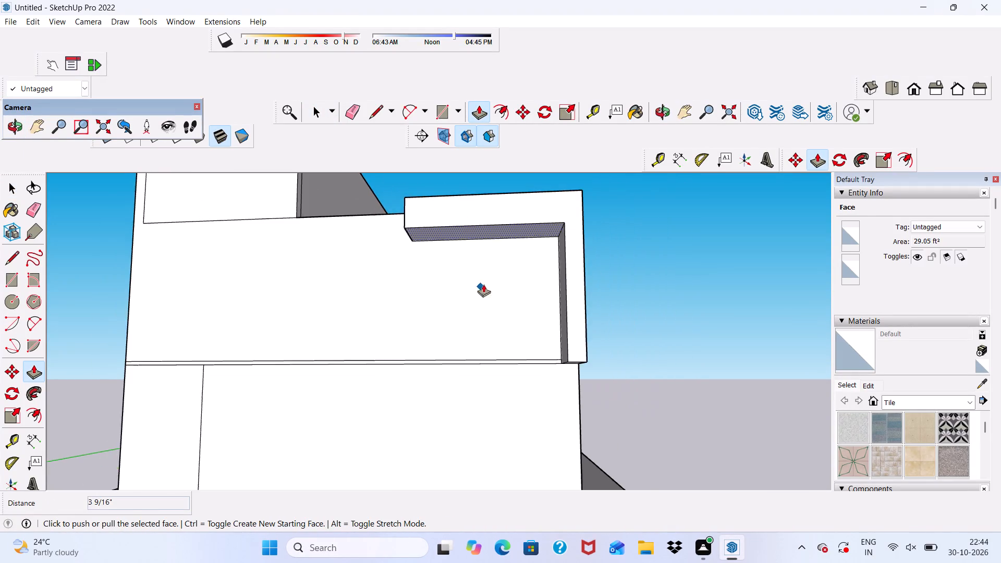
scroll(483, 284, down, 5)
middle_drag(486, 258, 529, 242)
scroll(529, 242, up, 5)
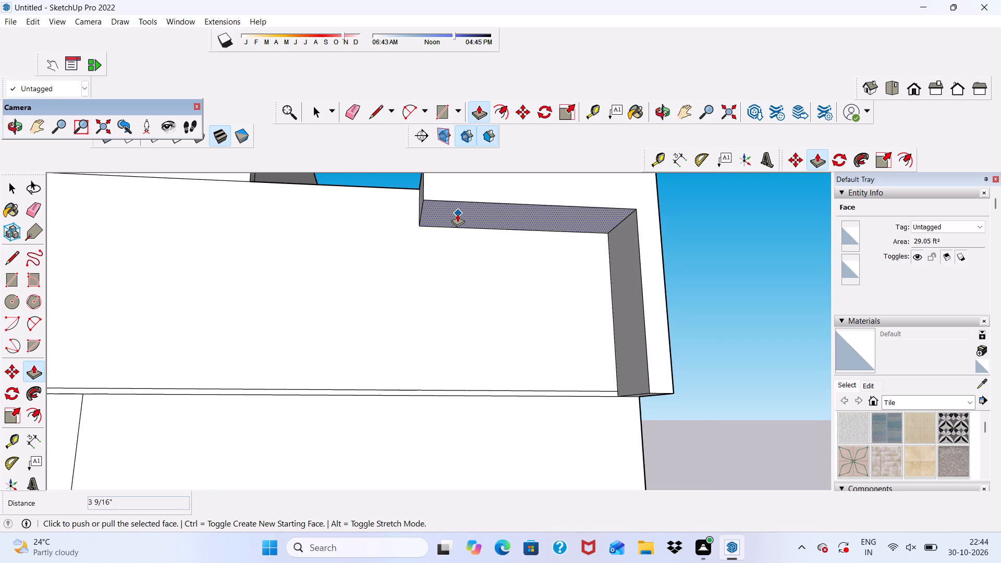
drag(457, 214, 457, 208)
key(space)
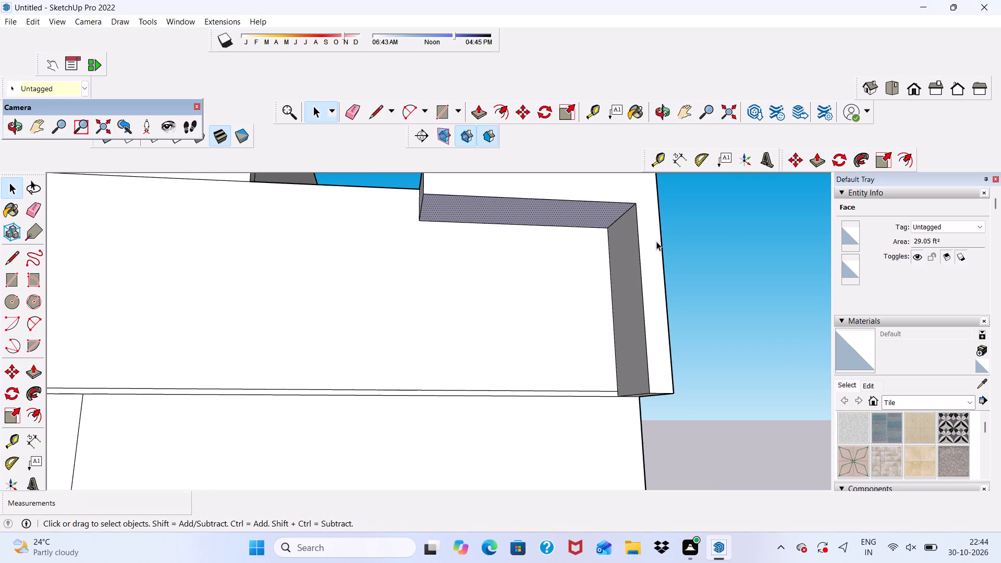
click(726, 236)
Draw a rectangle about 3' by 1' 3 1/8" on the fin's inner face, starting from its lower corner at the wall.
scroll(682, 244, down, 4)
middle_drag(636, 276, 676, 302)
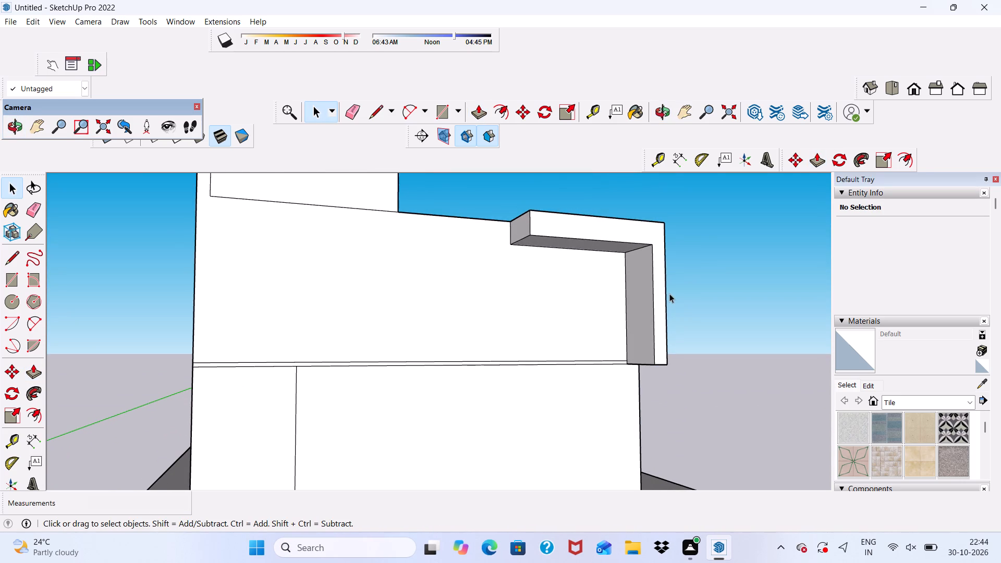
scroll(671, 325, down, 3)
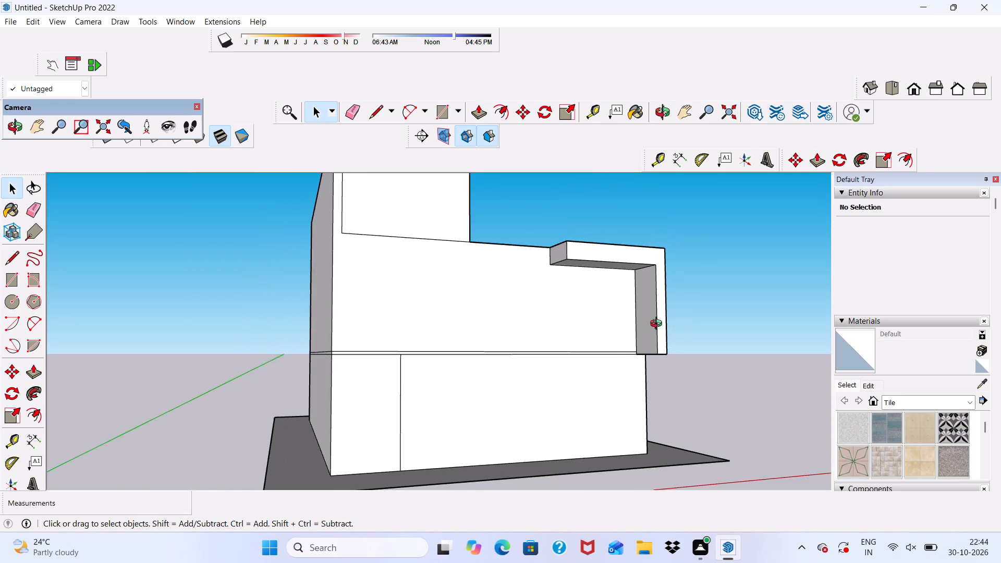
middle_drag(658, 325, 633, 277)
scroll(664, 333, up, 4)
middle_drag(603, 328, 618, 366)
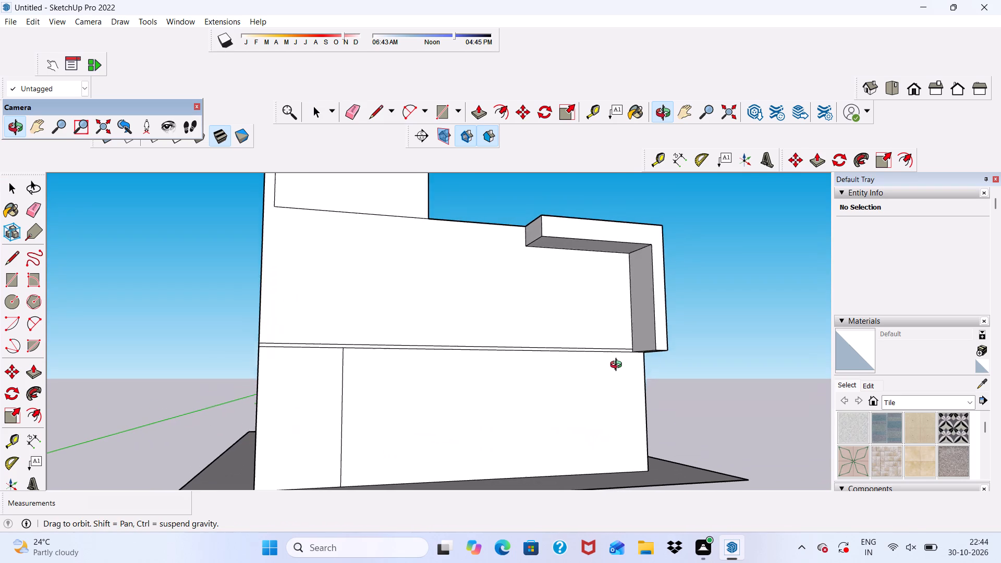
middle_drag(618, 366, 615, 365)
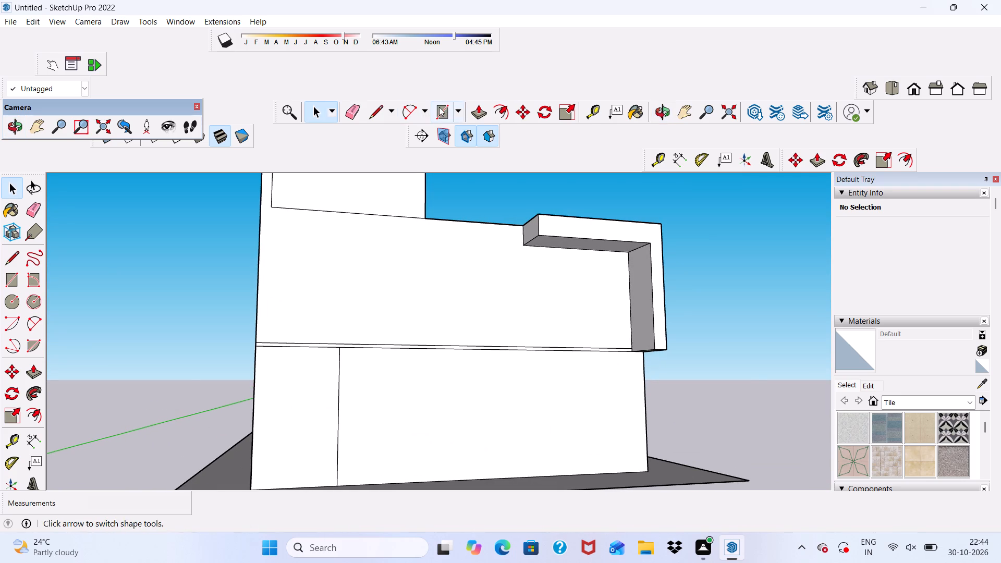
drag(439, 107, 446, 119)
scroll(742, 389, up, 3)
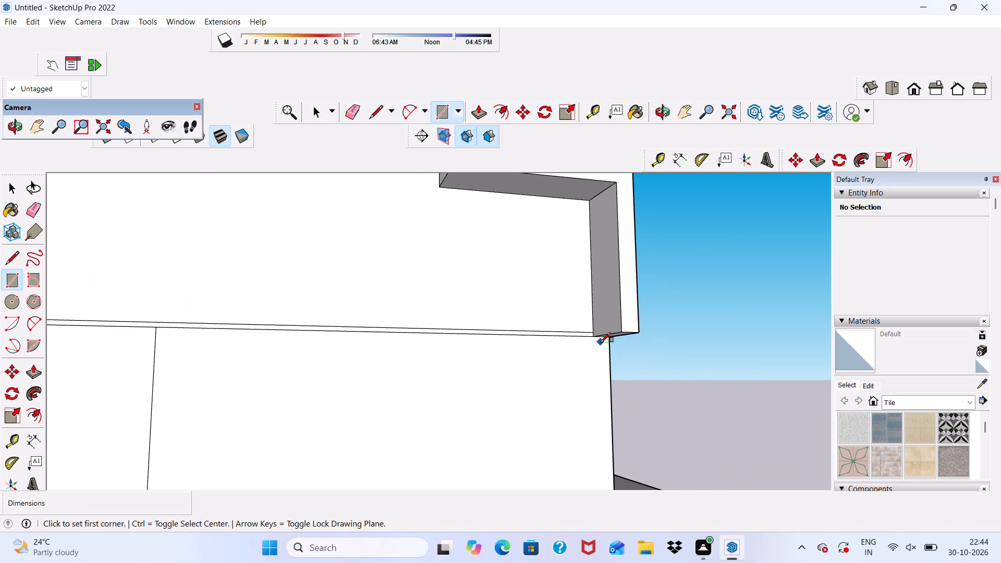
scroll(601, 342, up, 2)
middle_drag(586, 342, 611, 331)
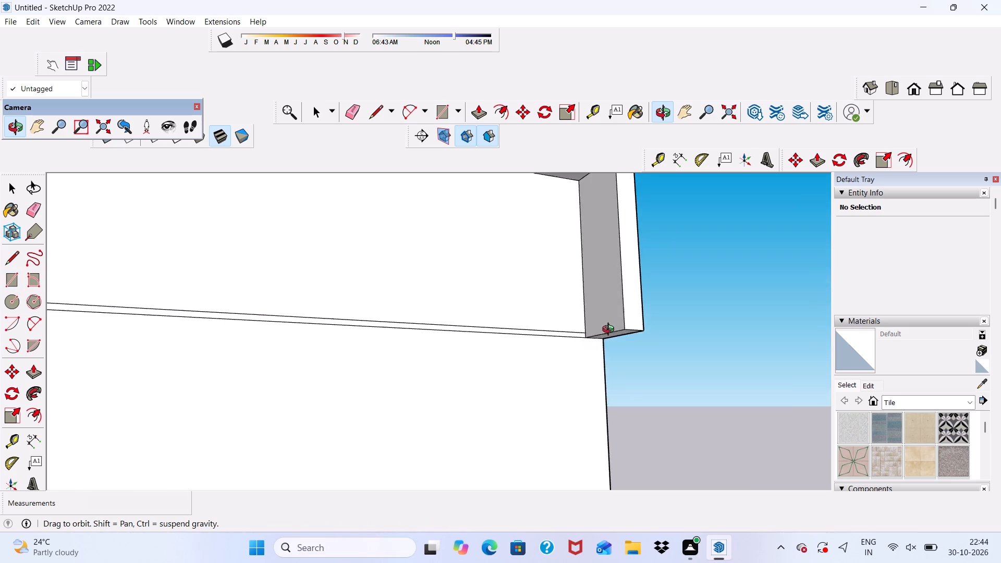
middle_drag(611, 331, 611, 353)
scroll(591, 306, up, 4)
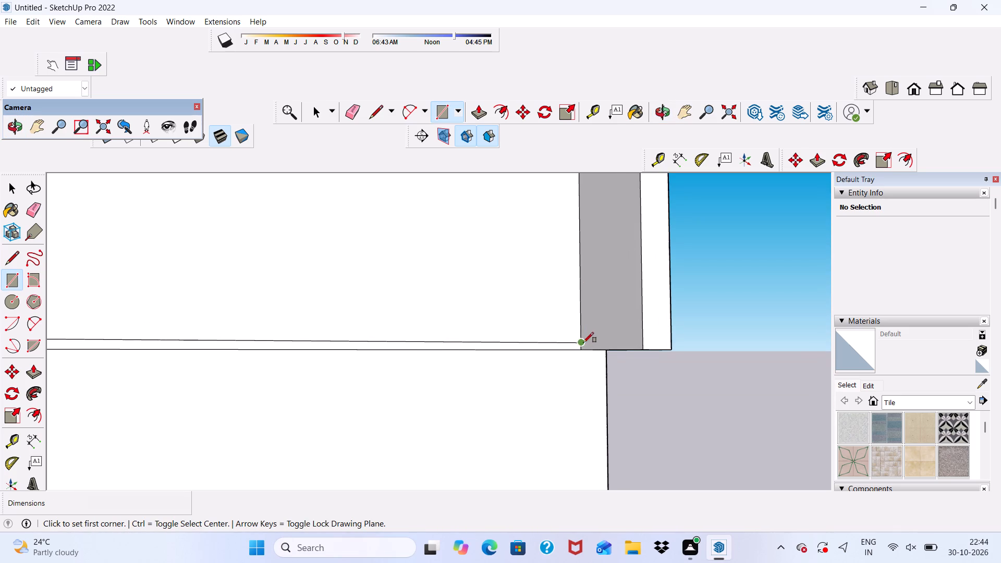
click(583, 350)
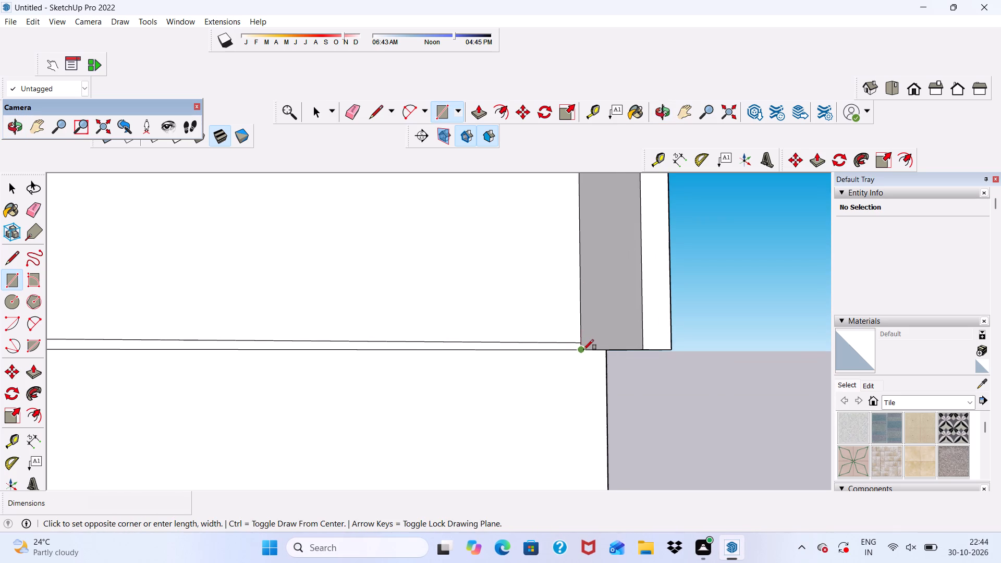
click(641, 307)
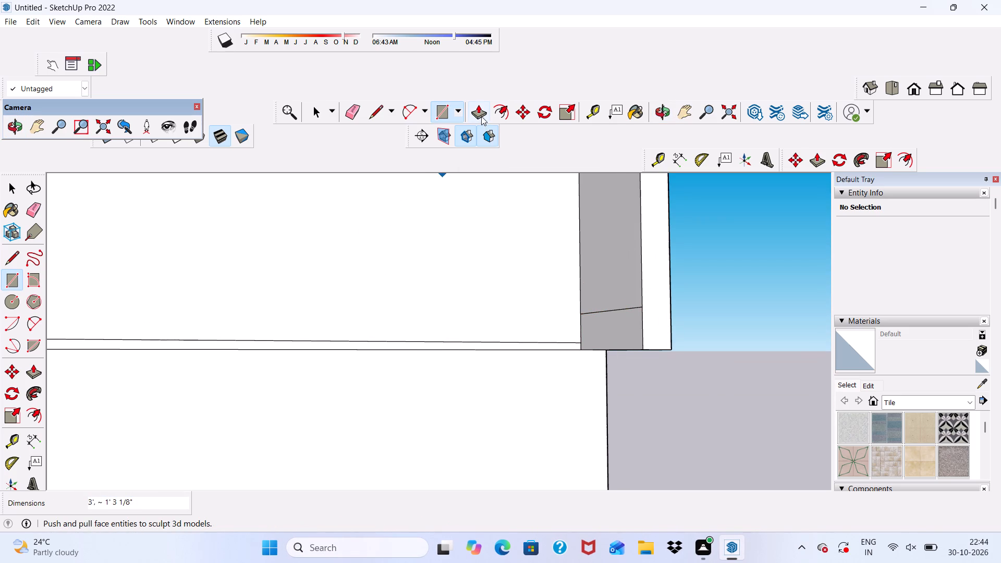
Push/Pull the new rectangle about 9' 8 3/16" along the front wall to line up with the upper band's end, forming a C-shaped frame.
click(481, 116)
click(599, 325)
scroll(393, 344, down, 4)
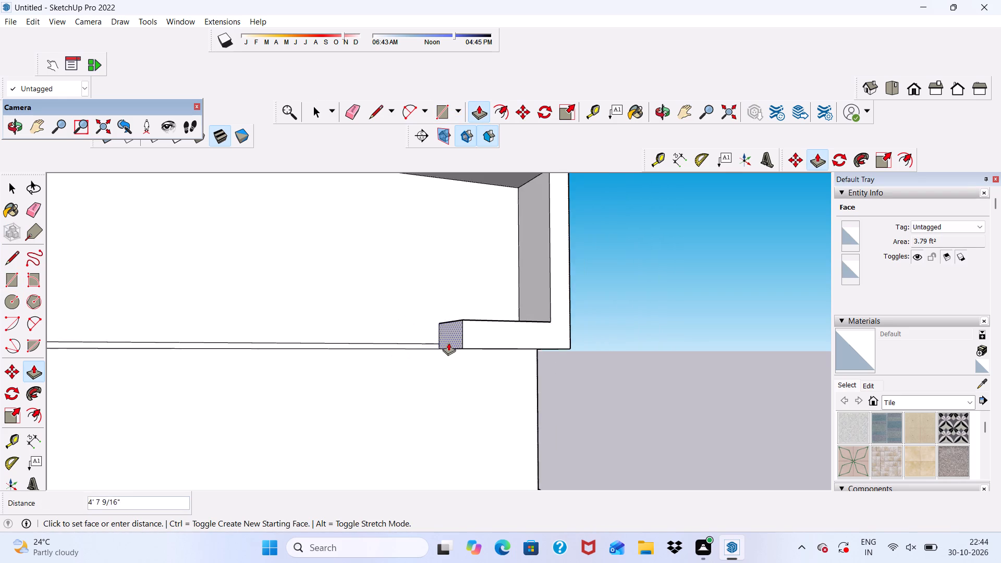
scroll(448, 342, down, 11)
scroll(426, 227, up, 5)
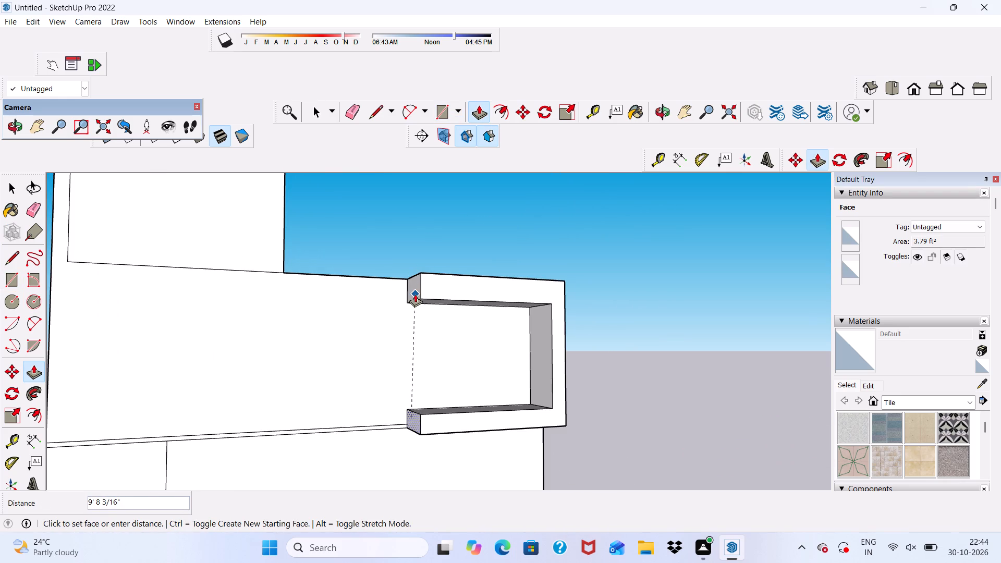
click(415, 294)
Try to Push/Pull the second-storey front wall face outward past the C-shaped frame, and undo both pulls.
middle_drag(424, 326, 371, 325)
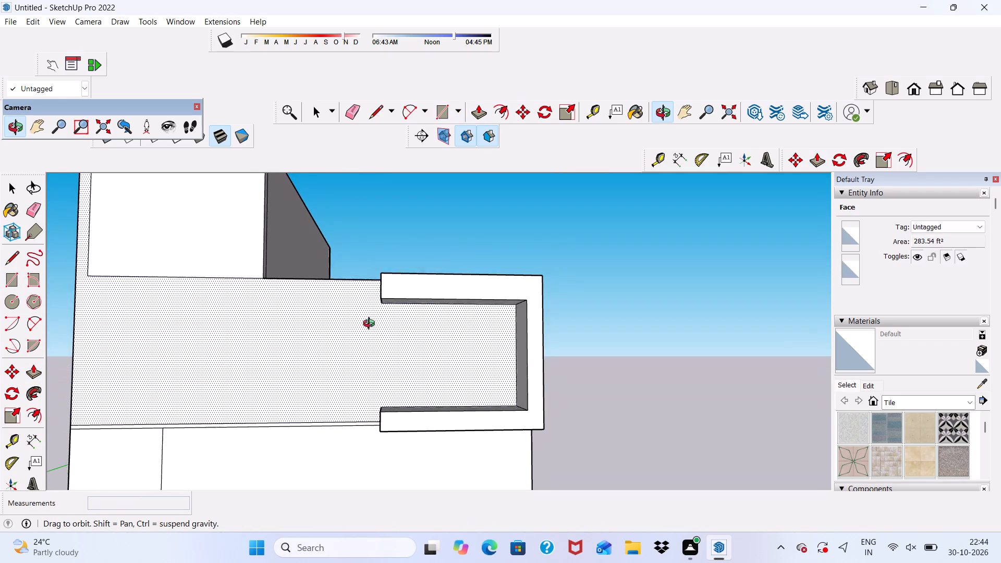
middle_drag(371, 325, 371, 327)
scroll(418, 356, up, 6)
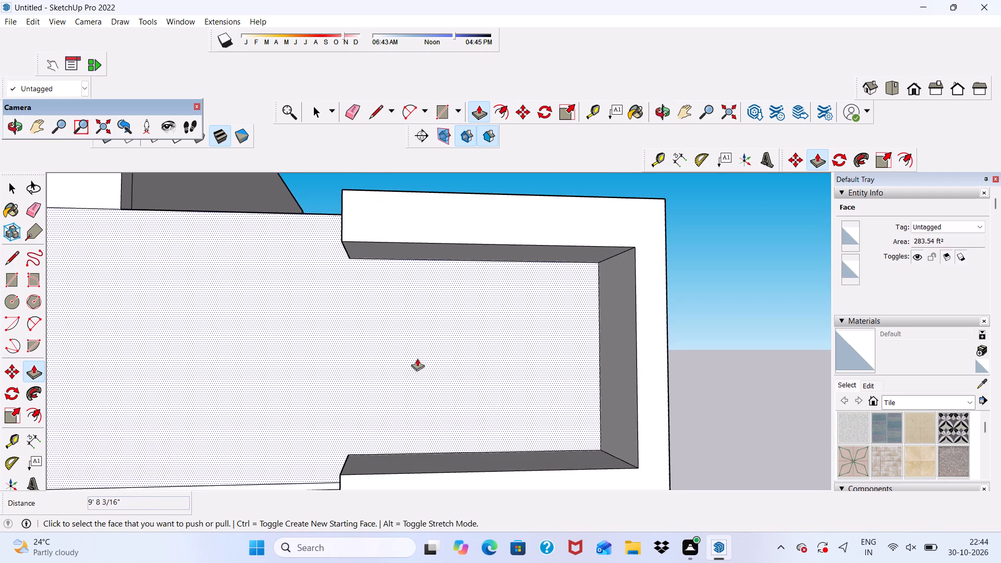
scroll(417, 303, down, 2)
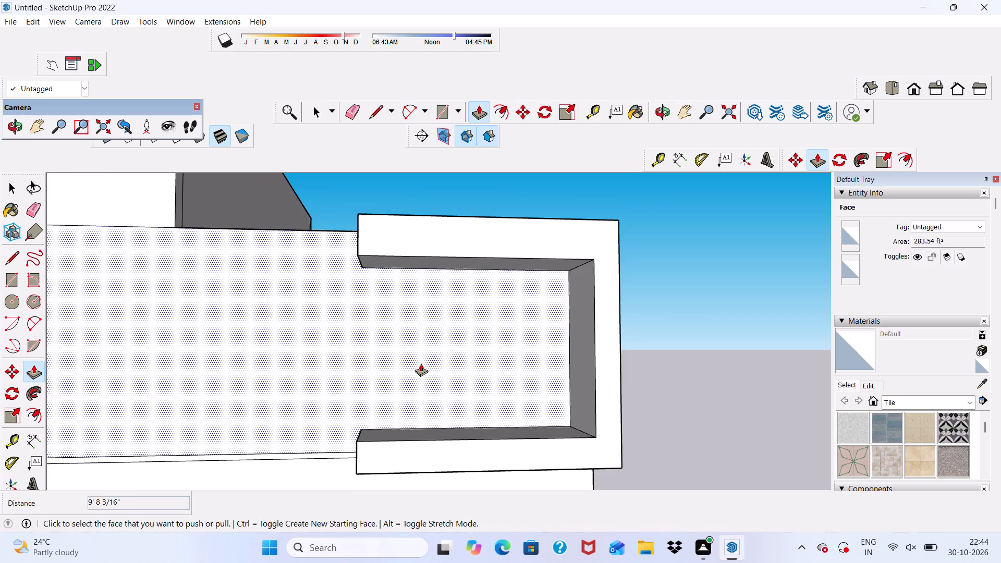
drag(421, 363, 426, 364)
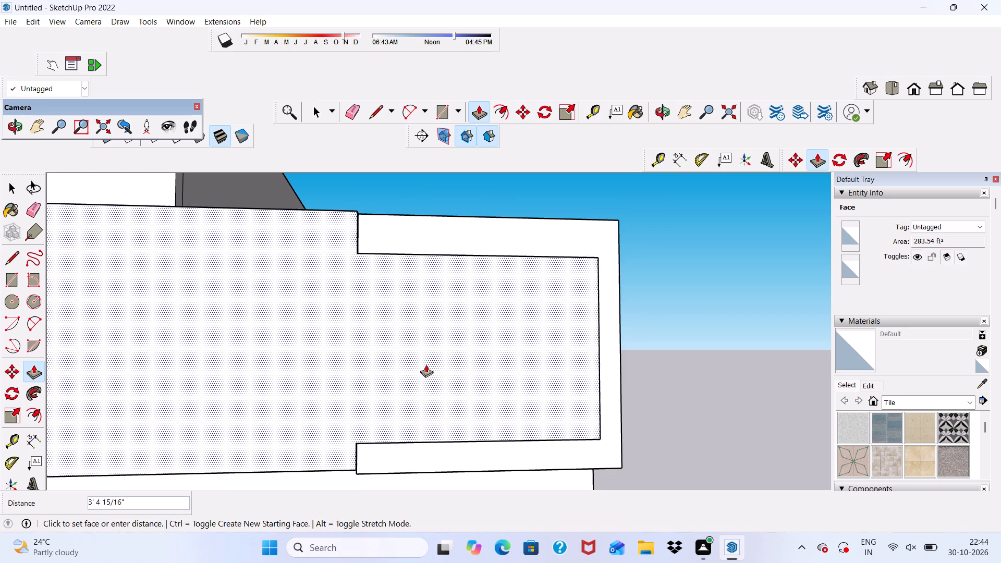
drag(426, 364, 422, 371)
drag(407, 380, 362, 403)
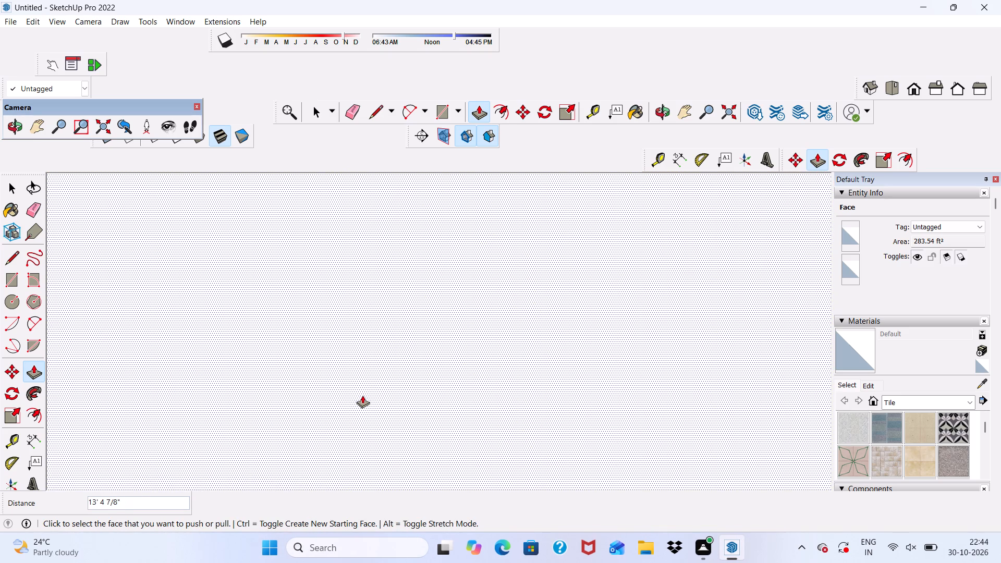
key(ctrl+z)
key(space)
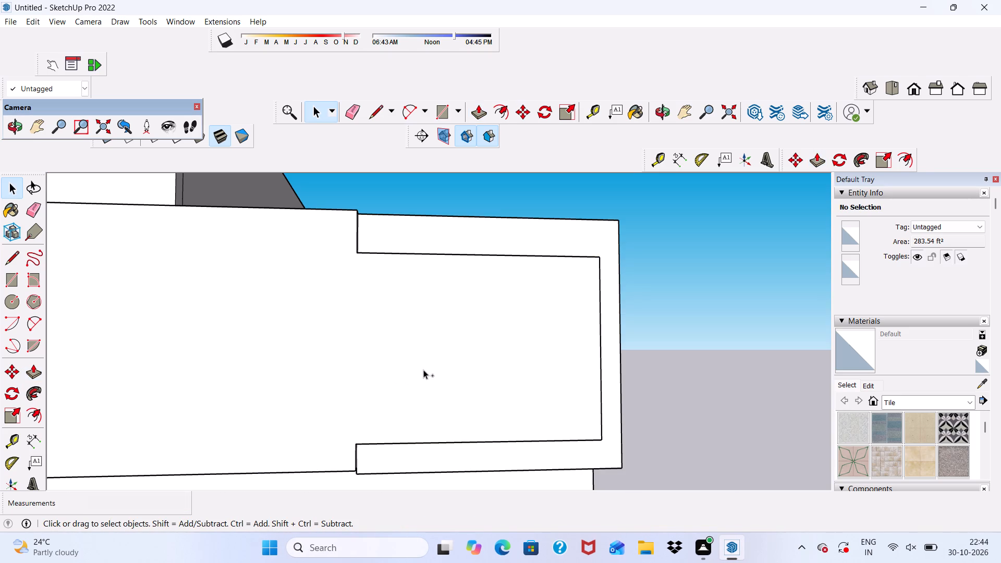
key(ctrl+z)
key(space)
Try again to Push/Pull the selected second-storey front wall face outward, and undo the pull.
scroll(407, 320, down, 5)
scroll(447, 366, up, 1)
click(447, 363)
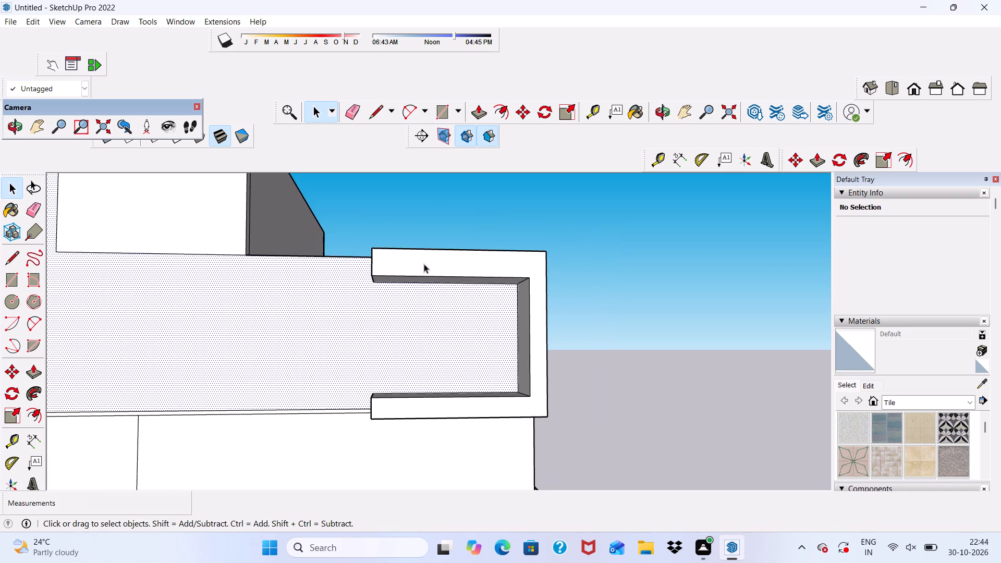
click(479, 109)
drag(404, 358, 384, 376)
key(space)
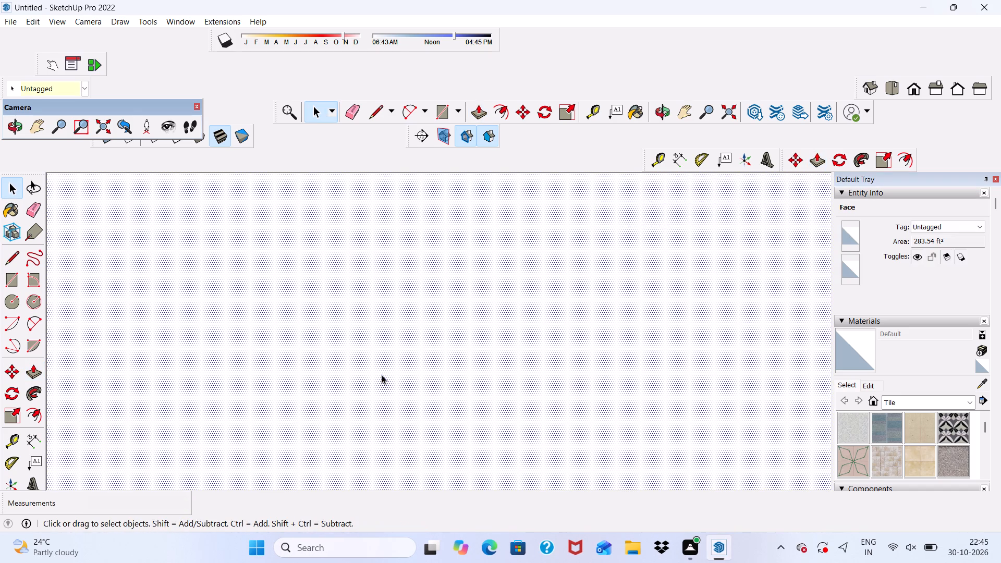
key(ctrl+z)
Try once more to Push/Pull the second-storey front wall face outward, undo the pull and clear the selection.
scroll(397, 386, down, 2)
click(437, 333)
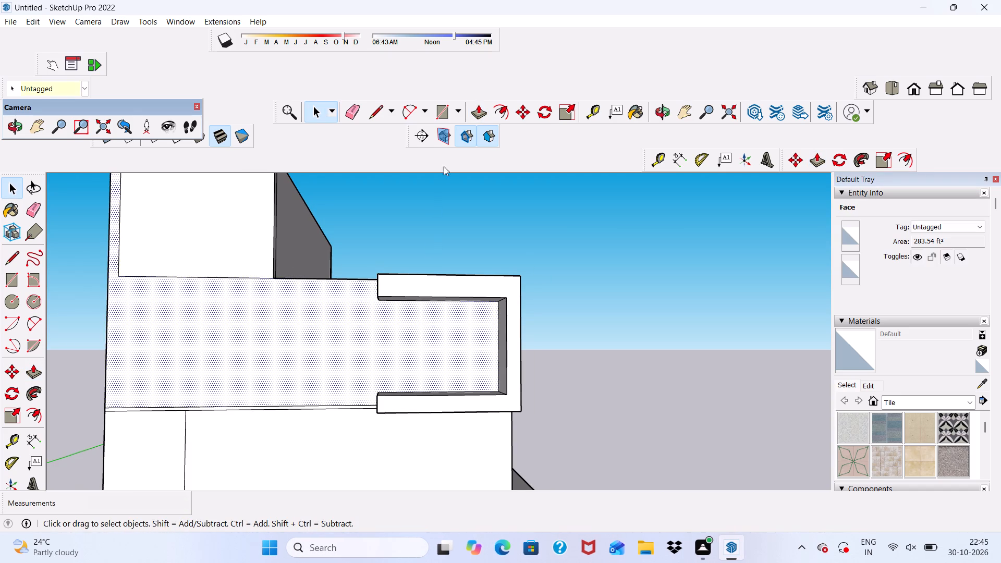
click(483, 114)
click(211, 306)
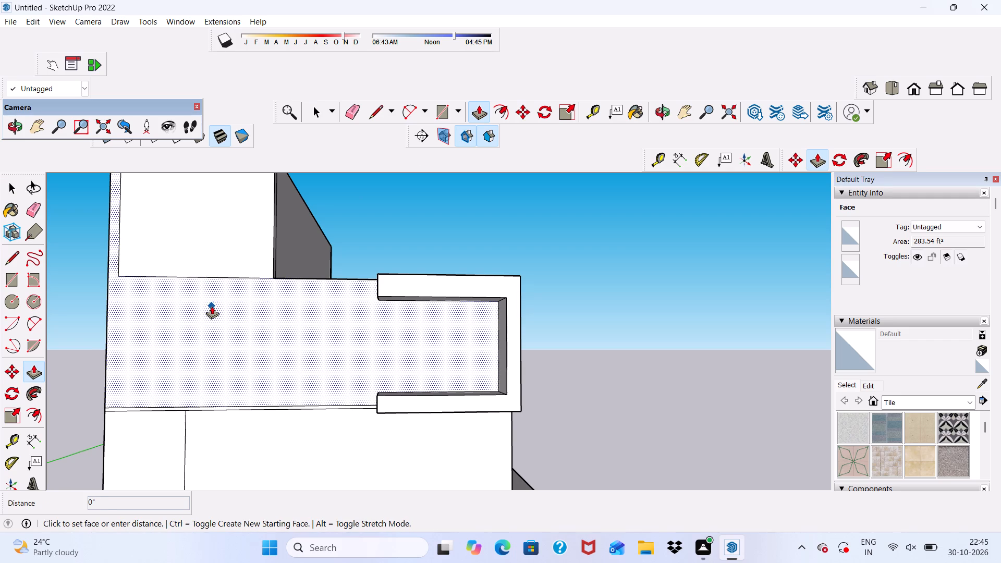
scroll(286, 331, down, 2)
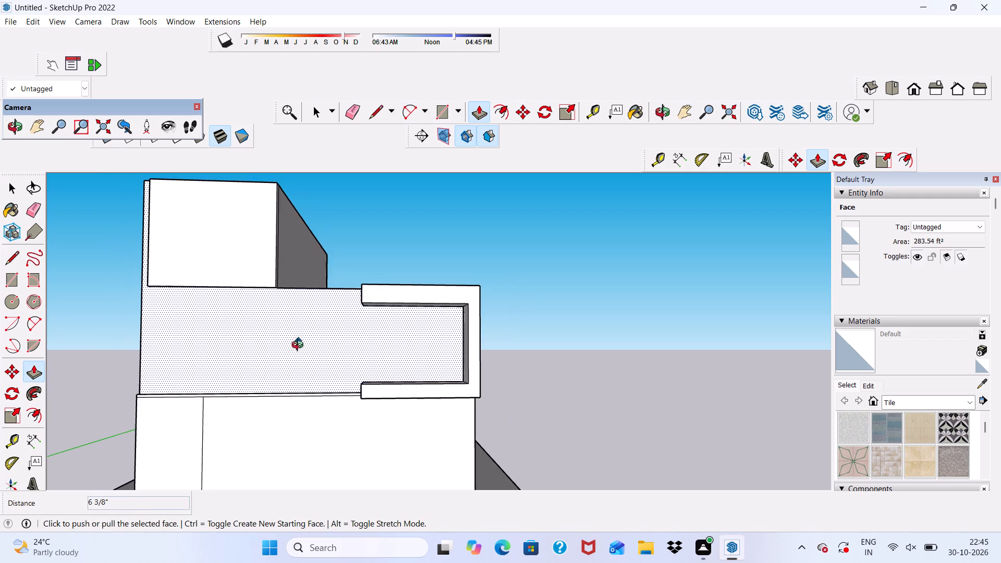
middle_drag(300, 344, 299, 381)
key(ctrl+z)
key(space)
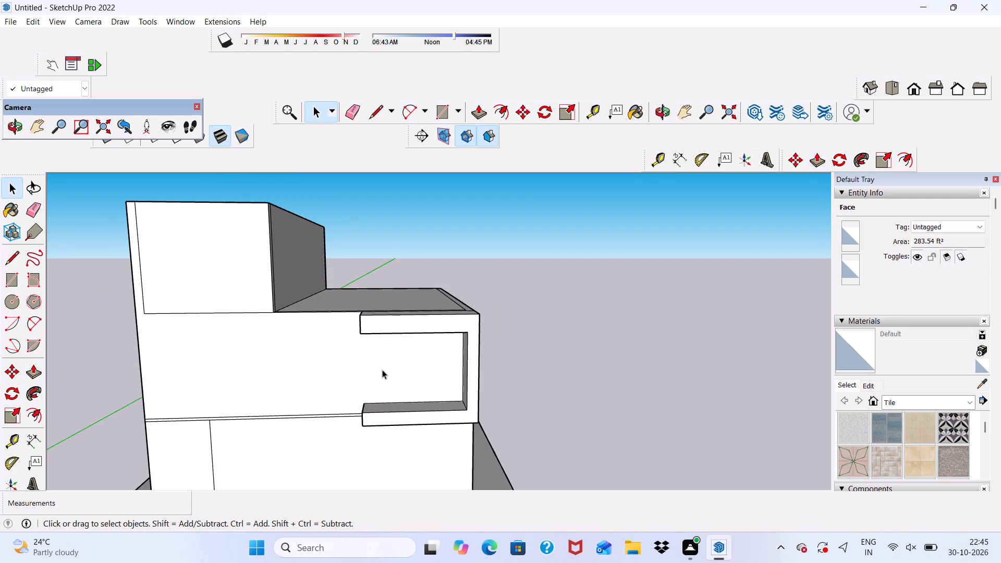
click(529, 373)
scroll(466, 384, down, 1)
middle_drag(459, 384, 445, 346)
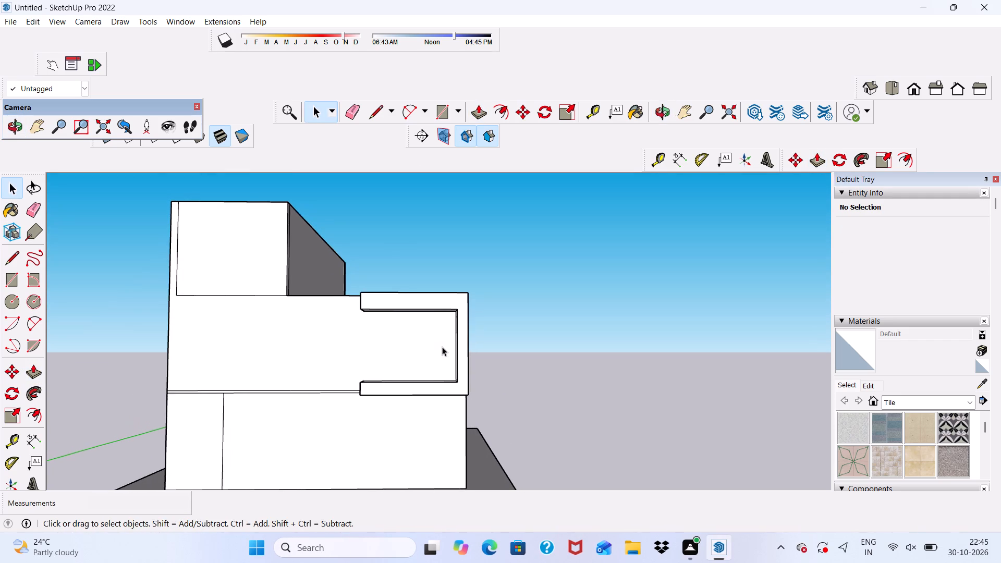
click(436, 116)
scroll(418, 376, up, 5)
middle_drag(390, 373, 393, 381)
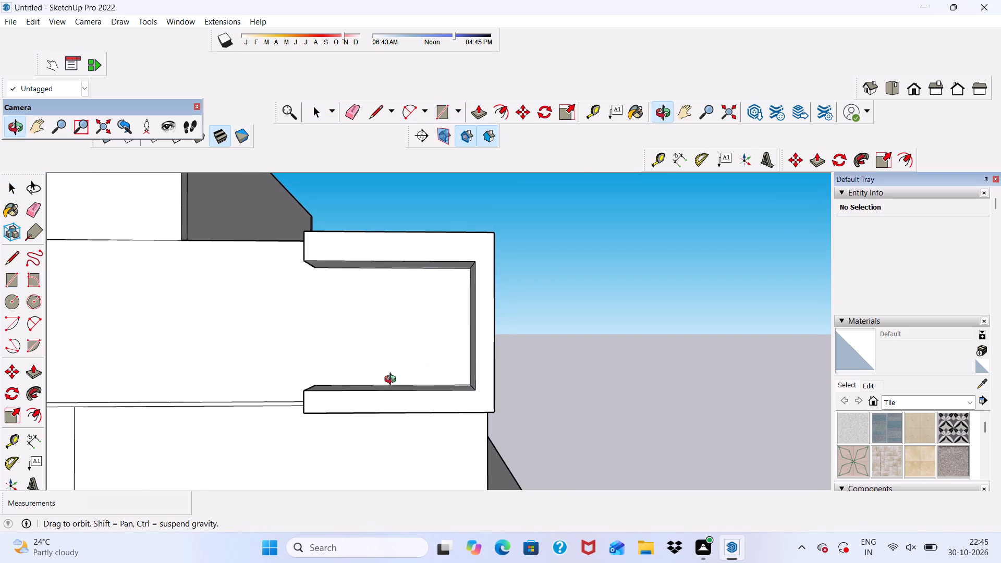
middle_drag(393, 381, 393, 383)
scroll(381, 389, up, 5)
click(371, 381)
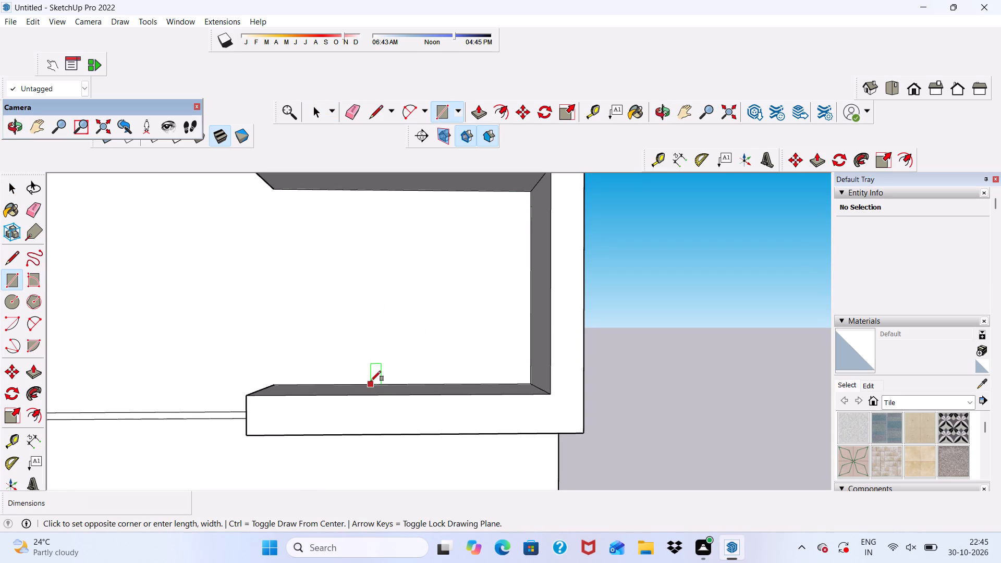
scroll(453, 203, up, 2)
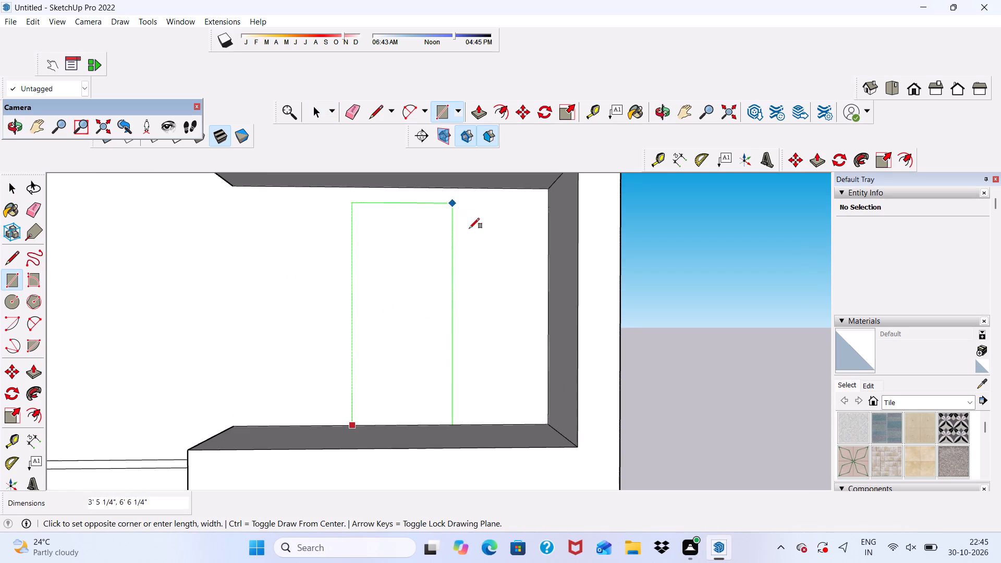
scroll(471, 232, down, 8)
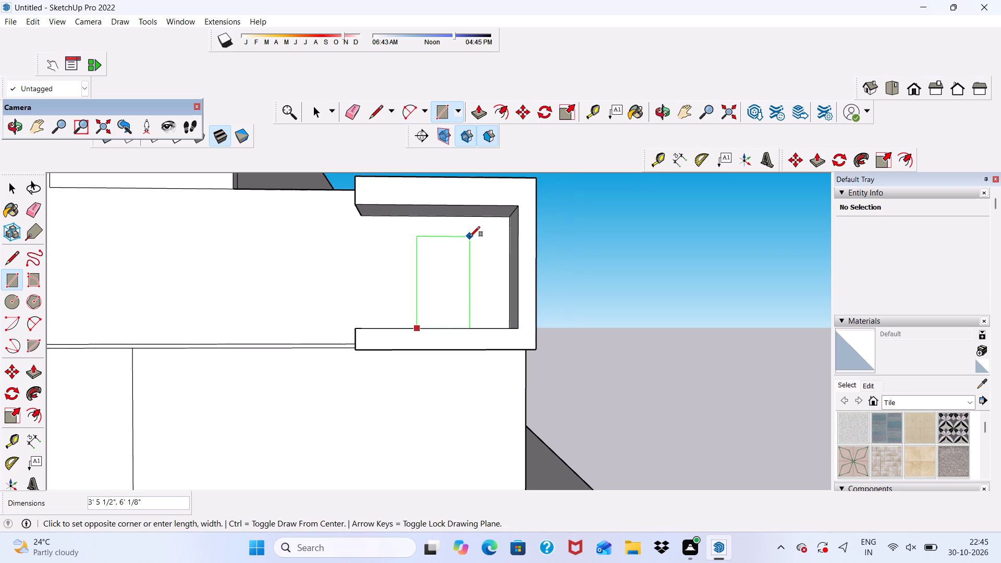
Undo the Push/Pull that formed the C-shaped frame's lower arm.
key(ctrl+z)
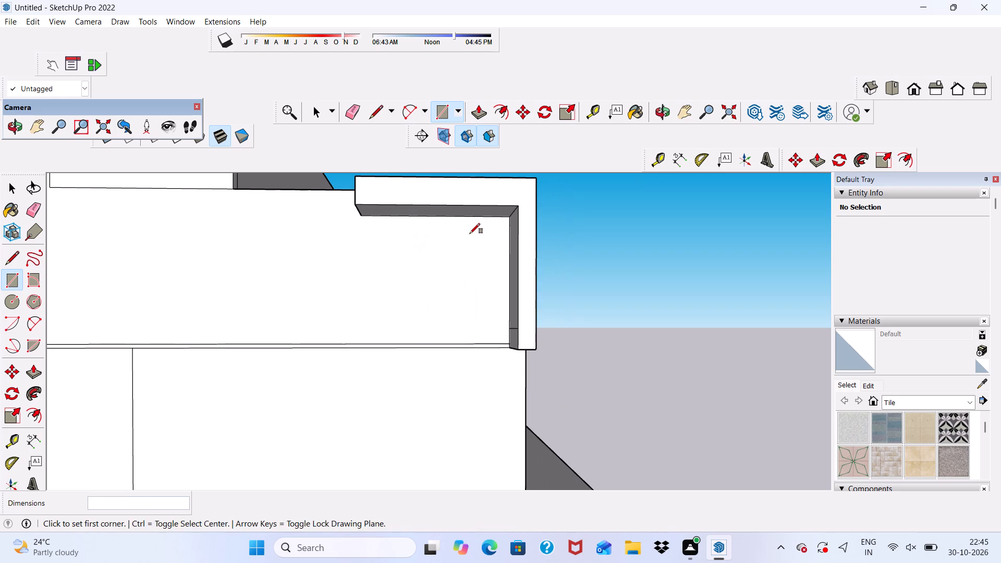
key(space)
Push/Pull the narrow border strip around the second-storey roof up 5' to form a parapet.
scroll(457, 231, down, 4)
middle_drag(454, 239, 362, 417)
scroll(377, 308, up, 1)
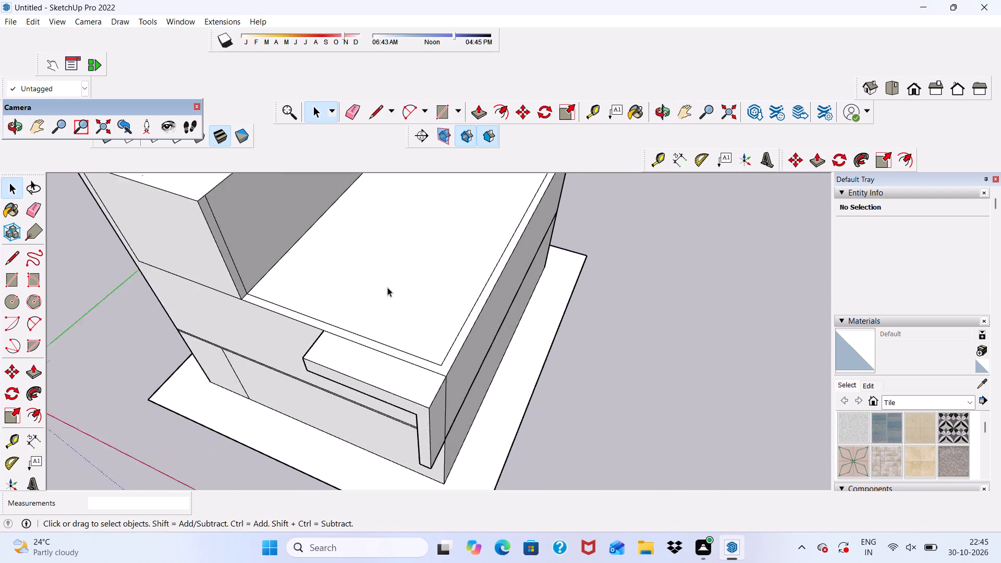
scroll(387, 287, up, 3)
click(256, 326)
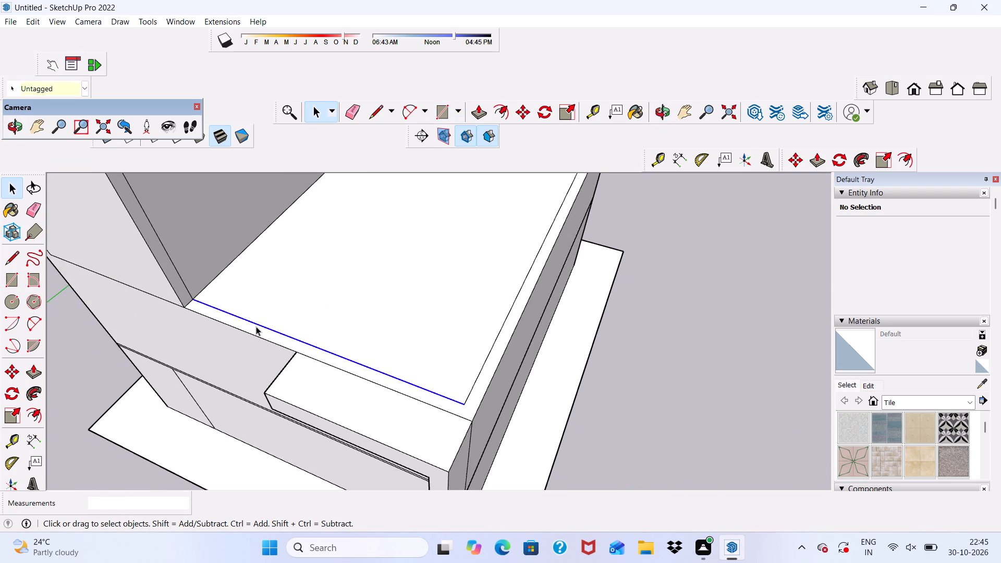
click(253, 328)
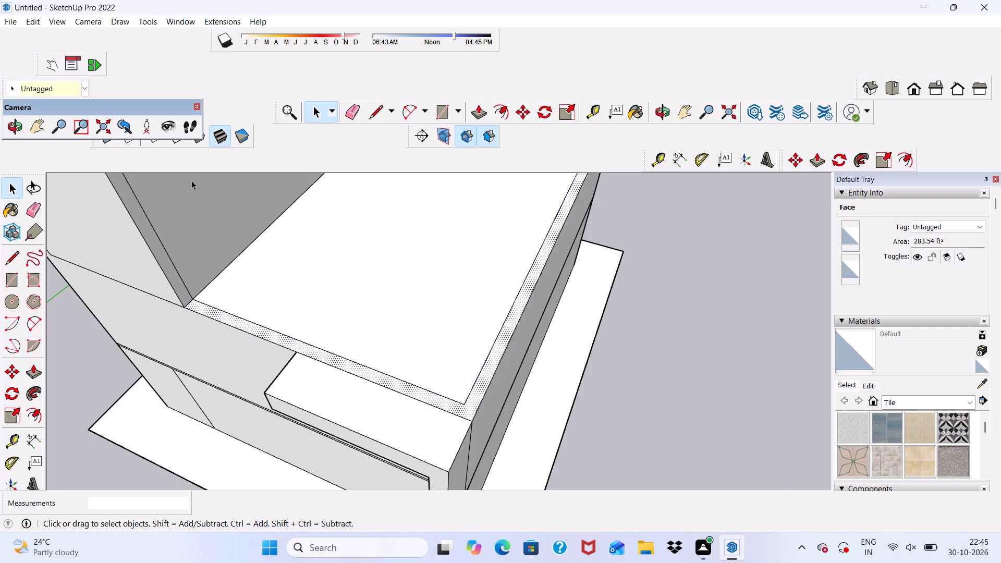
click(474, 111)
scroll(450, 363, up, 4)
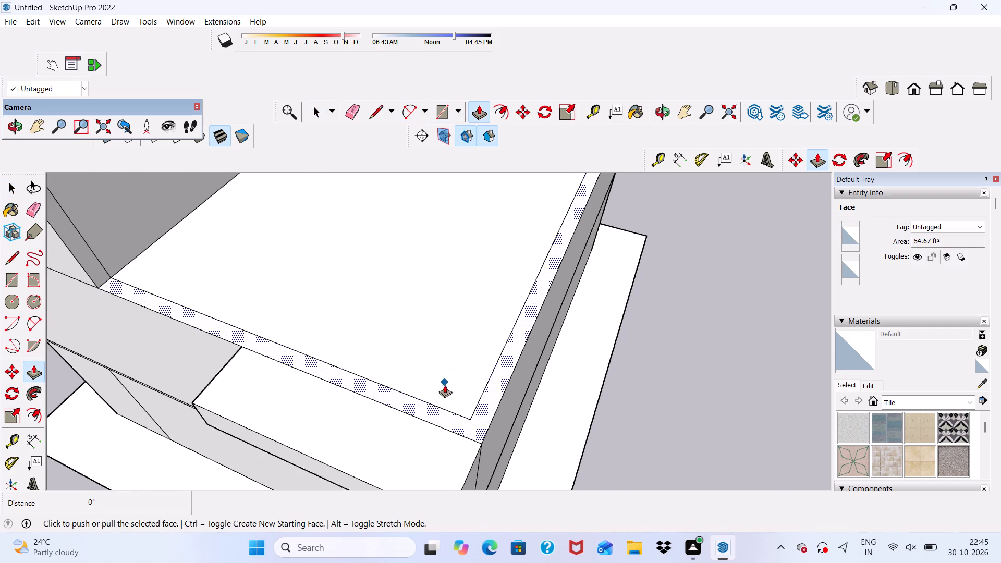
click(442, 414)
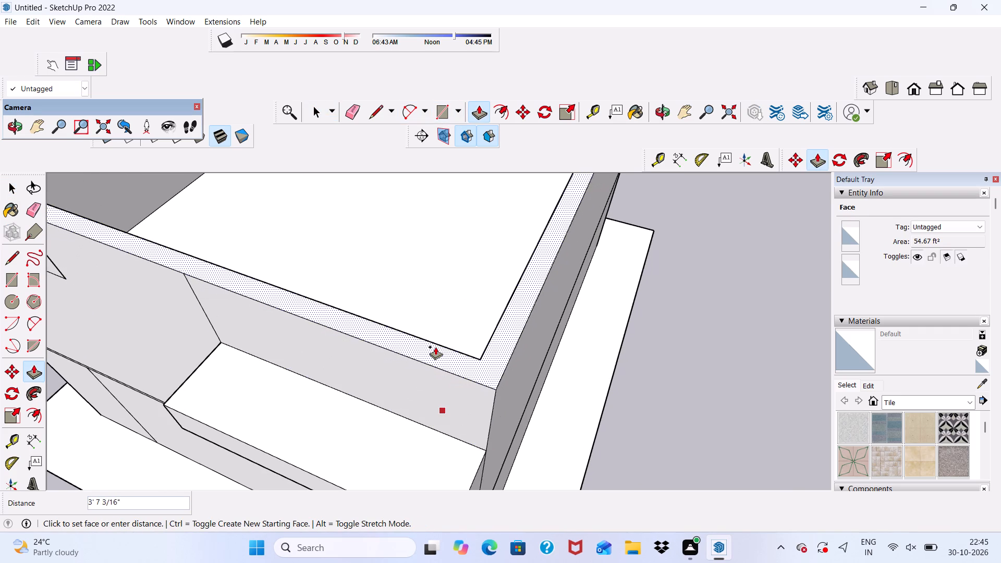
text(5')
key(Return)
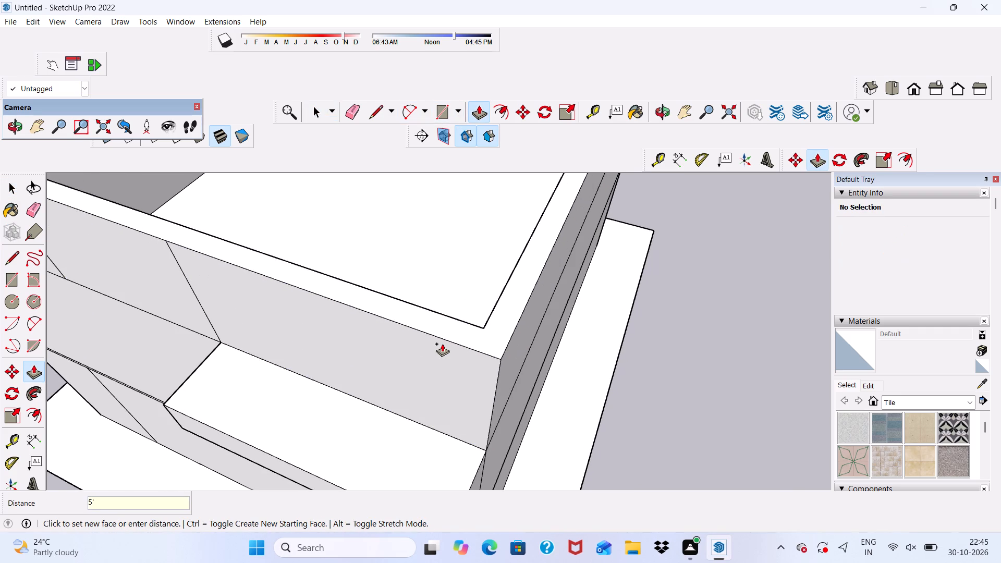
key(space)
Undo the 5' parapet pull and all remaining parts of the projecting frame, back to the plain second-storey front wall.
scroll(422, 344, down, 4)
middle_drag(382, 369, 474, 168)
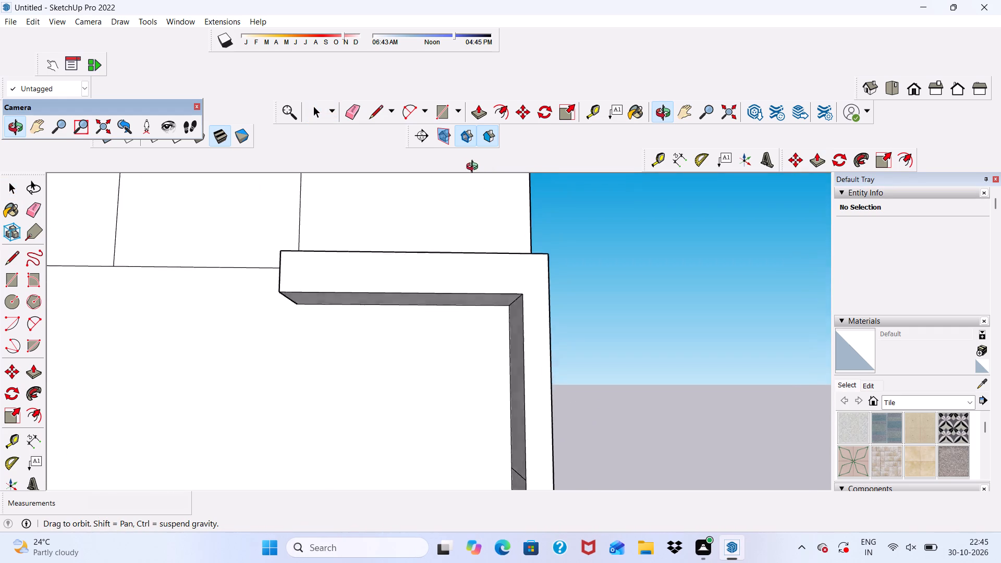
middle_drag(474, 168, 472, 166)
scroll(453, 320, up, 4)
scroll(374, 284, down, 6)
middle_drag(386, 293, 459, 283)
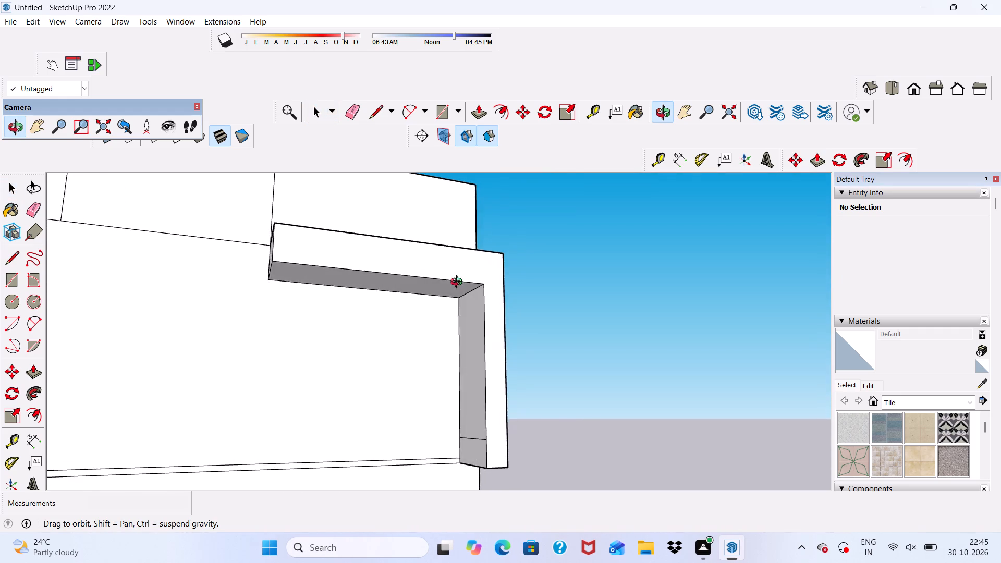
middle_drag(459, 283, 410, 322)
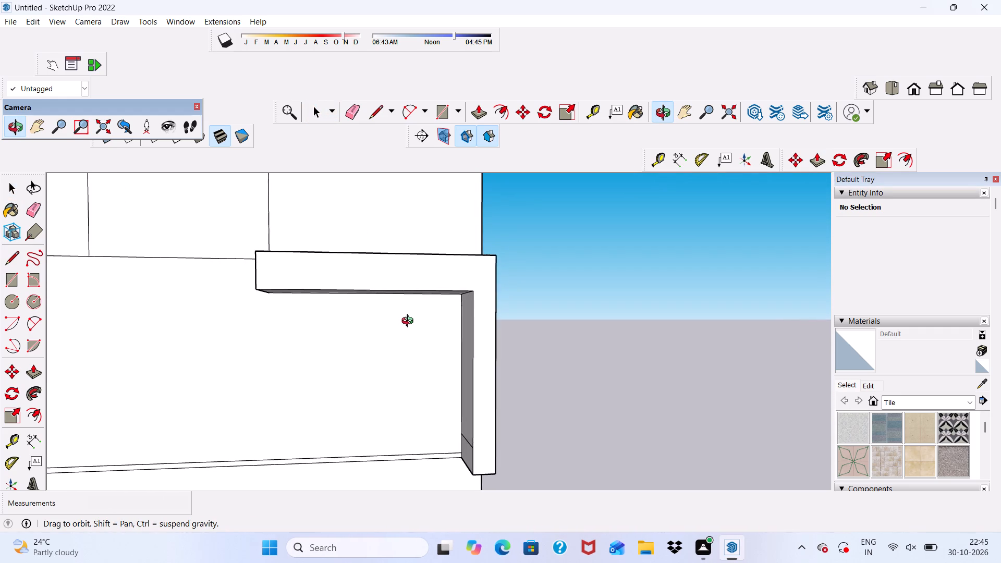
middle_drag(410, 322, 408, 321)
key(ctrl+z)
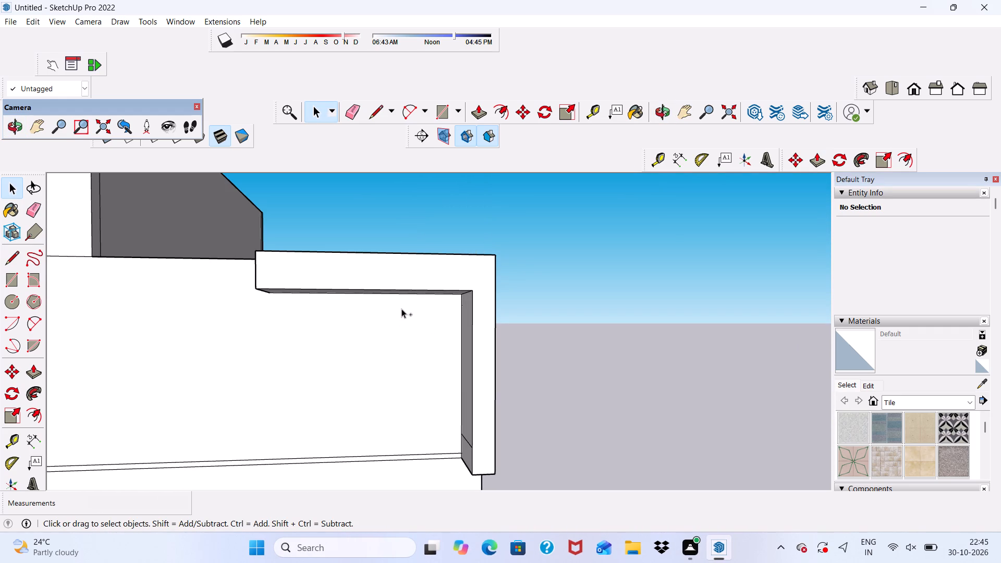
key(ctrl+z)
click(401, 308)
key(ctrl+z)
click(401, 308)
key(ctrl+z)
click(401, 308)
key(ctrl+z)
scroll(560, 284, up, 1)
click(568, 285)
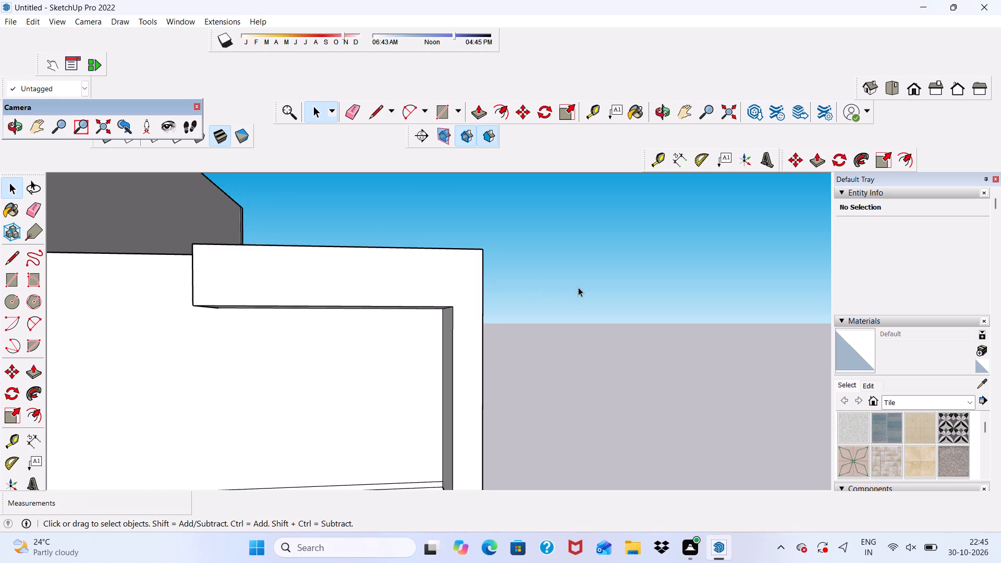
click(580, 287)
key(ctrl+z)
click(589, 285)
key(ctrl+z)
key(ctrl+z)
scroll(533, 288, down, 1)
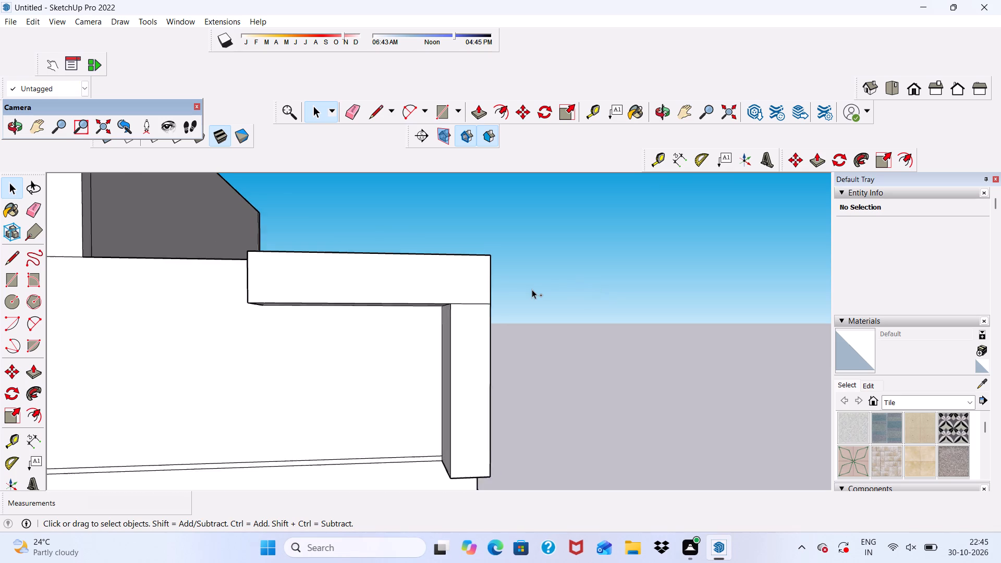
scroll(532, 289, down, 1)
key(ctrl+z)
click(532, 289)
key(ctrl+z)
click(532, 289)
key(ctrl+z)
key(ctrl+z)
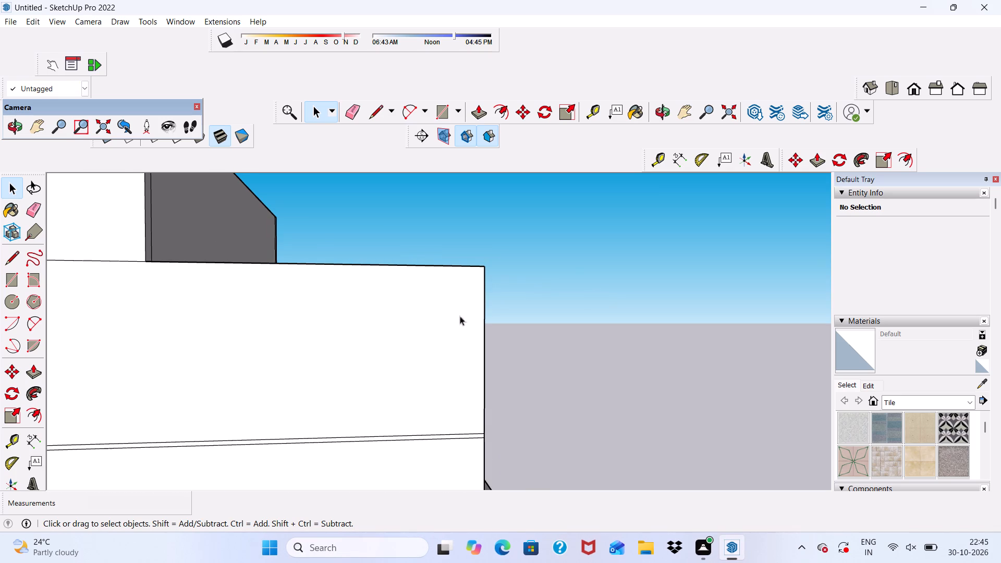
Push/Pull the narrow border strip around the second-storey roof up 5' as a parapet above the plain front wall.
middle_drag(467, 324, 361, 442)
scroll(334, 248, up, 11)
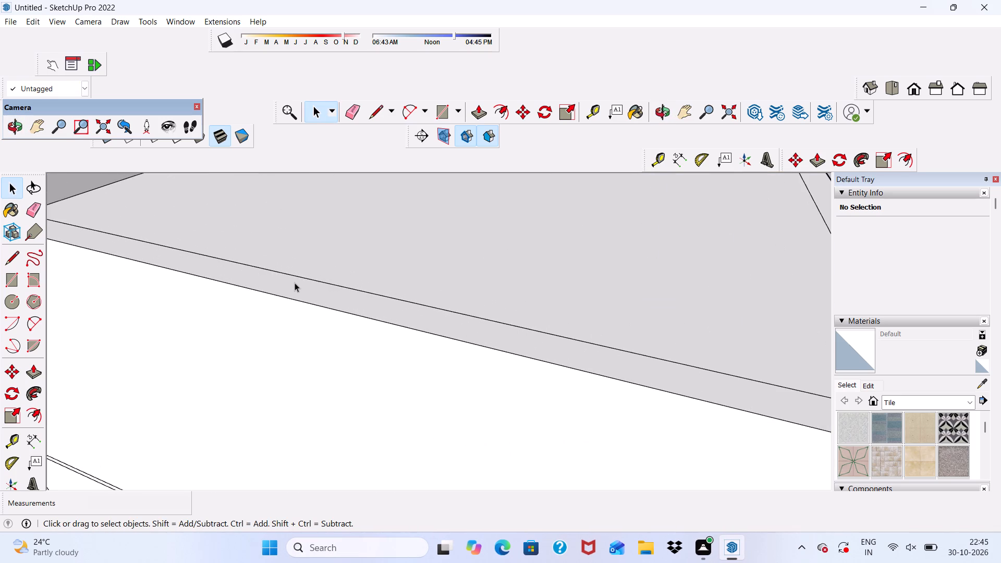
click(295, 283)
click(475, 106)
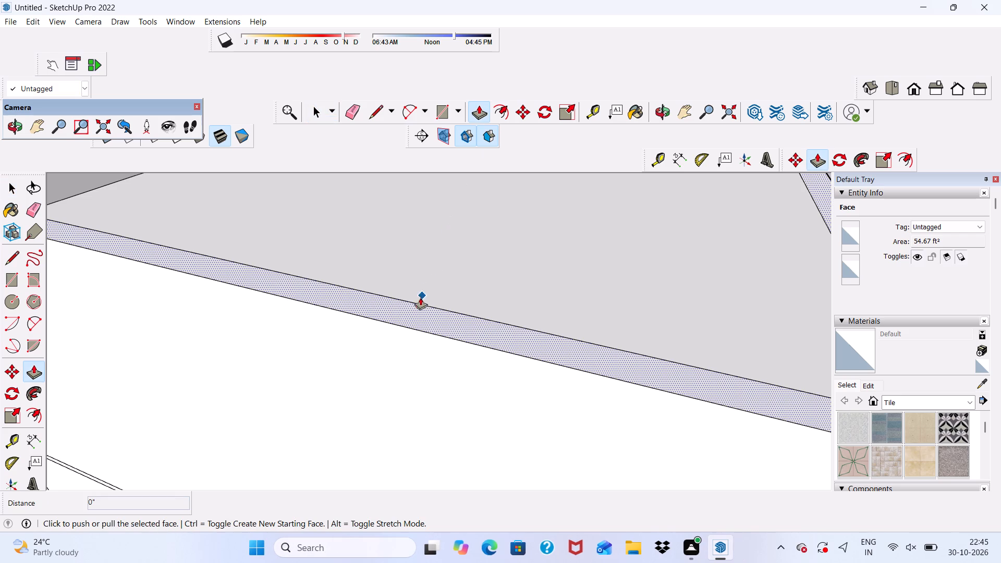
click(405, 312)
scroll(371, 220, down, 2)
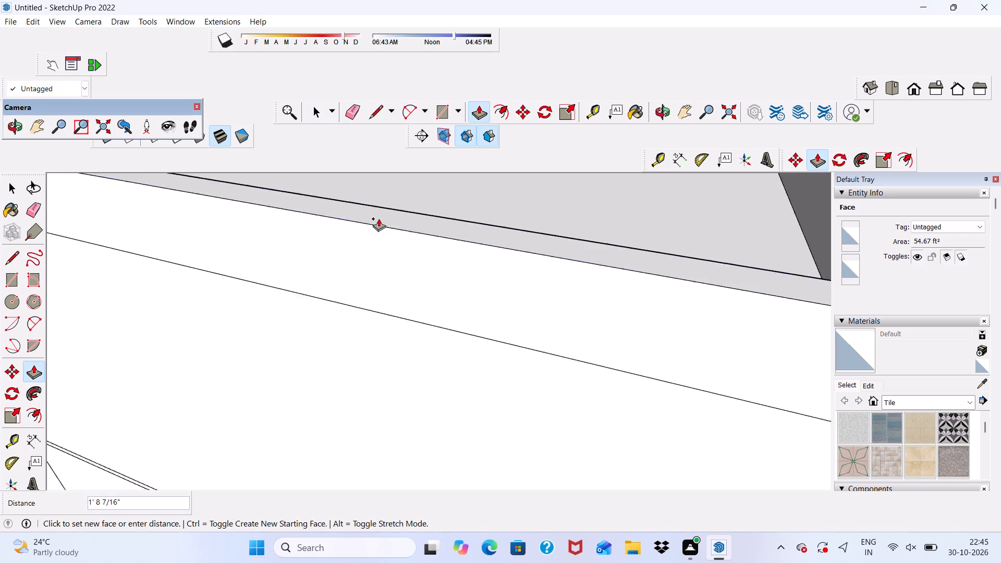
scroll(379, 218, down, 9)
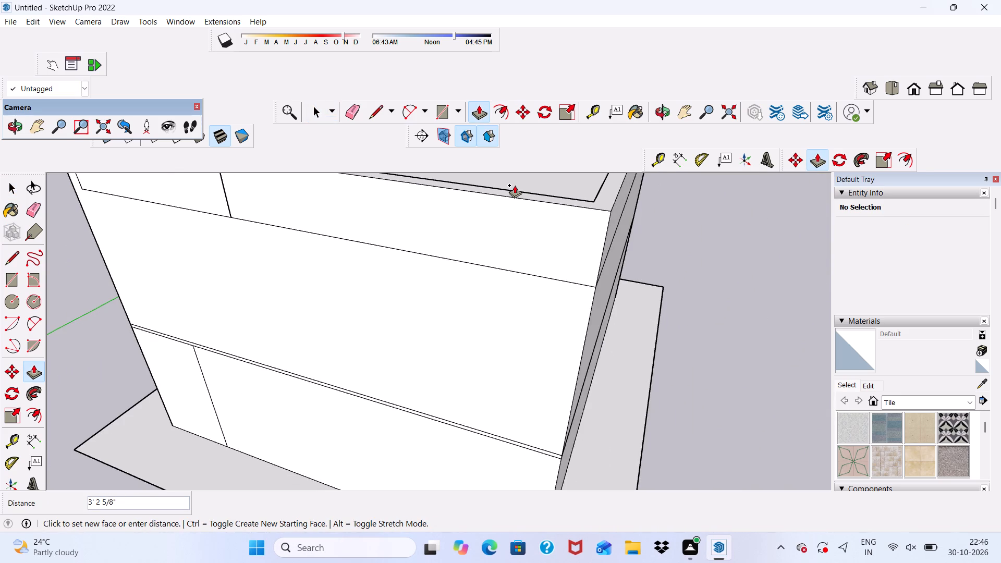
text(5')
key(Return)
key(space)
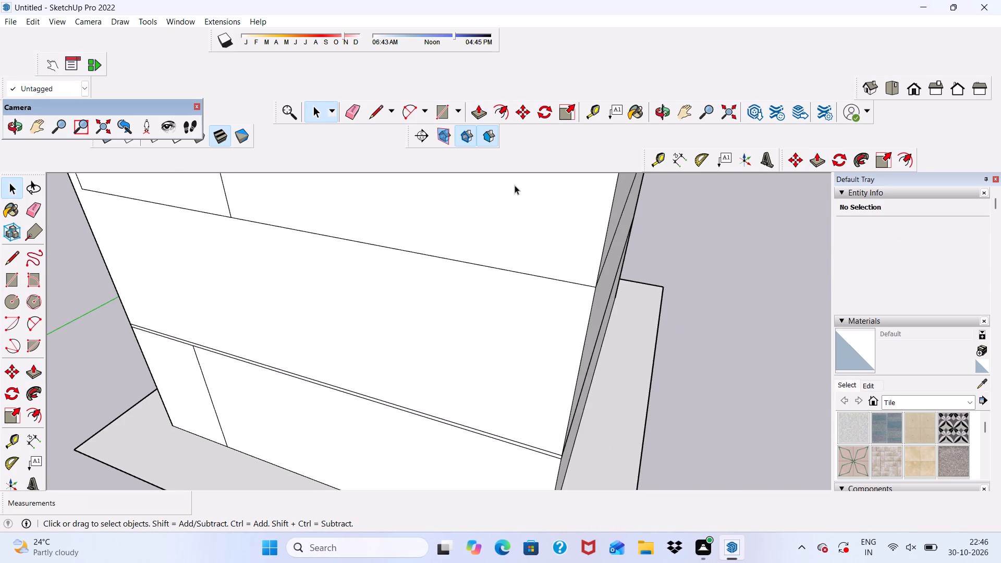
Draw a rectangle about 12' 3 7/16" by 2' 3 9/16" on the parapet's front face, starting from its lower outer corner.
scroll(485, 251, down, 7)
middle_drag(450, 359, 507, 246)
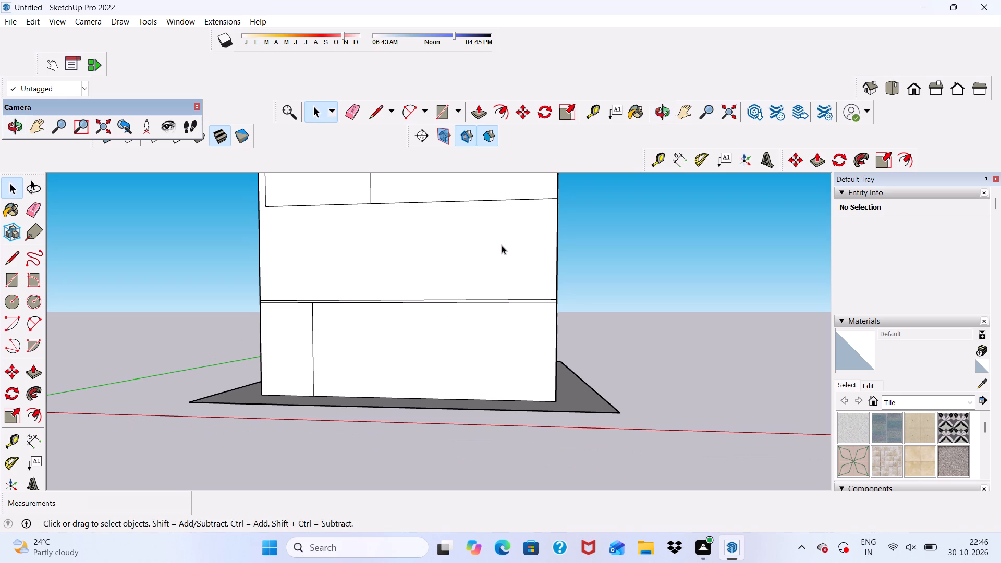
click(443, 114)
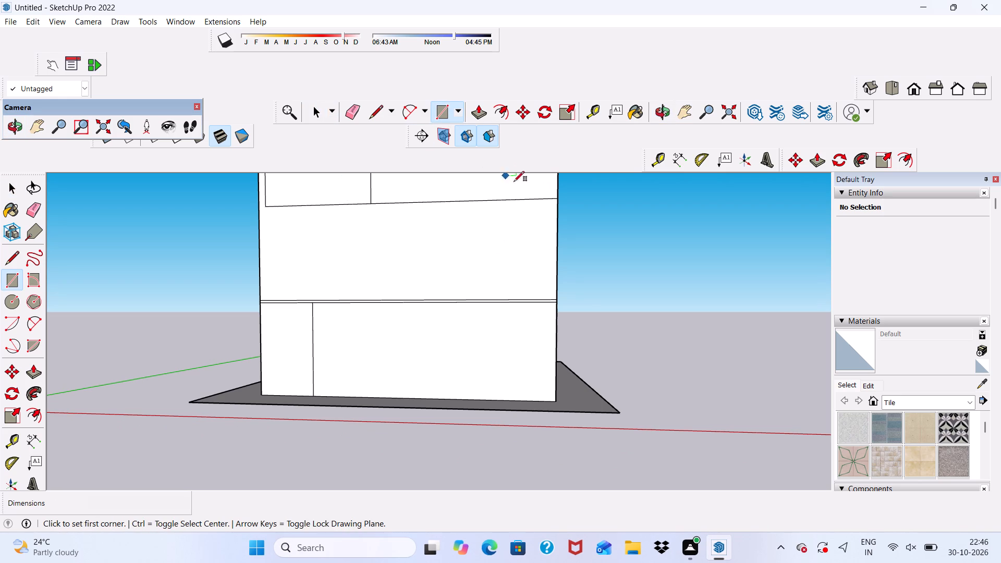
click(554, 198)
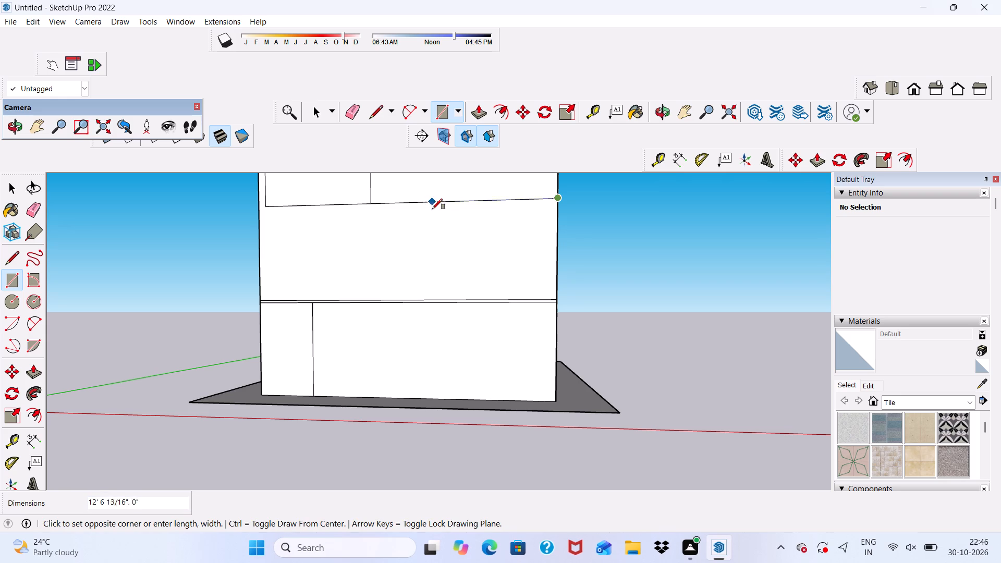
scroll(434, 222, down, 5)
scroll(438, 208, up, 11)
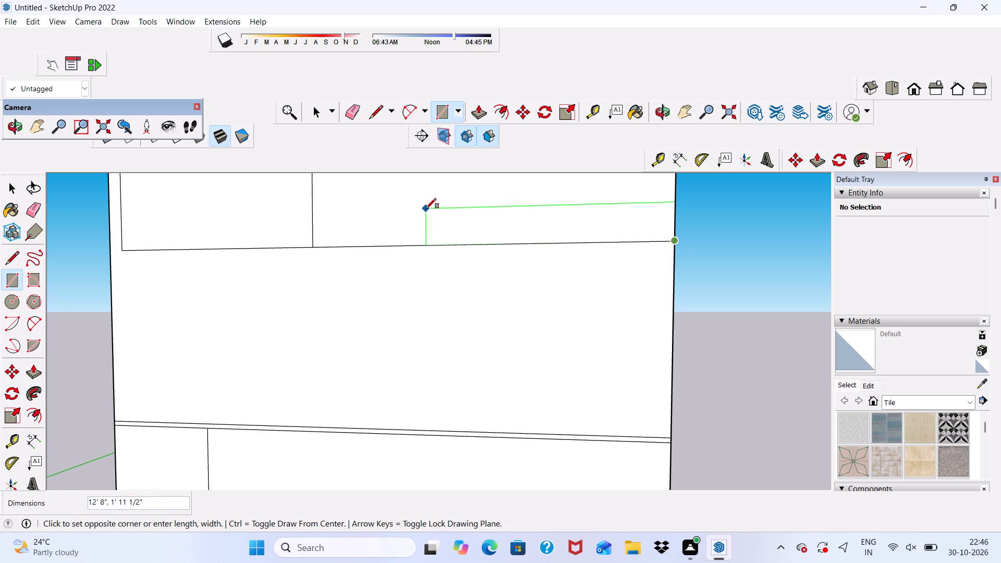
scroll(426, 209, up, 1)
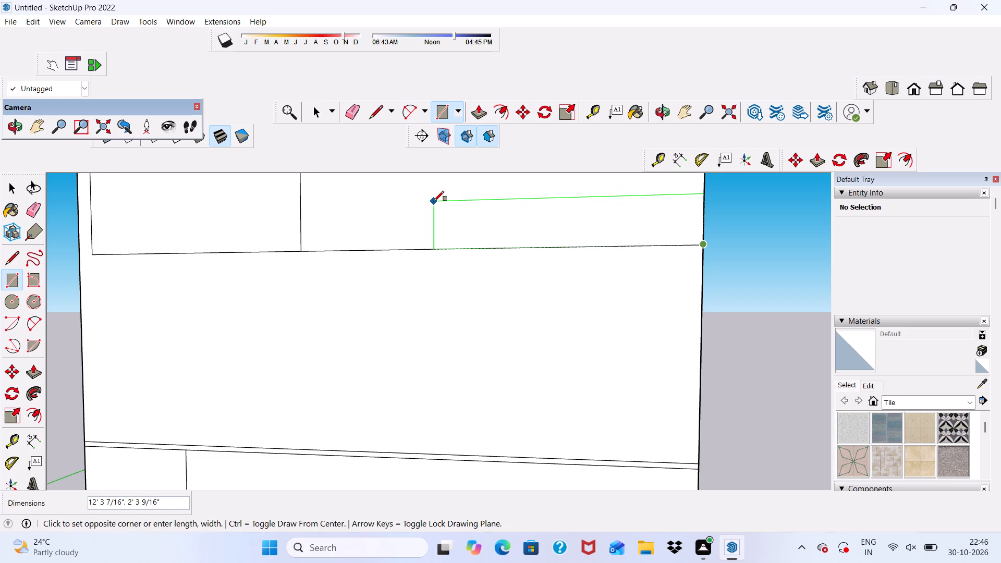
click(434, 201)
scroll(428, 210, down, 5)
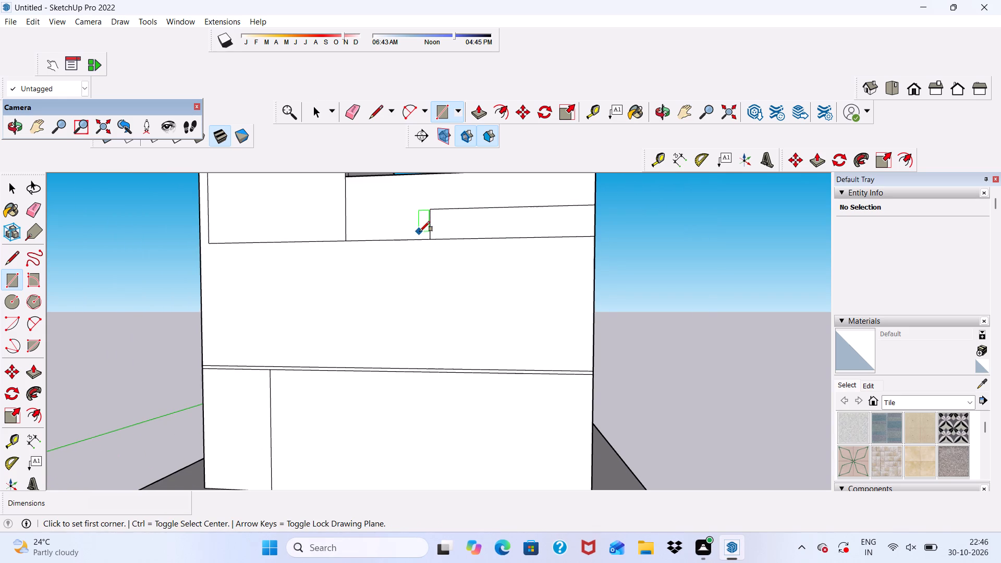
key(space)
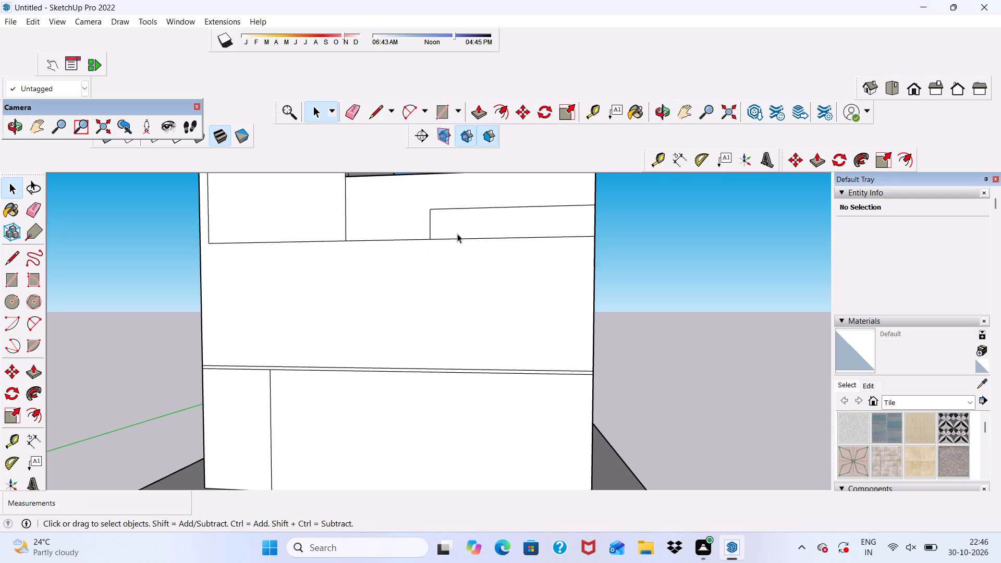
Push/Pull the small rectangle on the parapet's front face outward 3' as a projecting band.
click(459, 226)
click(480, 119)
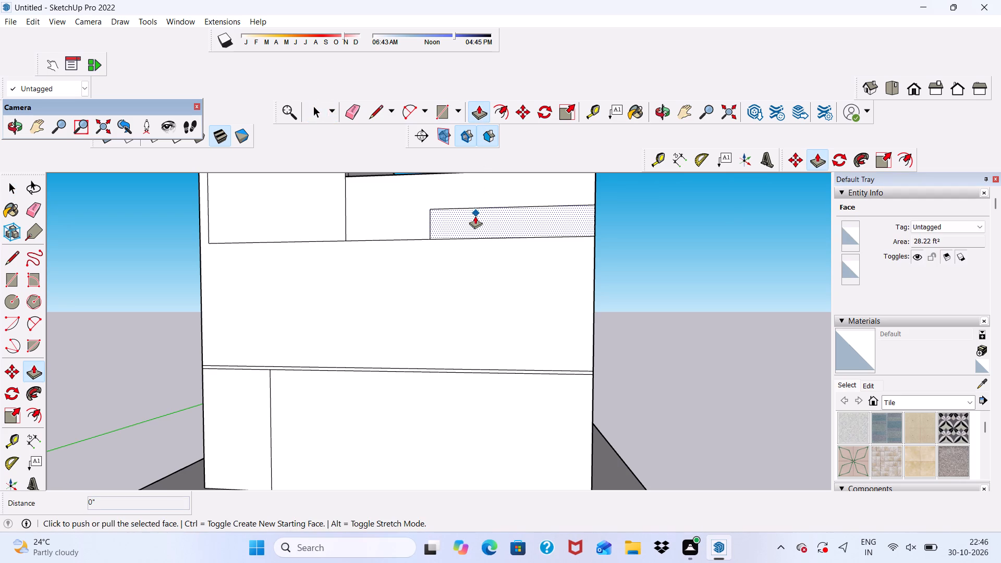
click(475, 216)
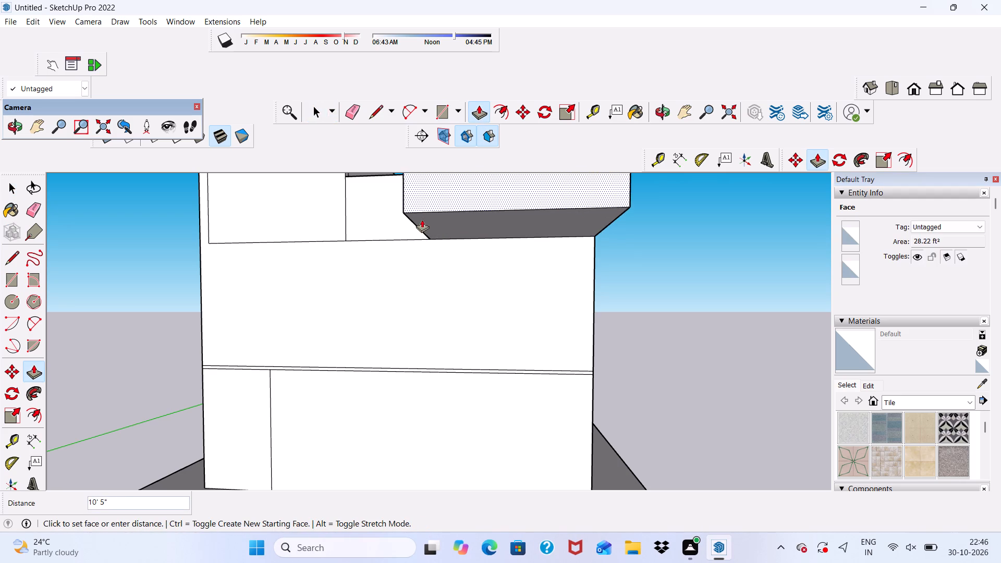
scroll(435, 225, down, 3)
middle_drag(451, 245, 511, 334)
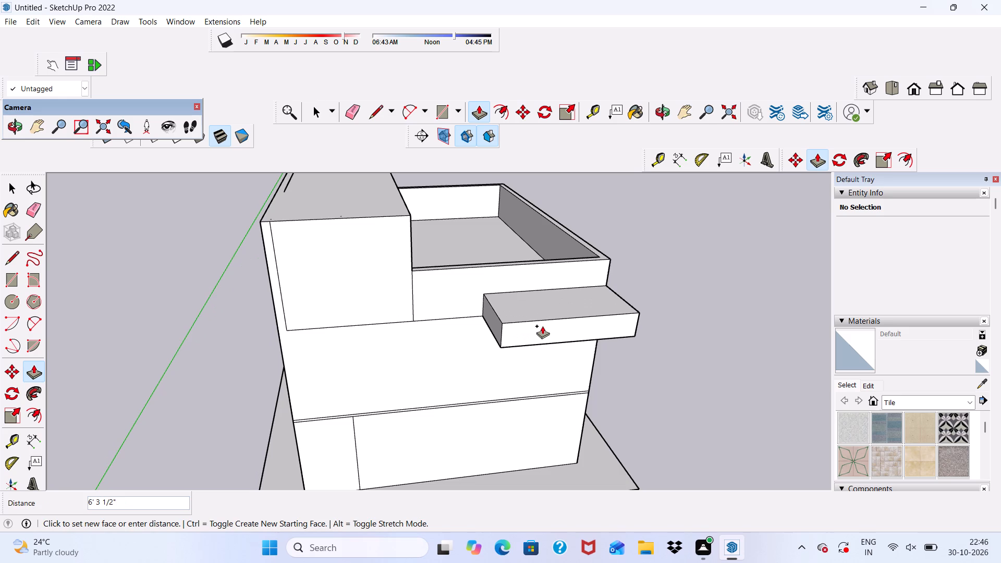
text(3')
key(Return)
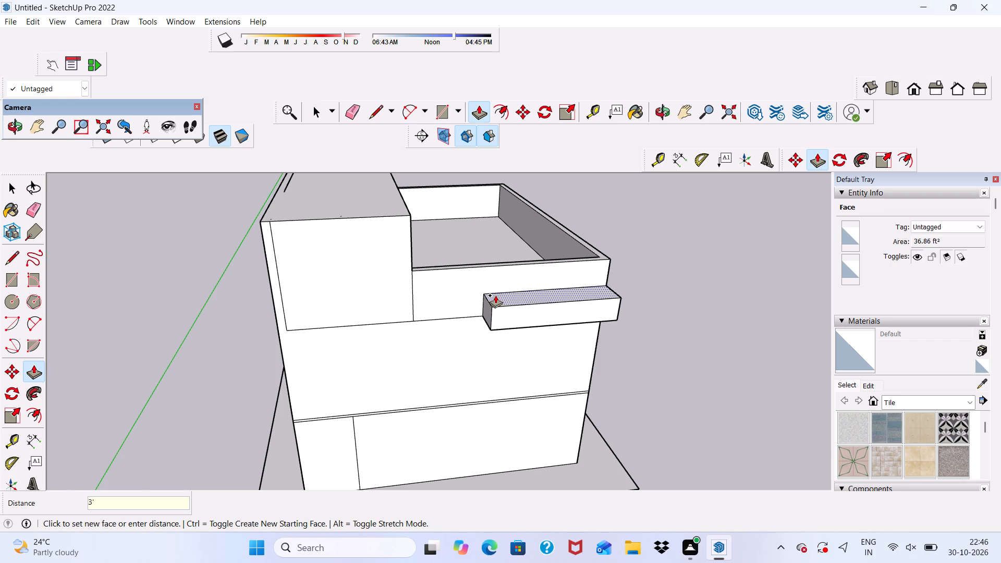
Push the projecting band's front face back so that the band projects about 2' from the wall.
scroll(495, 295, down, 3)
middle_drag(507, 345, 515, 303)
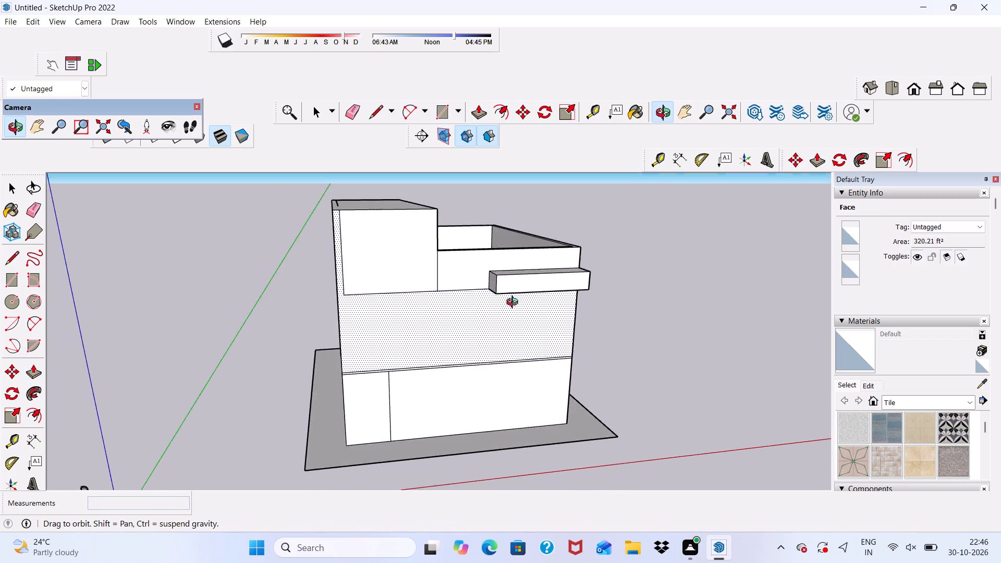
middle_drag(515, 303, 494, 258)
key(space)
scroll(594, 249, up, 5)
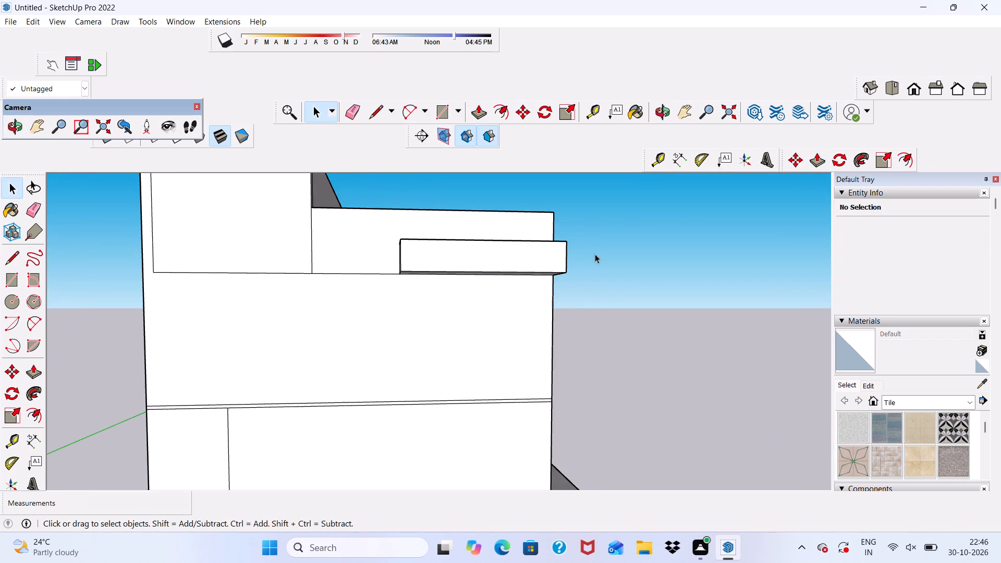
middle_drag(595, 254, 674, 252)
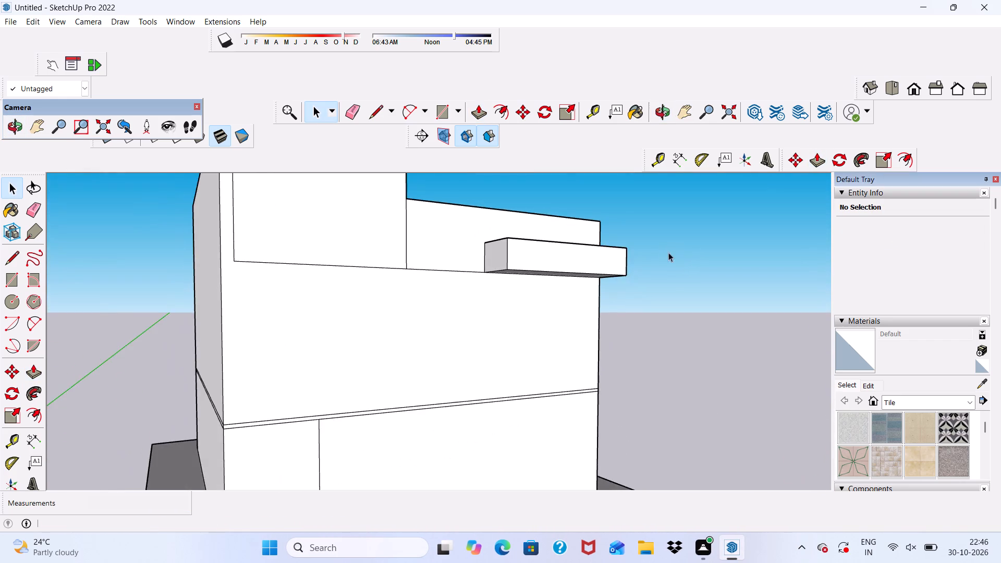
scroll(581, 252, up, 6)
click(552, 255)
click(473, 116)
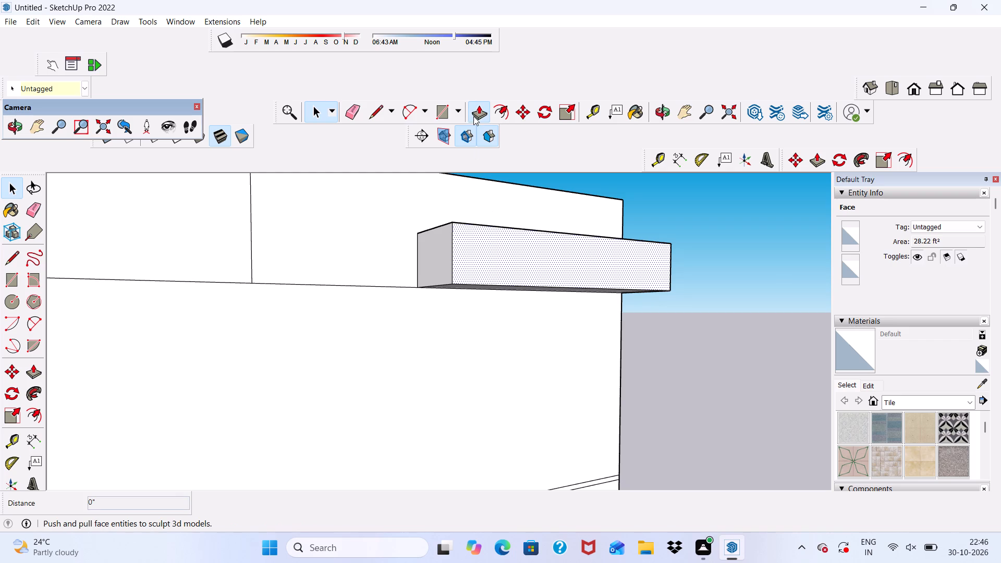
drag(479, 239, 465, 241)
scroll(465, 242, down, 4)
key(space)
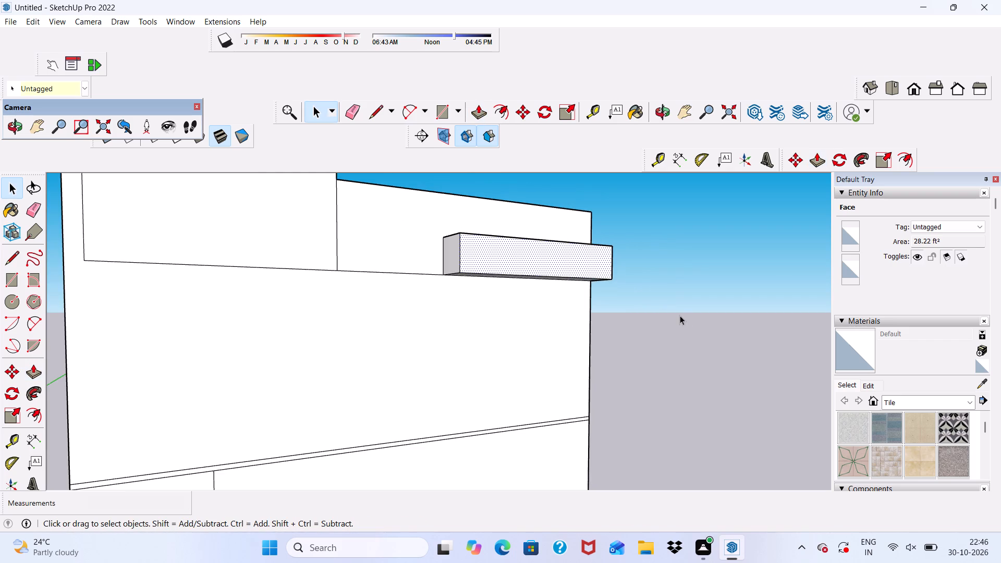
click(682, 318)
Draw a rectangle about 2' 6 9/16" by 2' 1/8" on the band's underside at the building's outer corner.
scroll(633, 320, down, 1)
click(440, 116)
middle_drag(594, 276, 595, 267)
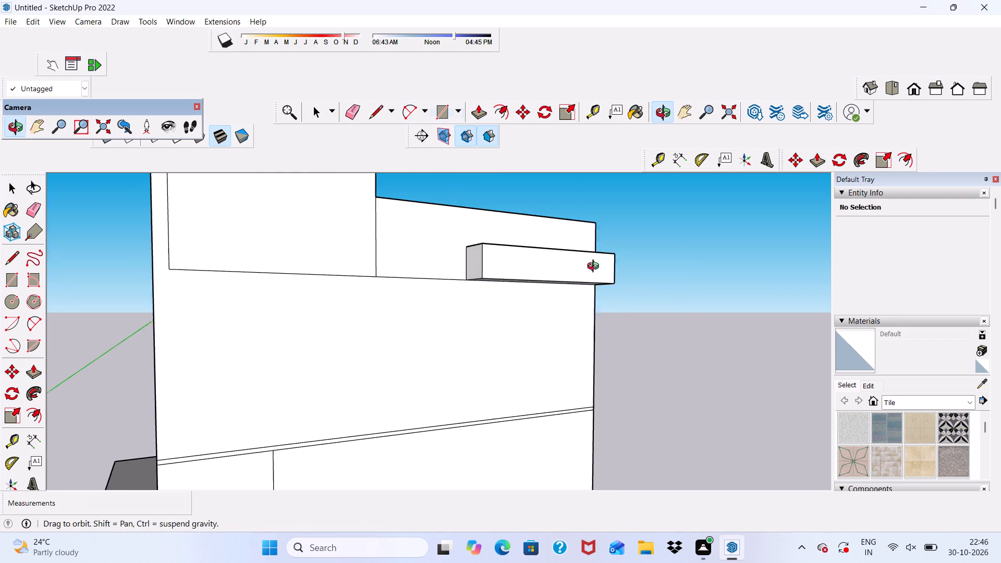
middle_drag(595, 267, 546, 225)
scroll(570, 274, up, 5)
click(587, 252)
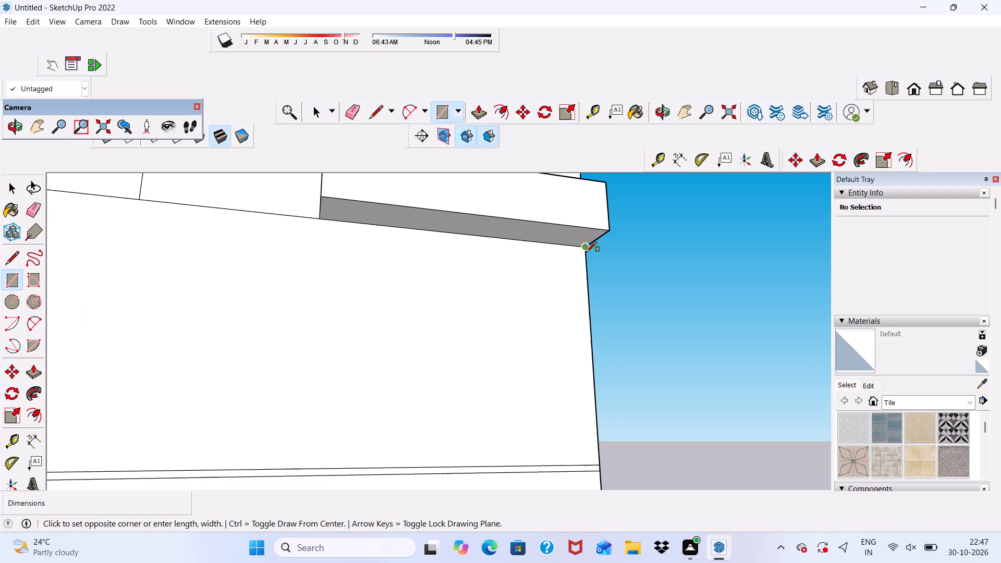
scroll(563, 230, up, 3)
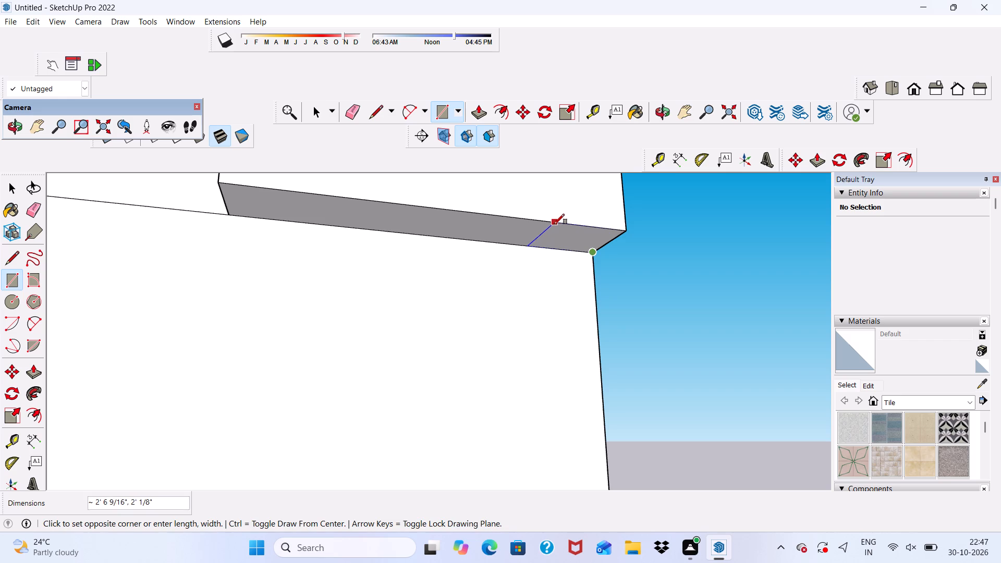
click(554, 224)
key(space)
Push/Pull the underside rectangle down about 10' 3 7/16" to the lower storey line, forming the frame's vertical leg.
click(560, 235)
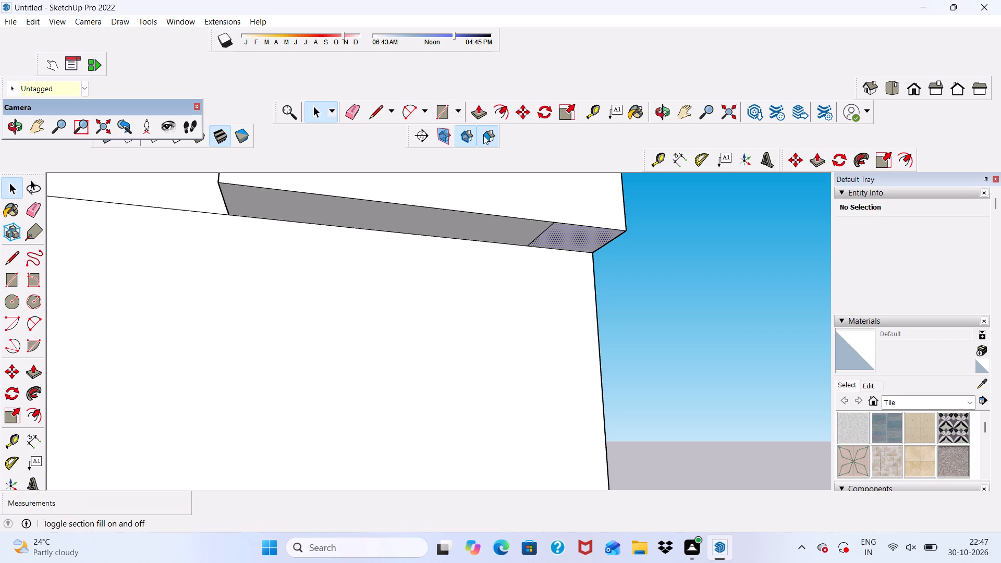
click(485, 111)
drag(582, 230, 587, 228)
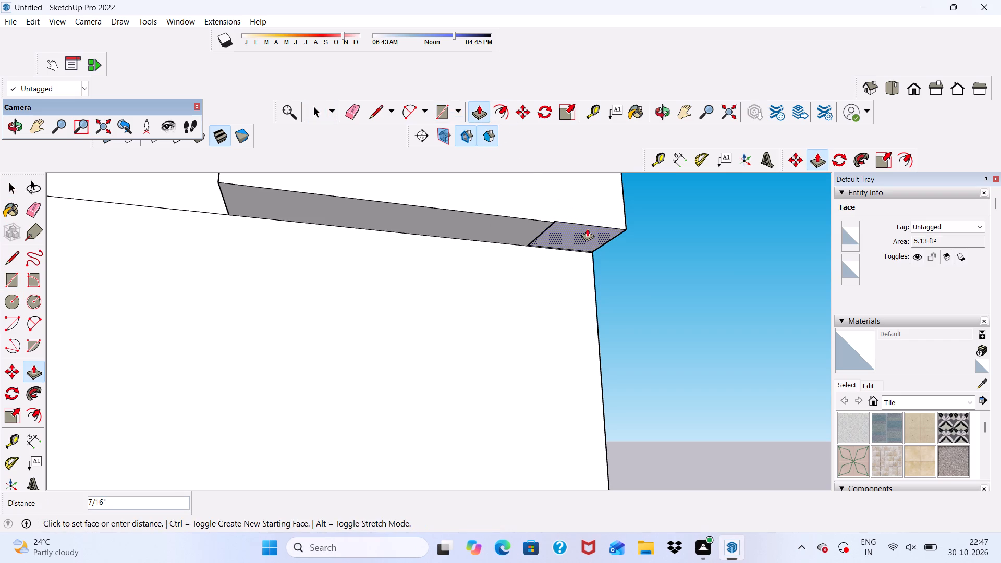
scroll(594, 290, down, 5)
scroll(586, 264, up, 4)
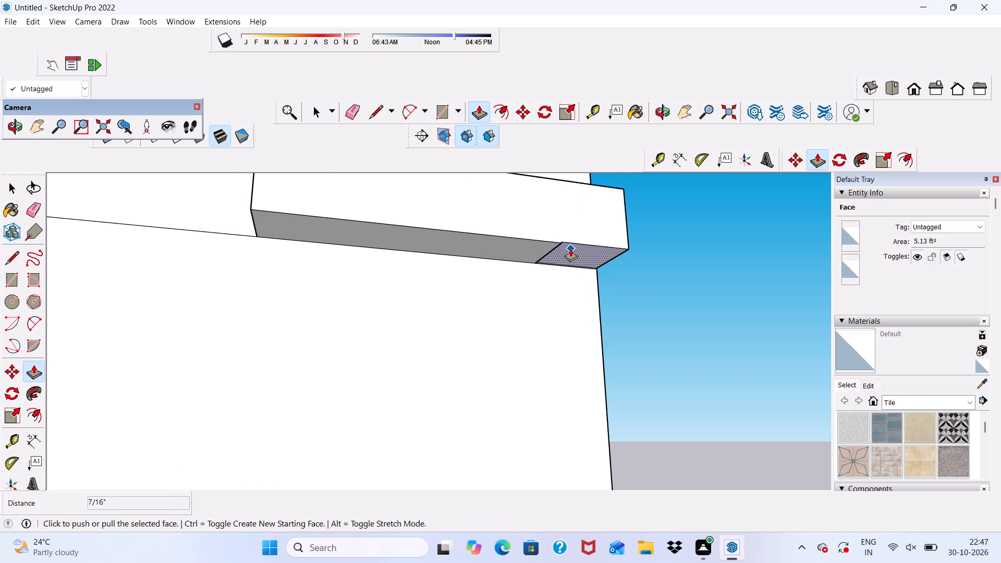
click(570, 249)
scroll(585, 324, down, 7)
scroll(546, 439, up, 1)
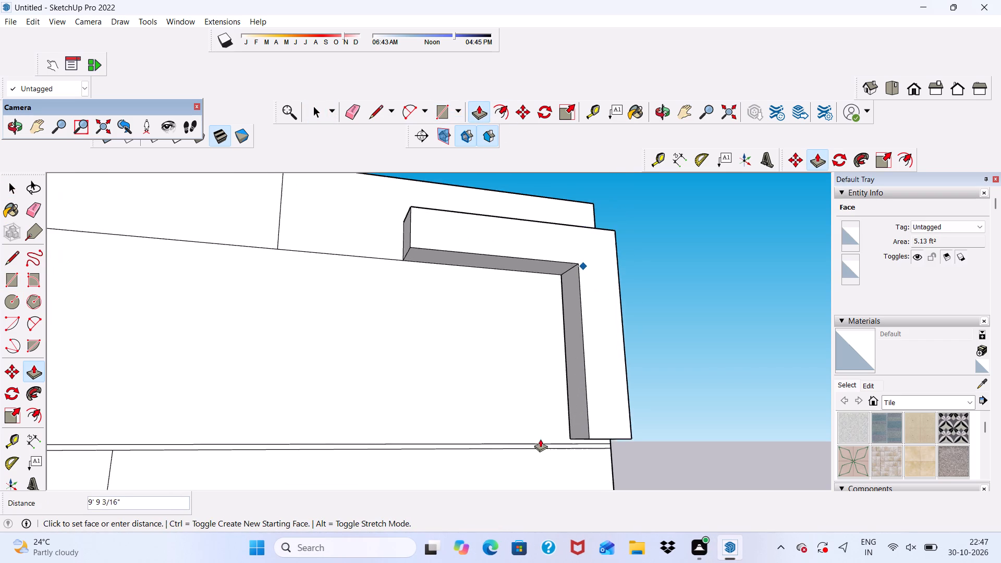
scroll(523, 444, down, 1)
scroll(518, 450, up, 4)
click(518, 449)
scroll(504, 423, down, 5)
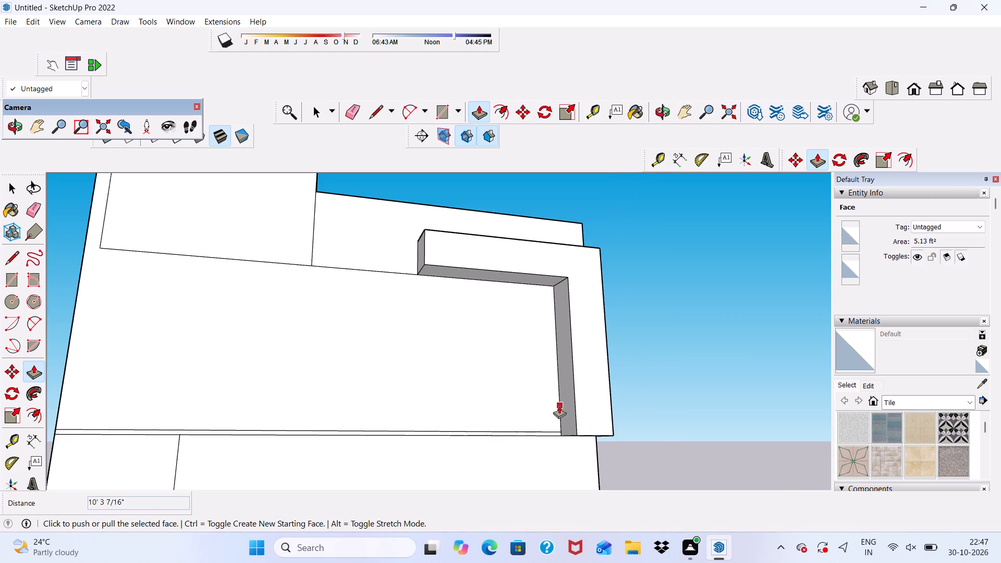
middle_drag(559, 406, 602, 433)
click(585, 424)
key(space)
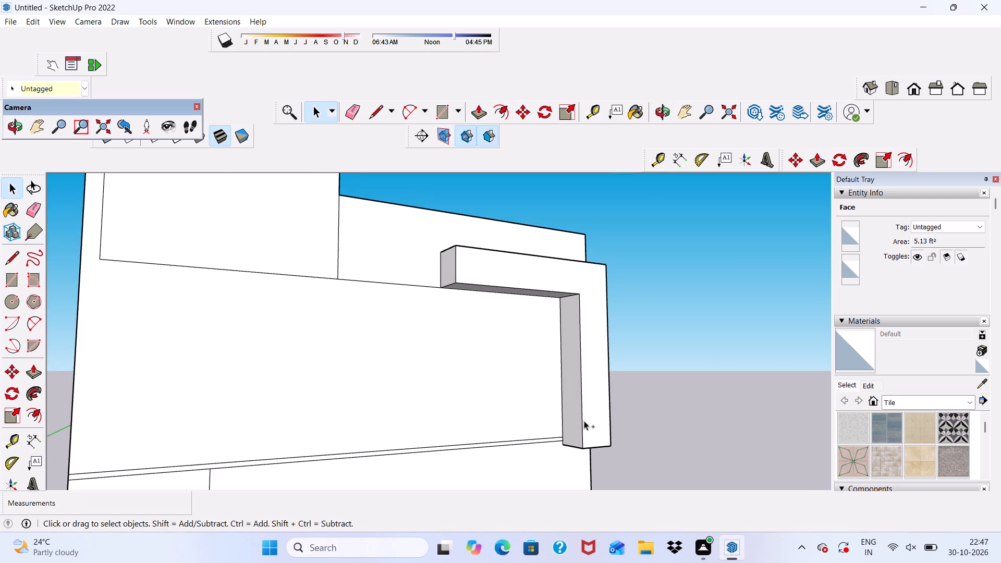
key(ctrl+z)
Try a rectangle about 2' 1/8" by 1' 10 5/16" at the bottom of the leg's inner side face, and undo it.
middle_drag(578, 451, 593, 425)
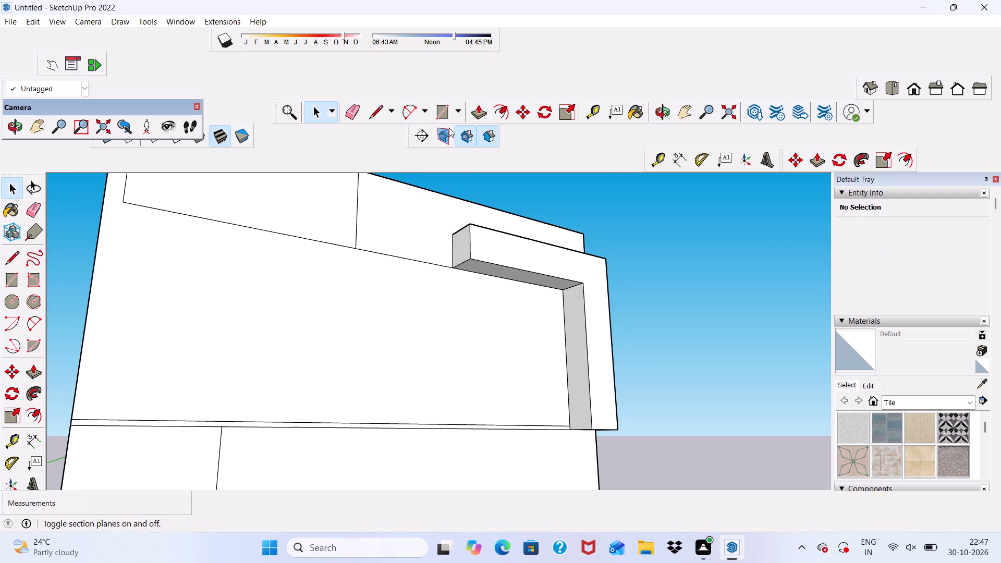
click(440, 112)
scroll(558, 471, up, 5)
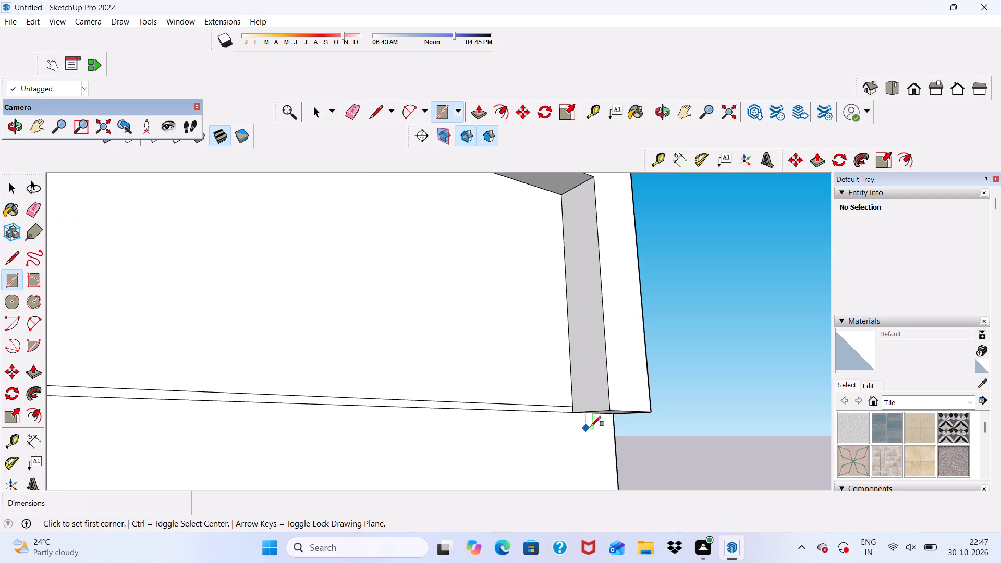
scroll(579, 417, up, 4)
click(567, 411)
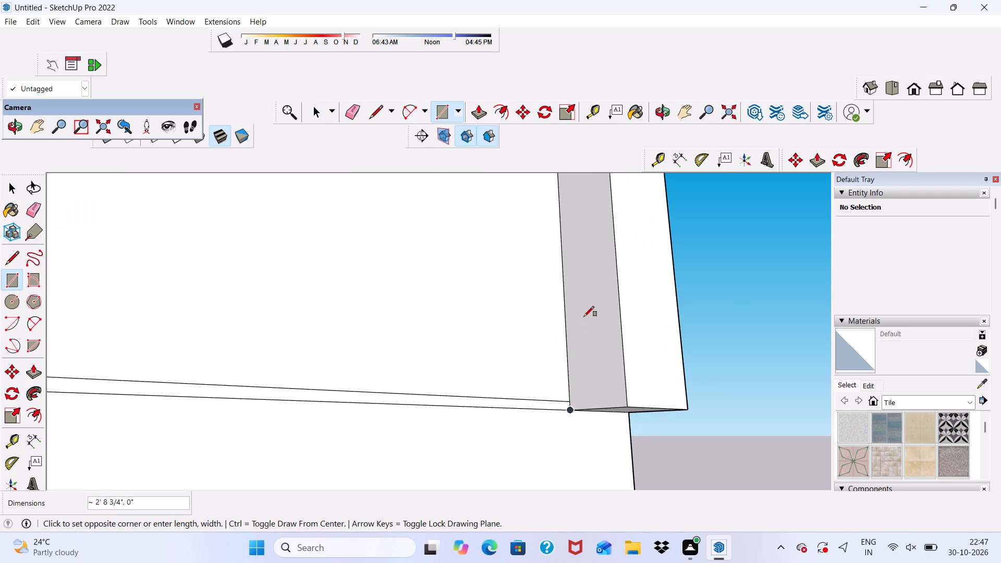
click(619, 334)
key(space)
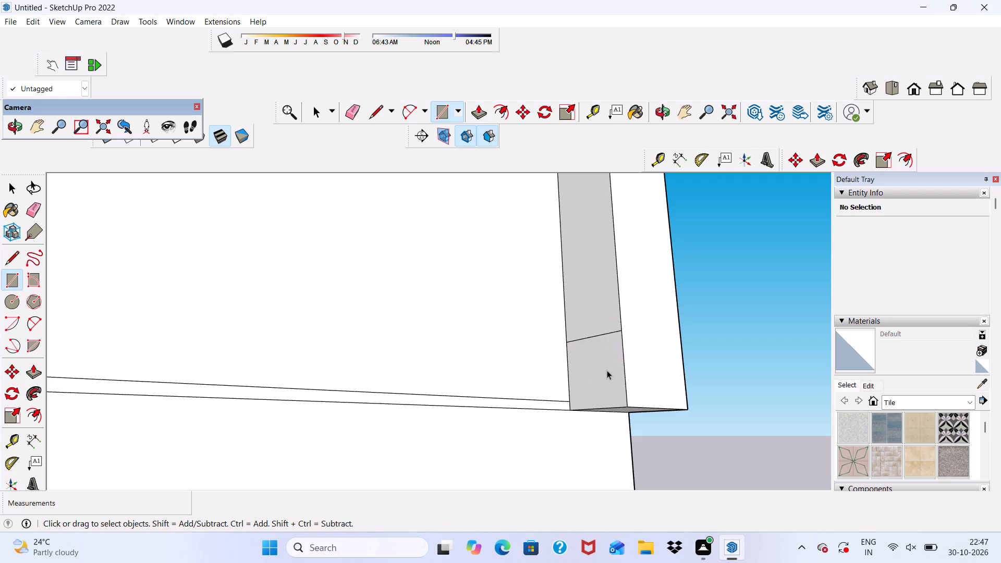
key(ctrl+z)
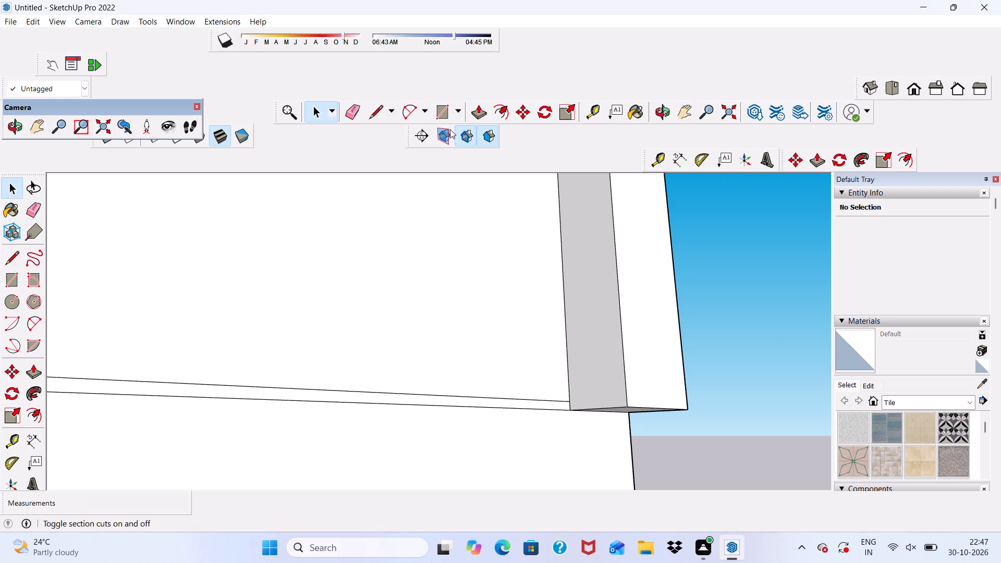
Draw a rectangle about 2' 1/8" by 1' 4 1/4" at the bottom of the leg's inner side face.
drag(434, 116, 445, 122)
click(568, 411)
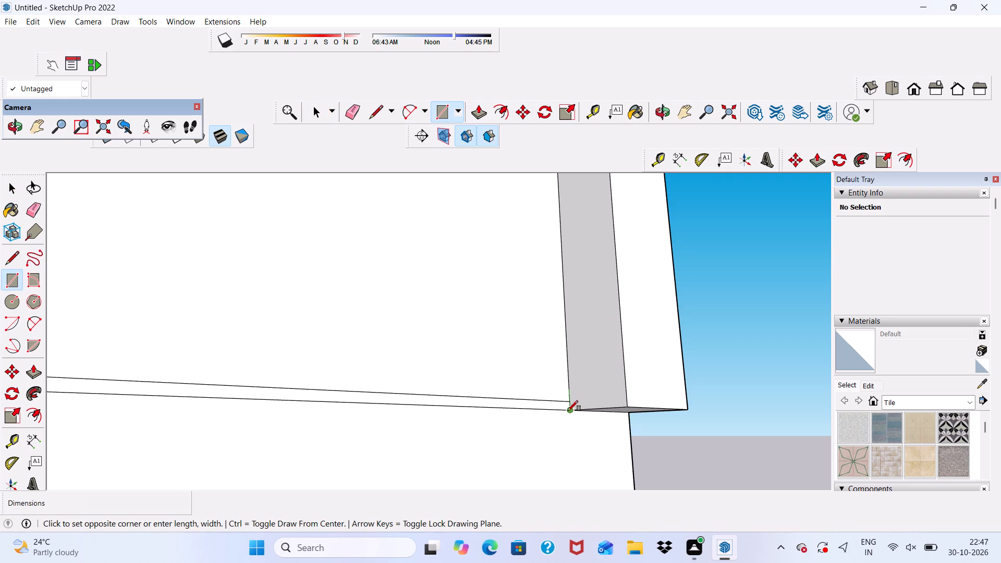
click(625, 355)
key(space)
Push/Pull the rectangle at the leg's bottom across the facade to align with the upper band's free end, forming the lower arm.
click(596, 381)
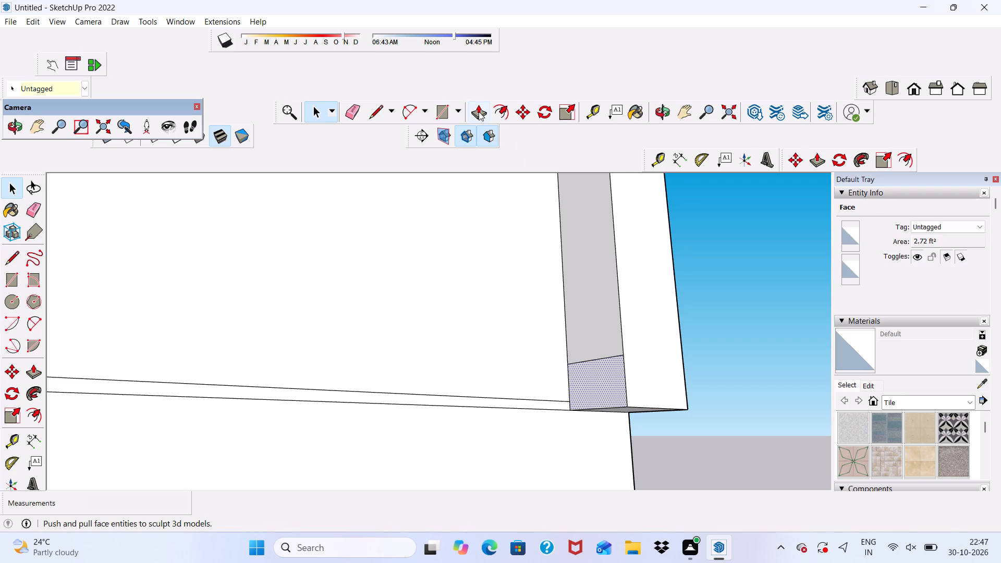
click(479, 112)
click(601, 369)
scroll(316, 332, down, 5)
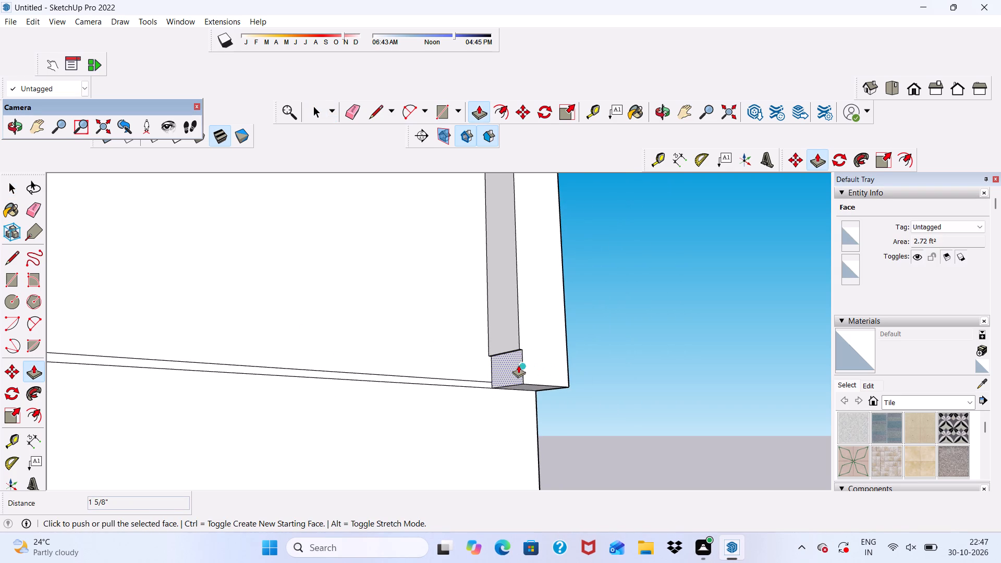
click(517, 362)
scroll(338, 316, down, 12)
scroll(328, 215, up, 5)
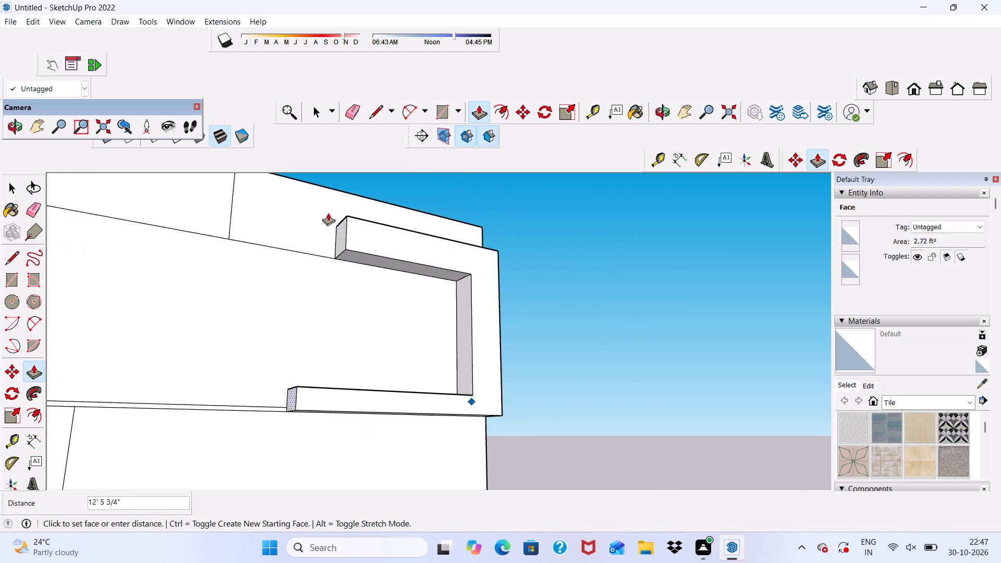
click(341, 249)
scroll(410, 291, down, 3)
middle_drag(416, 299, 336, 293)
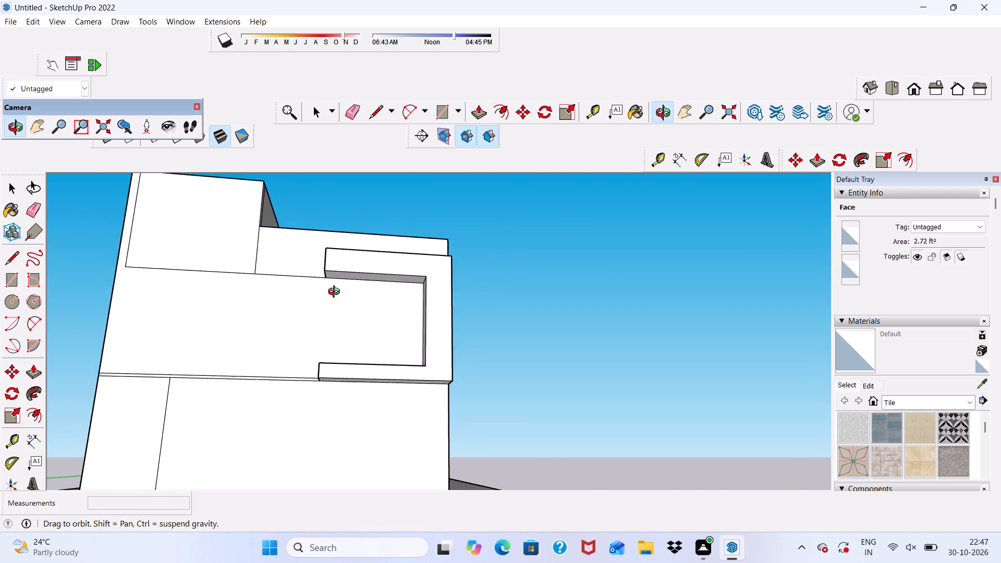
middle_drag(336, 293, 327, 331)
key(space)
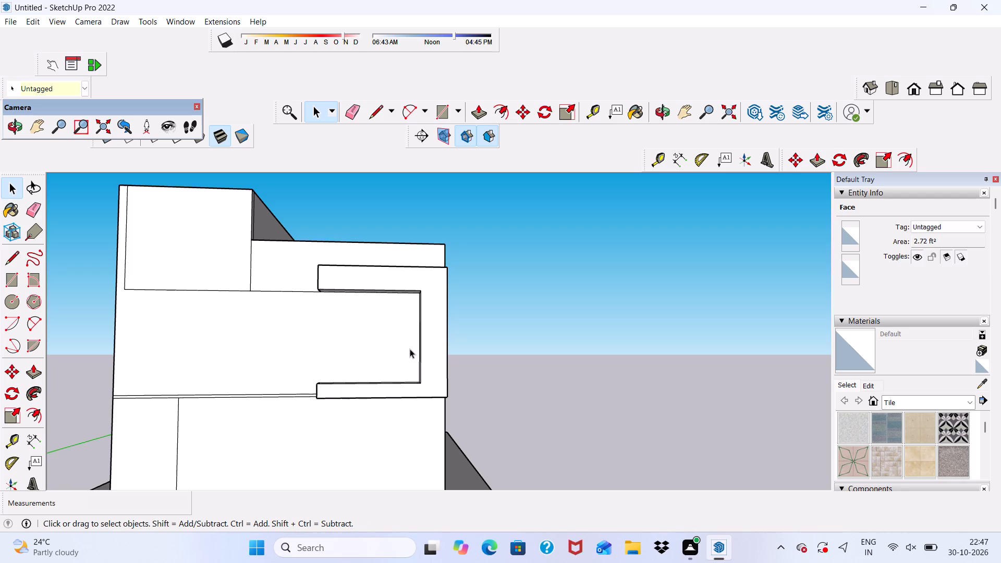
Draw a rectangular strip about 9' 9" long on the lower arm's top face, against the wall from the free end to the leg.
scroll(374, 369, up, 4)
middle_drag(401, 380, 402, 401)
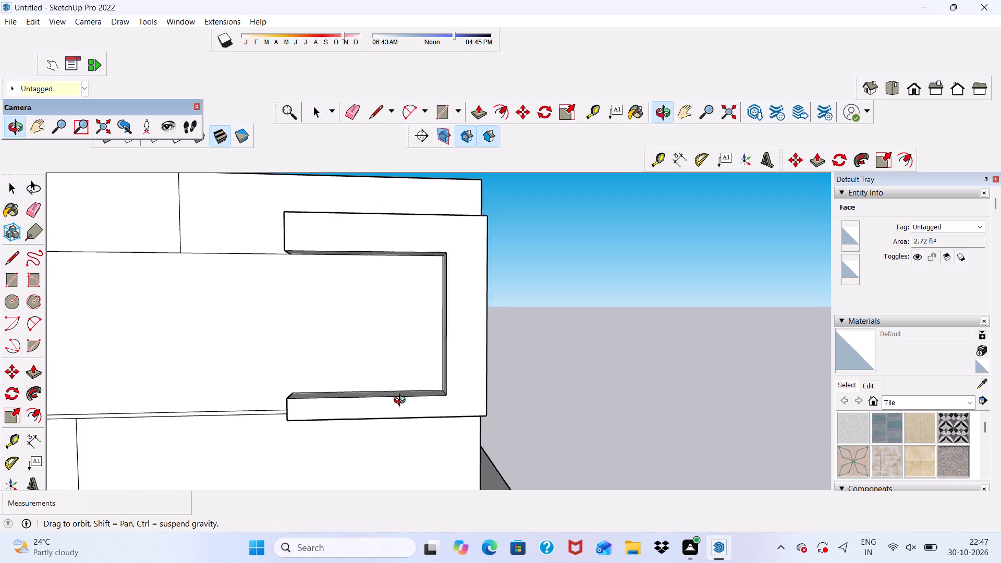
middle_drag(402, 401, 395, 430)
scroll(388, 410, up, 5)
middle_drag(382, 386, 387, 402)
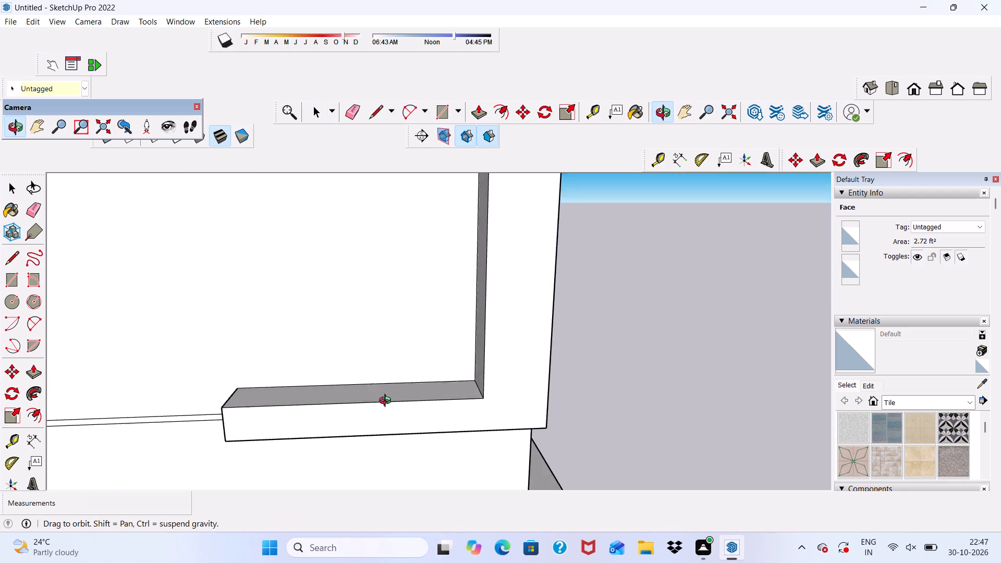
middle_drag(387, 402, 388, 414)
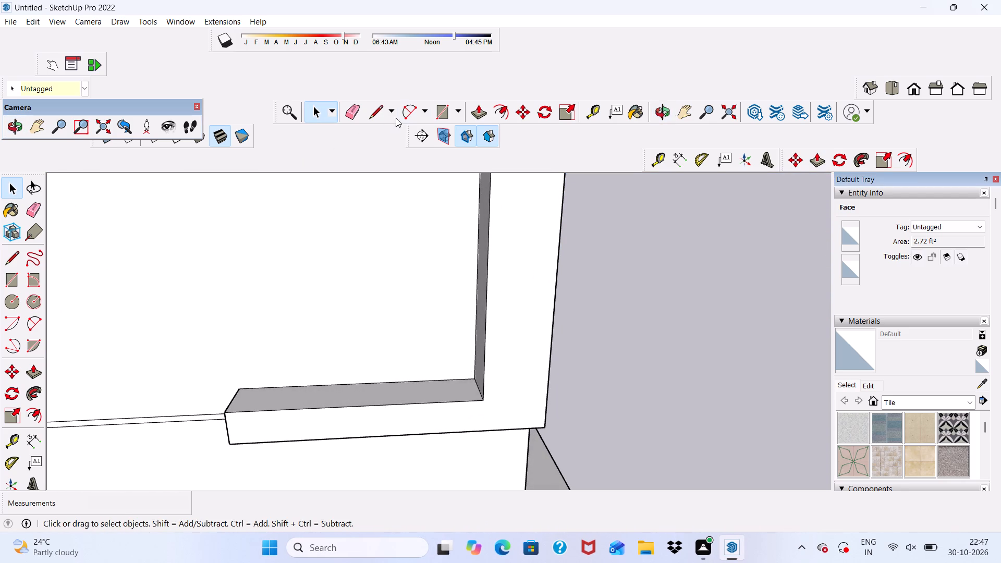
click(439, 108)
scroll(289, 339, up, 4)
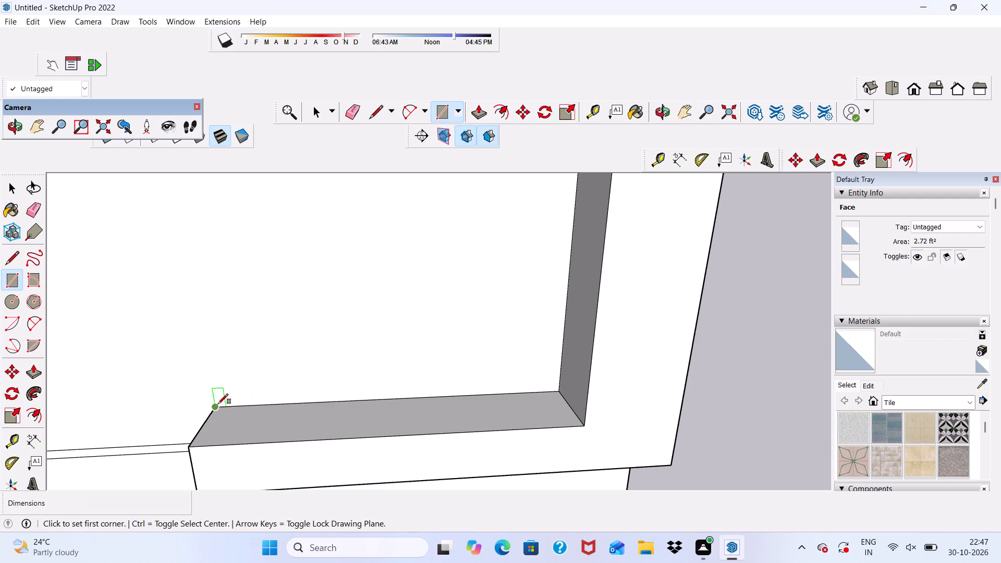
click(212, 406)
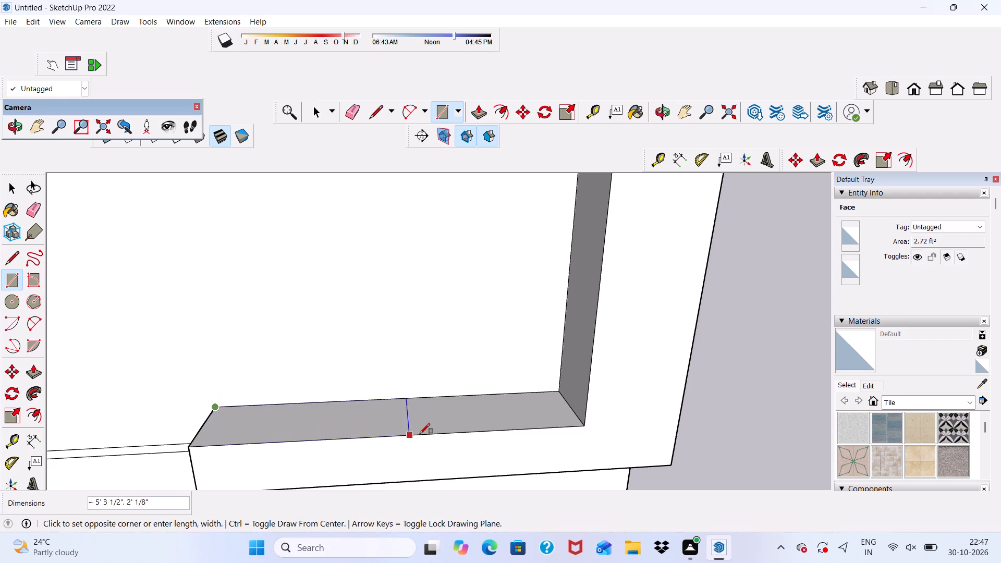
scroll(571, 415, up, 2)
click(571, 415)
scroll(535, 368, down, 4)
key(space)
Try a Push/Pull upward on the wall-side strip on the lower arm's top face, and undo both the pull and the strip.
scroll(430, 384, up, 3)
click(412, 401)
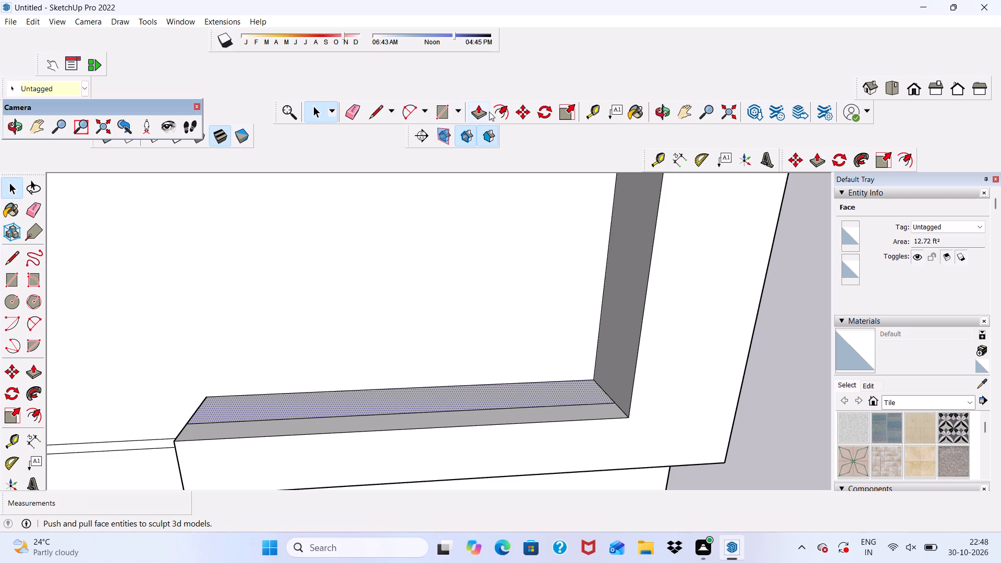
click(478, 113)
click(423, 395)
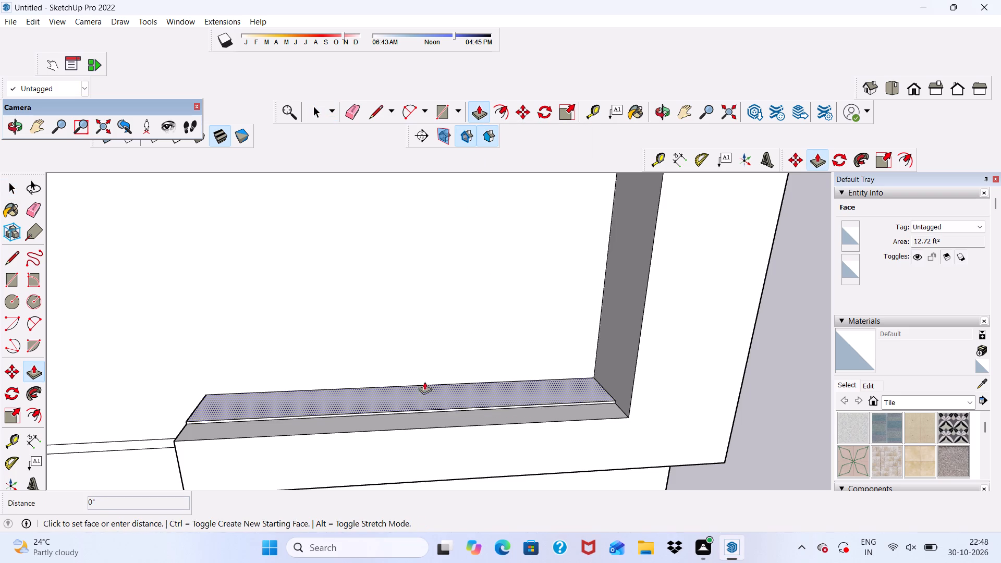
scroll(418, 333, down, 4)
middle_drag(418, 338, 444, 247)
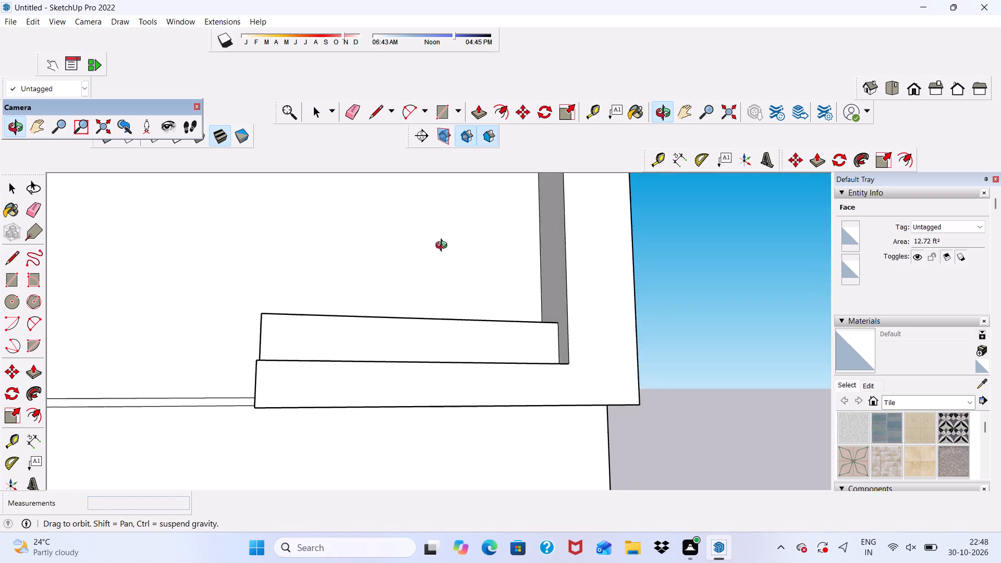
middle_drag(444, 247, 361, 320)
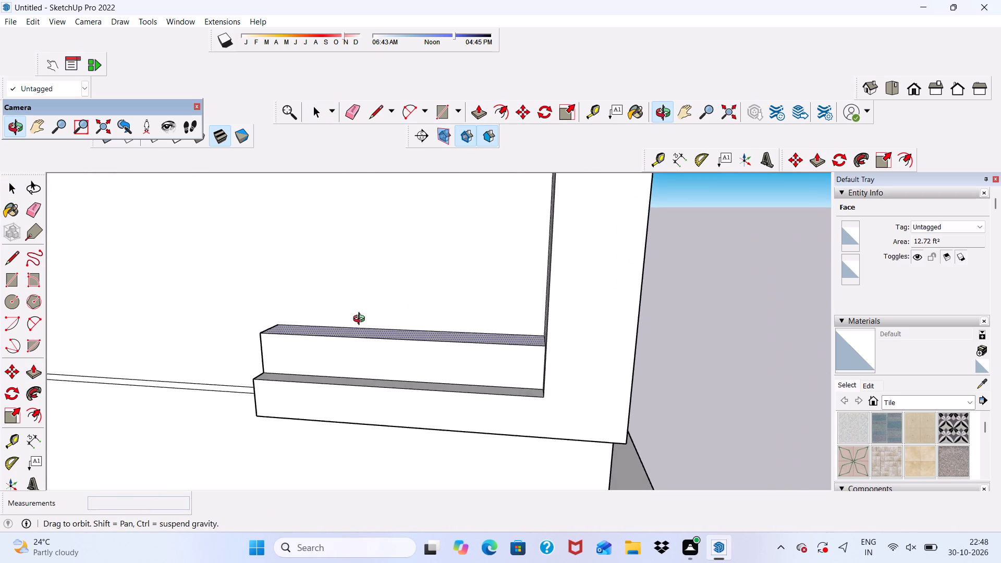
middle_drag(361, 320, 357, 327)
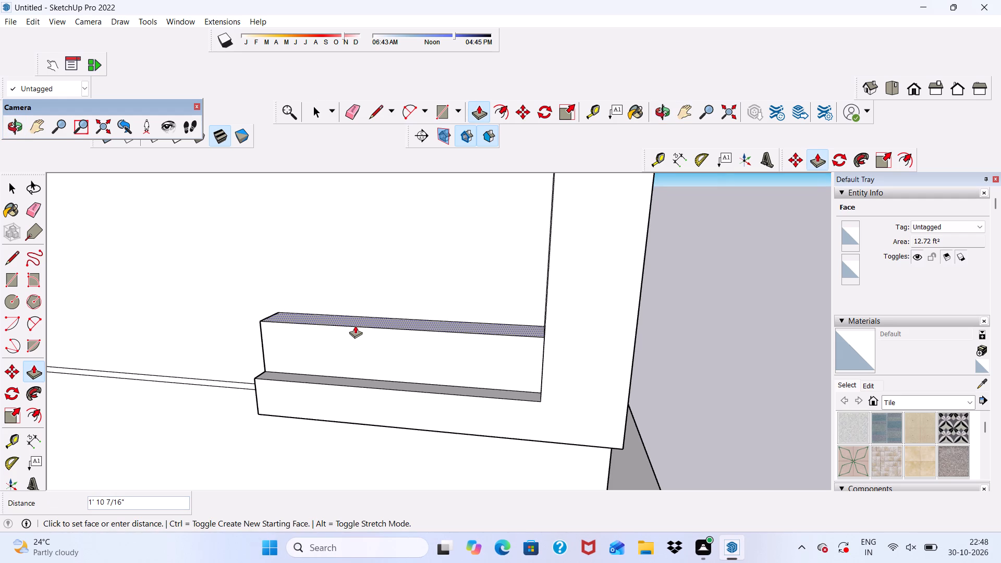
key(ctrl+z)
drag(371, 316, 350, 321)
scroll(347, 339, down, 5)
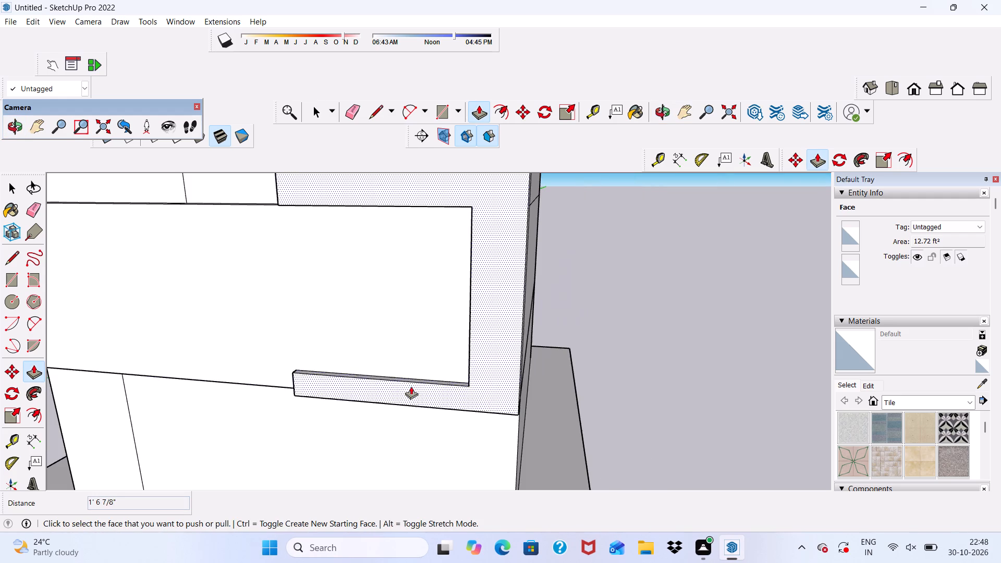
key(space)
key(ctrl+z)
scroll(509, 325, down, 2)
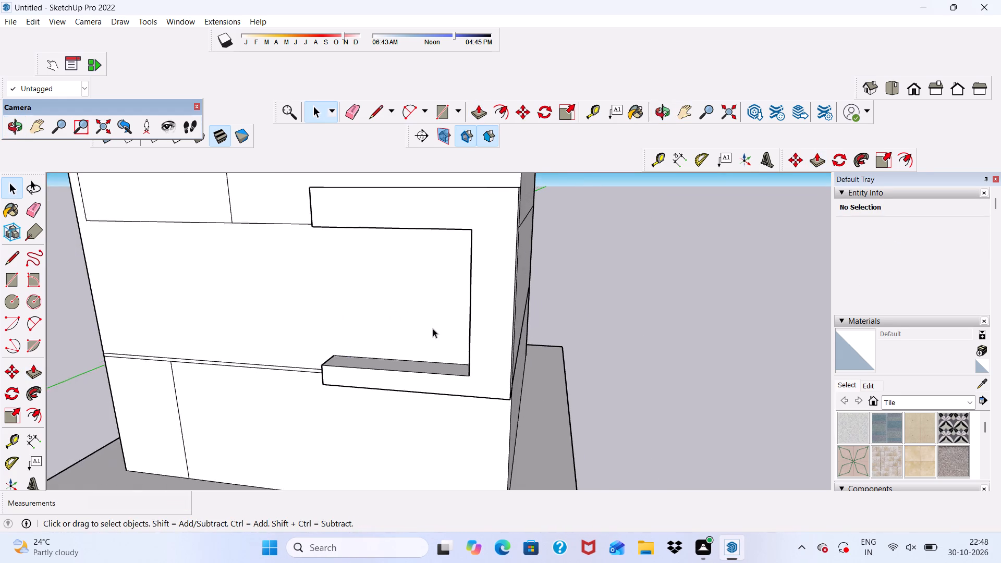
Draw a rectangle about 11' 4 1/2" by 10' on the wall inside the frame, from the leg's upper inner corner past the lower arm's free end.
middle_drag(433, 328, 528, 310)
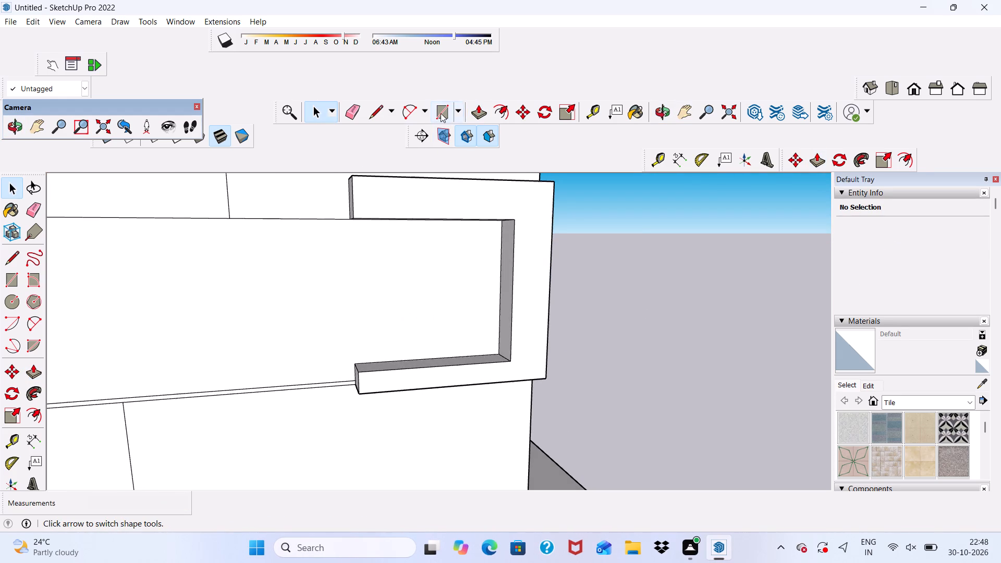
click(441, 113)
scroll(380, 229, up, 4)
scroll(547, 230, up, 1)
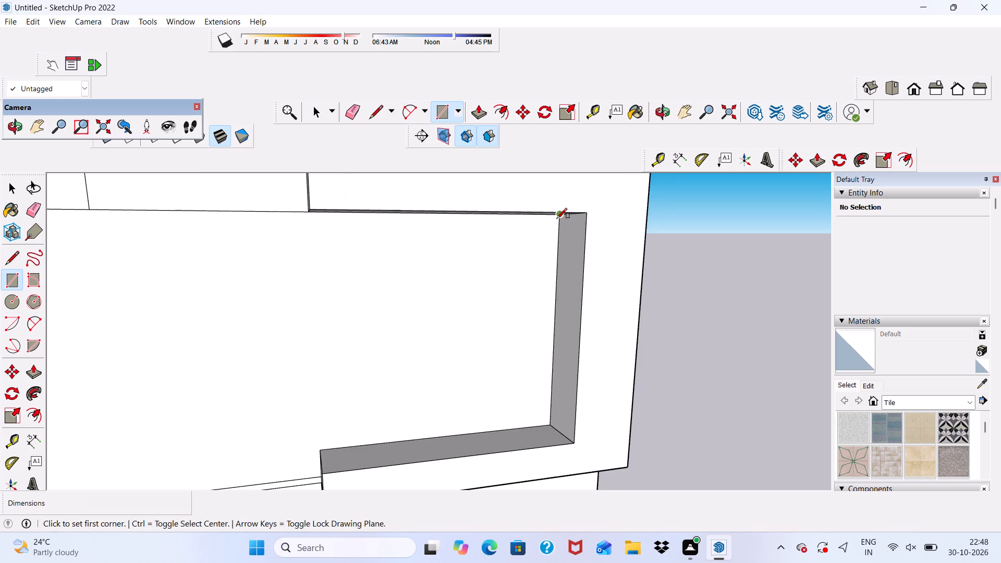
click(557, 218)
scroll(403, 249, up, 4)
scroll(240, 249, down, 12)
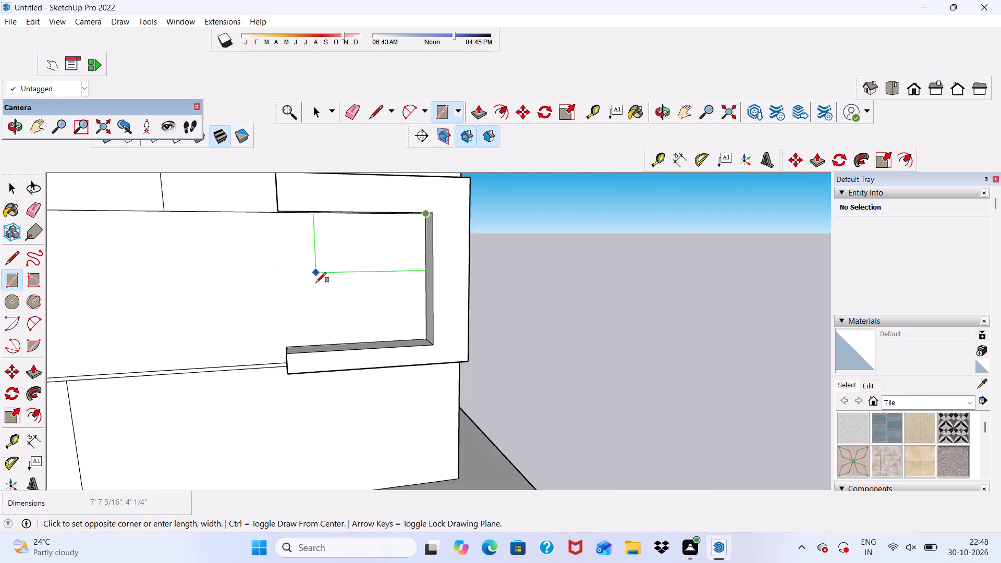
scroll(316, 292, up, 5)
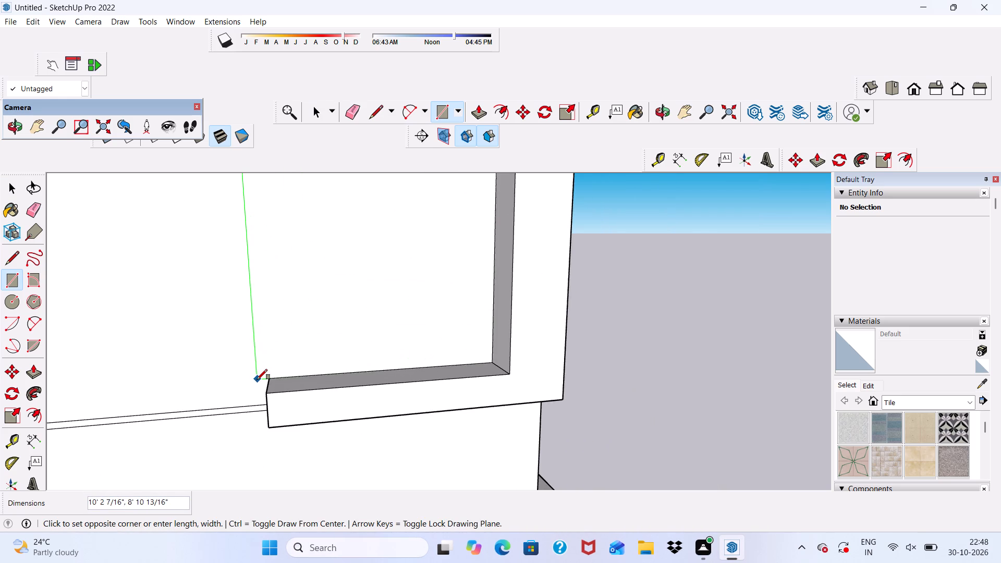
scroll(260, 364, down, 3)
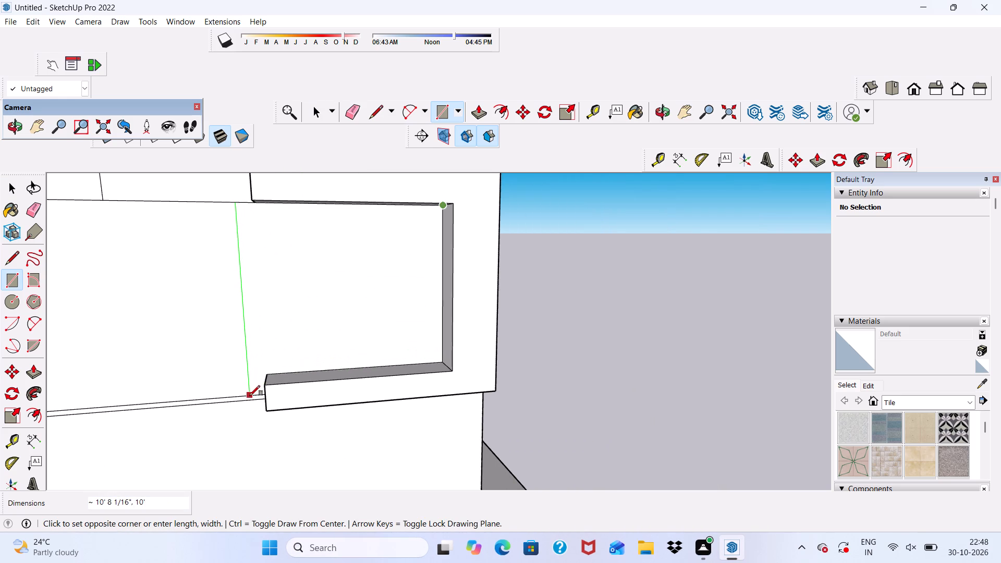
click(236, 397)
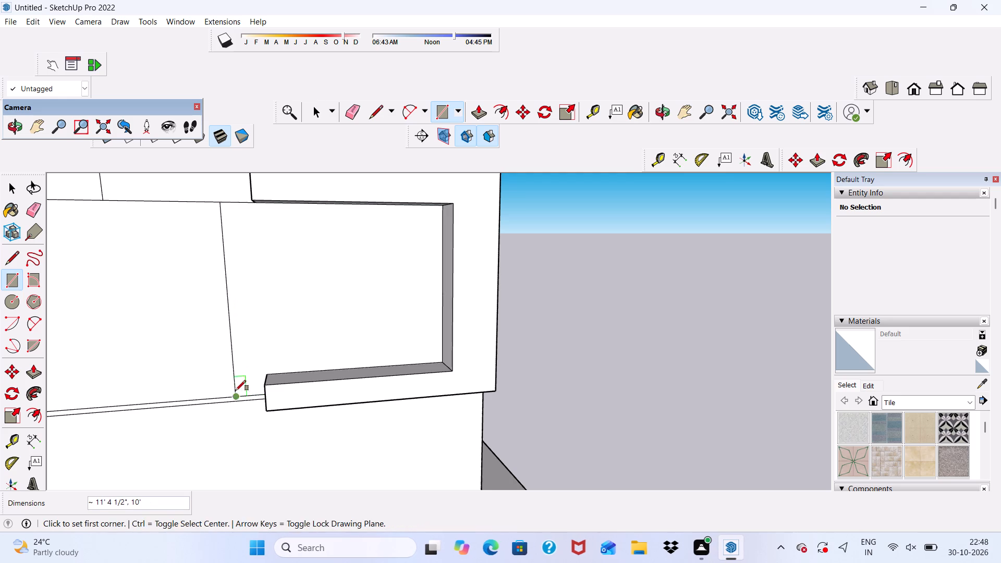
key(space)
Push/Pull the wall rectangle inward in two passes of about 1' 6 5/8" and 6 13/16", making a recess behind the frame.
click(310, 311)
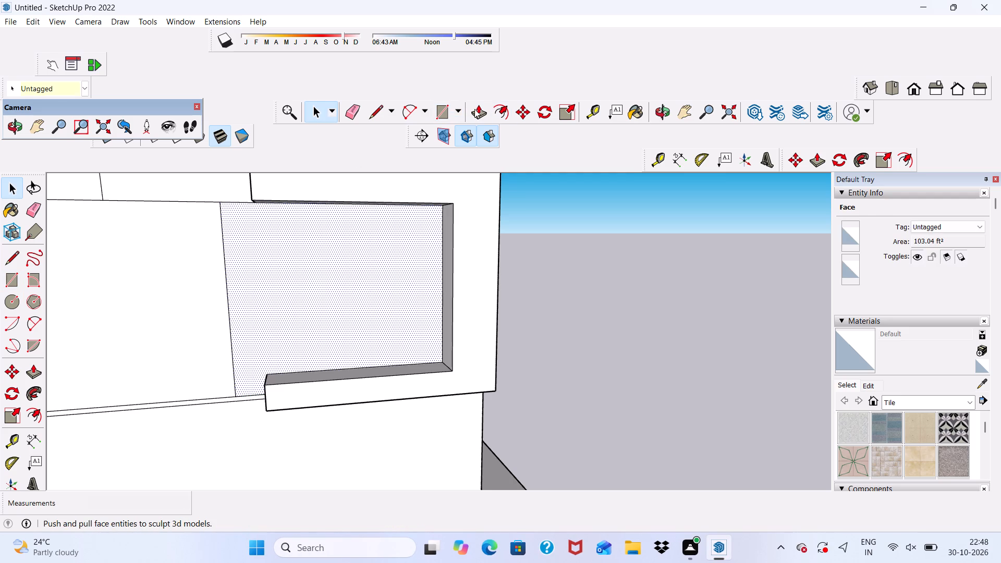
click(475, 109)
drag(326, 285, 329, 277)
scroll(263, 279, down, 1)
middle_drag(264, 286, 227, 336)
scroll(297, 308, up, 6)
drag(298, 308, 309, 293)
scroll(308, 293, down, 4)
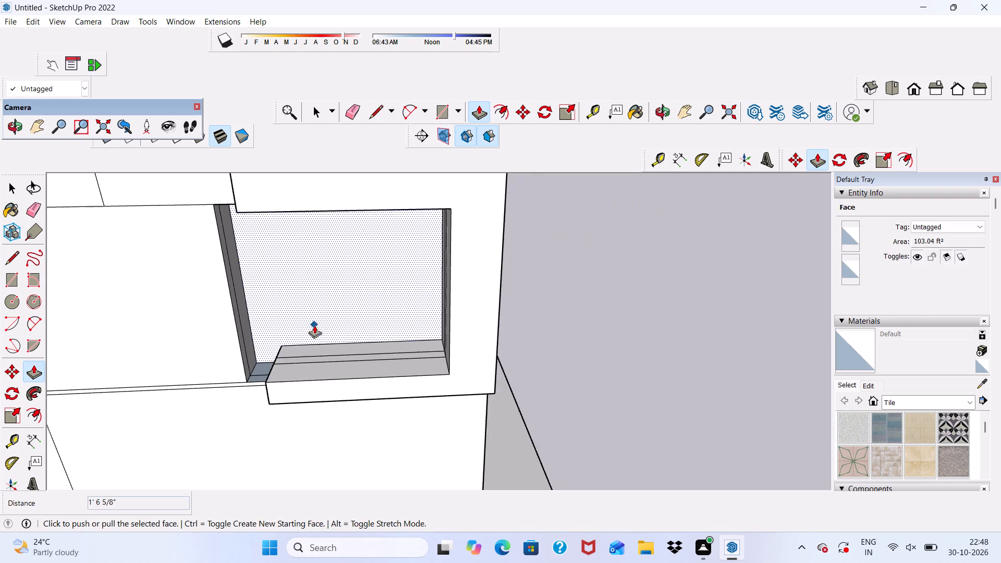
scroll(314, 325, down, 6)
middle_drag(323, 307, 364, 228)
scroll(354, 239, up, 3)
click(352, 240)
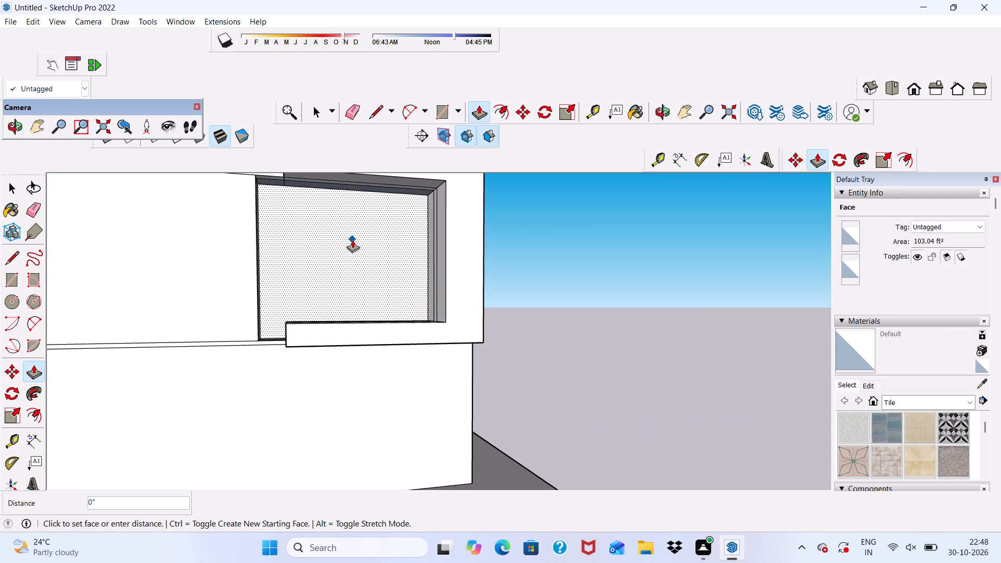
scroll(346, 249, down, 1)
middle_drag(345, 252, 419, 277)
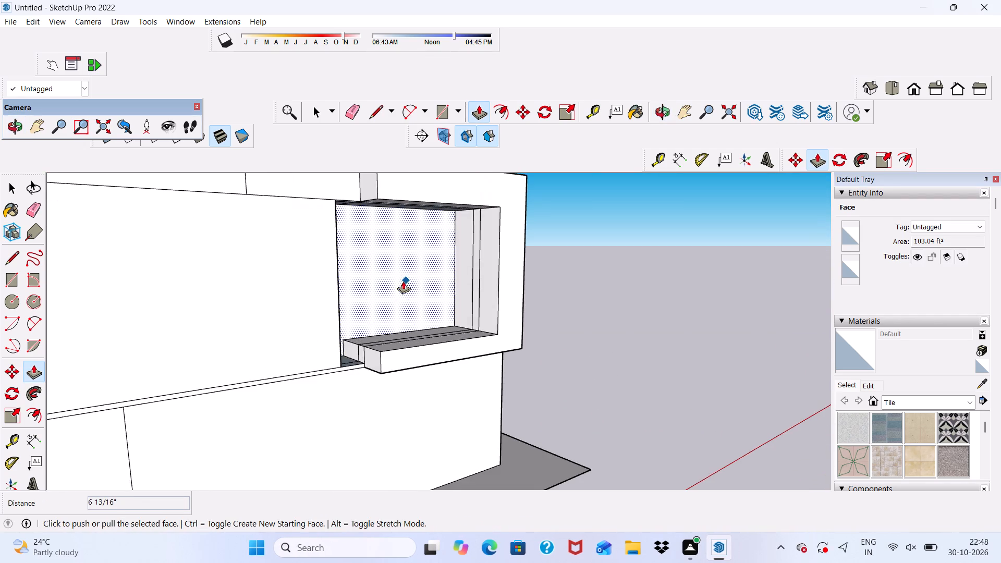
scroll(359, 355, up, 10)
key(space)
Erase the leftover vertical edges that divide the leg's inner side face beside the recess.
scroll(350, 352, up, 4)
scroll(340, 327, down, 2)
scroll(341, 335, up, 1)
middle_drag(341, 335, 341, 348)
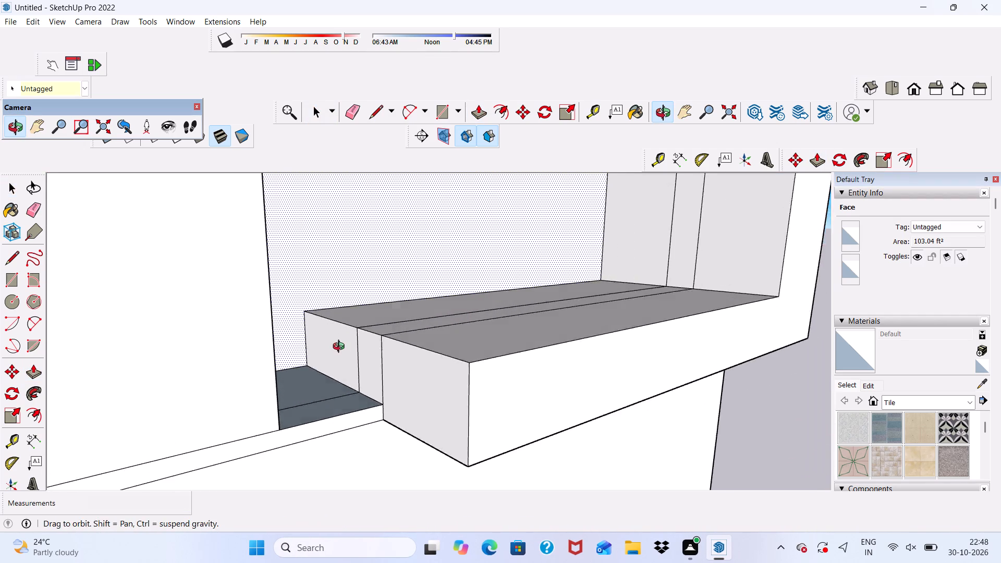
middle_drag(341, 348, 309, 365)
middle_drag(285, 372, 215, 362)
scroll(289, 283, down, 15)
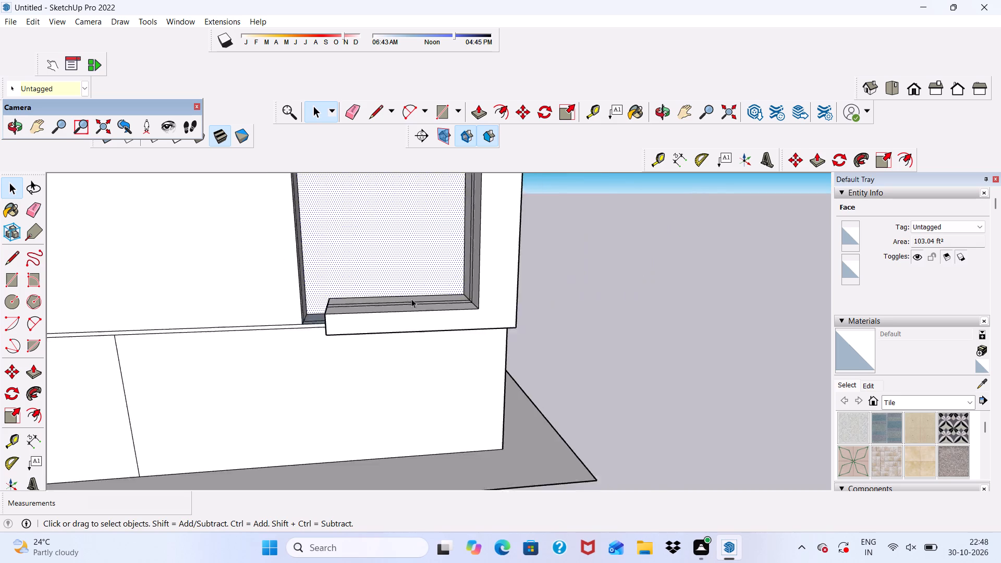
scroll(411, 299, down, 2)
middle_drag(454, 341, 512, 308)
scroll(489, 258, up, 4)
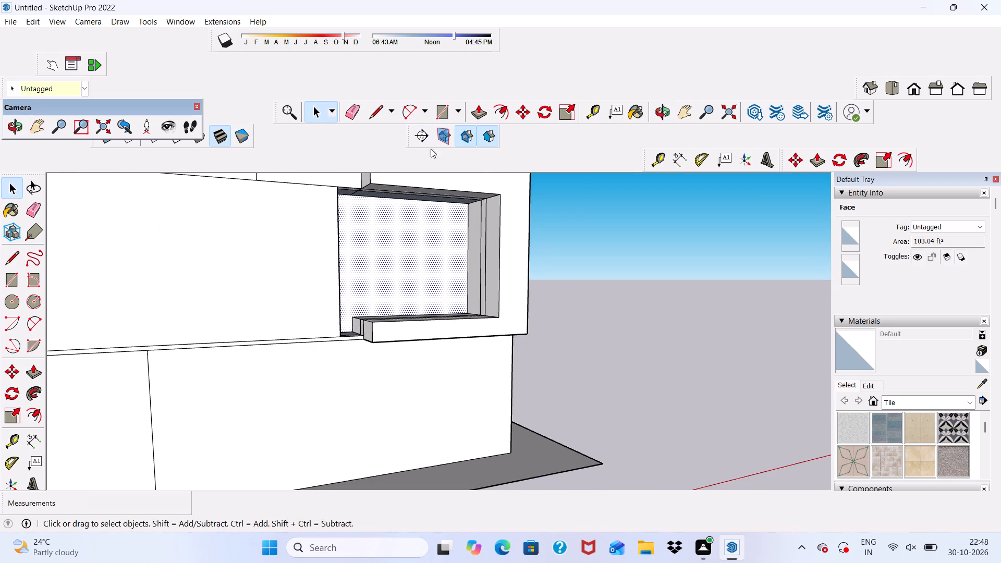
click(383, 104)
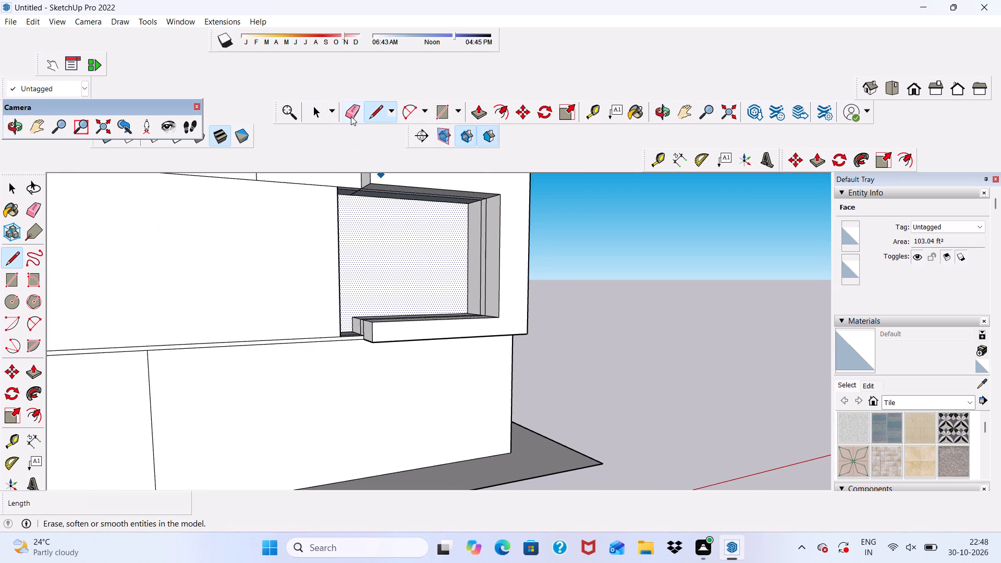
click(351, 116)
scroll(499, 256, up, 5)
drag(465, 219, 481, 228)
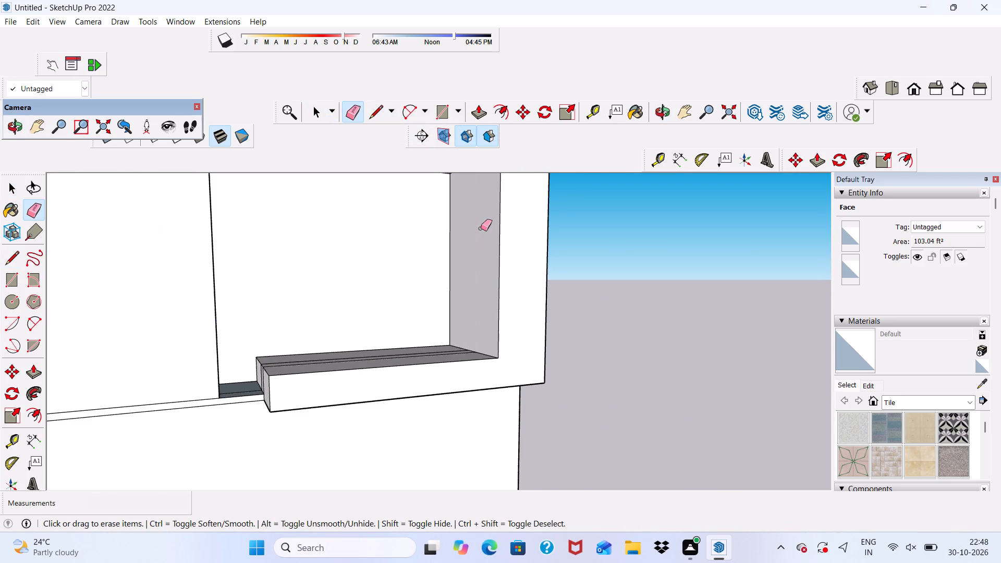
Erase the lengthwise edge and the short cross edge that divide the recess's ceiling strip.
scroll(477, 226, down, 10)
middle_drag(419, 182, 420, 146)
scroll(415, 185, up, 11)
click(410, 205)
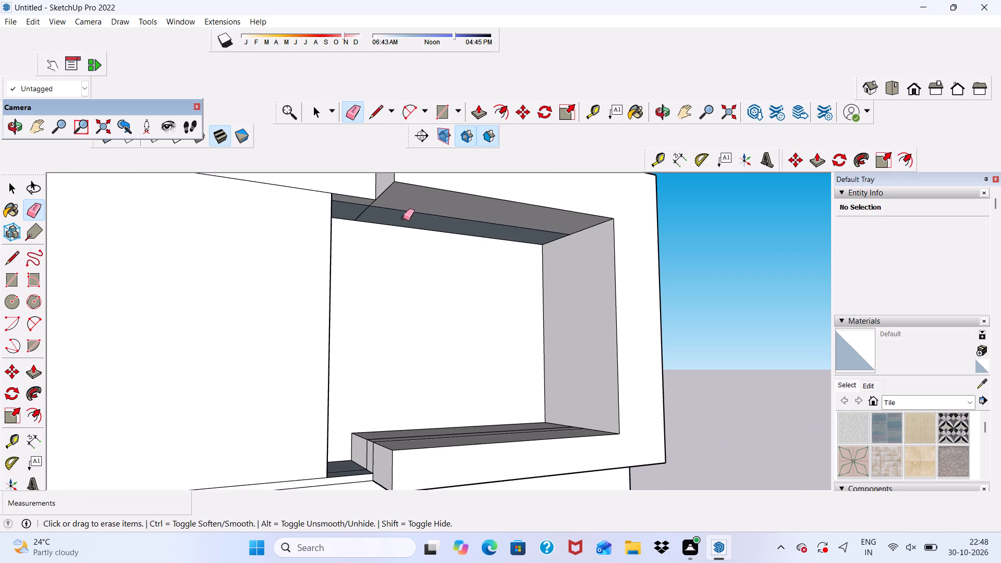
key(space)
scroll(397, 224, down, 3)
scroll(366, 210, up, 5)
click(353, 112)
scroll(410, 220, up, 3)
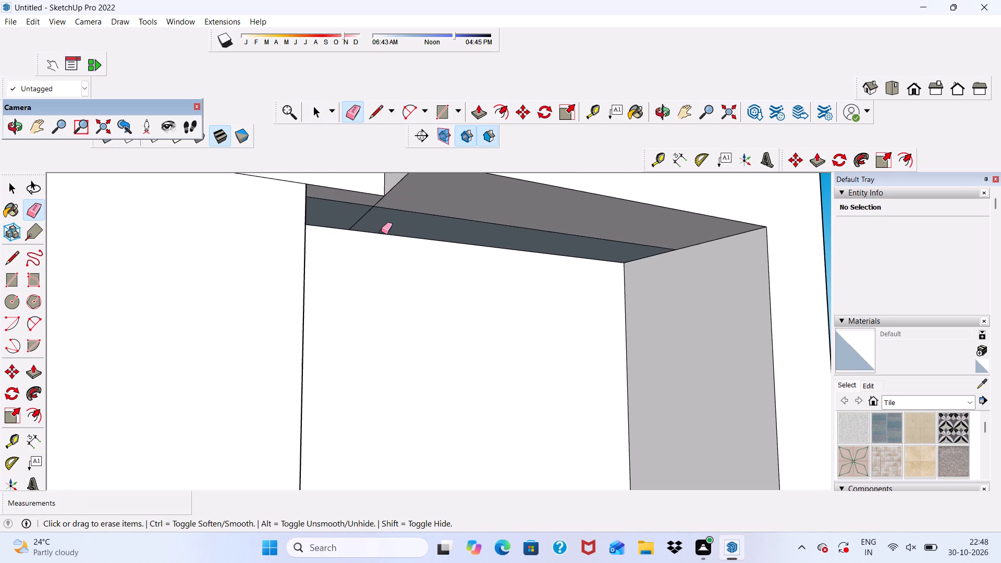
drag(366, 212, 372, 217)
key(space)
Push/Pull the recess's ceiling strip about 8 3/8".
click(387, 222)
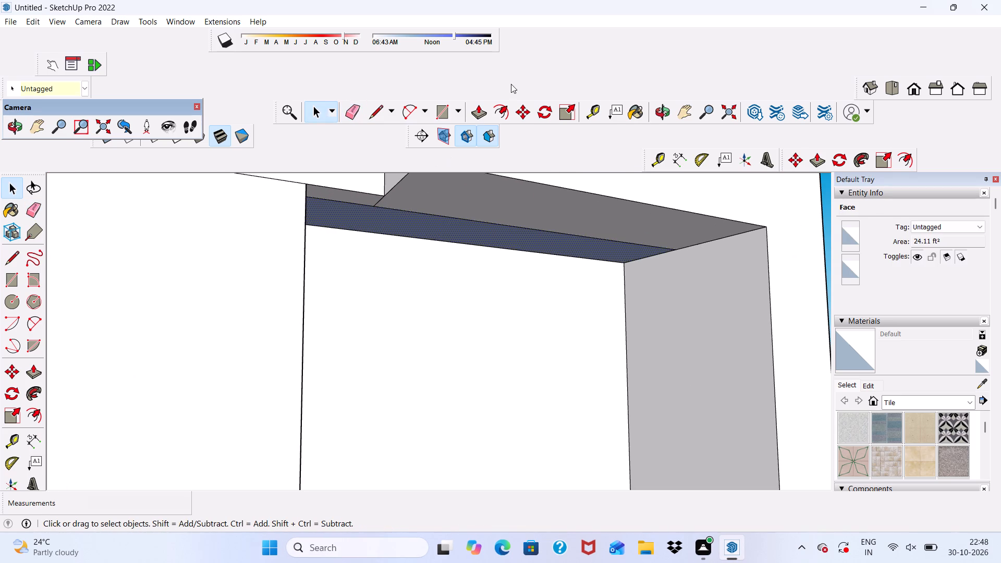
click(478, 110)
click(427, 228)
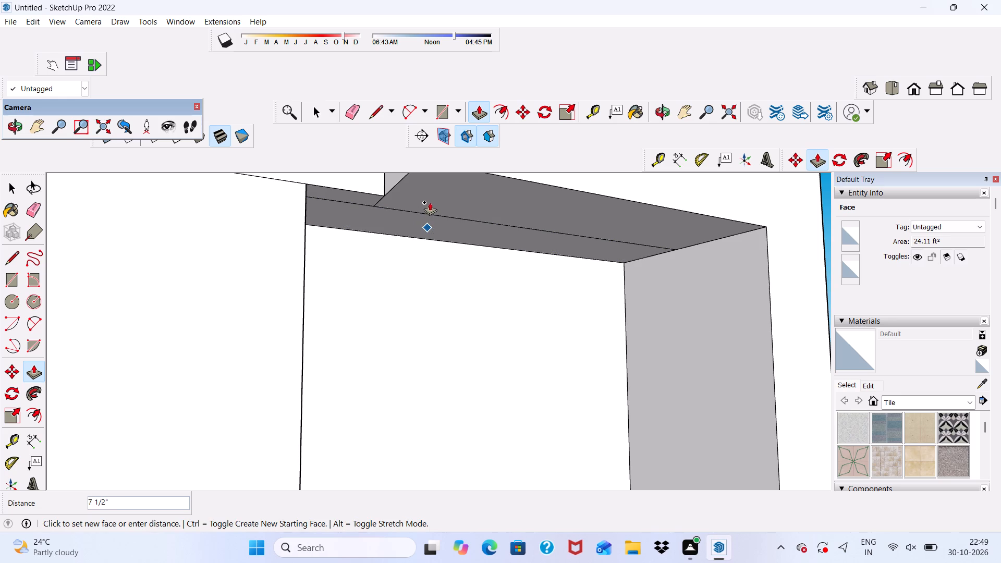
click(430, 202)
Erase the edges separating the recess's ceiling from the upper band's underside, merging them into one face.
drag(355, 106, 404, 192)
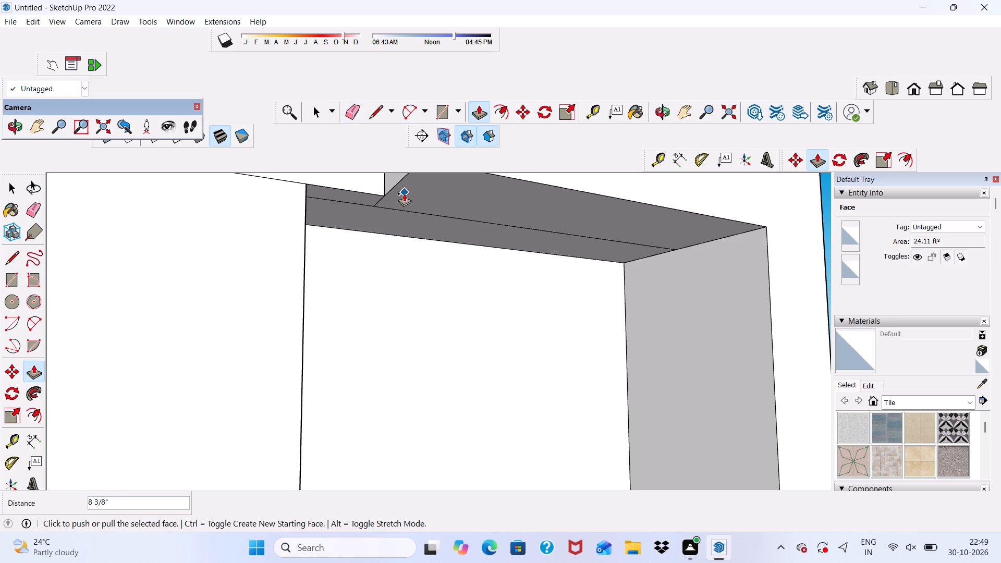
click(348, 116)
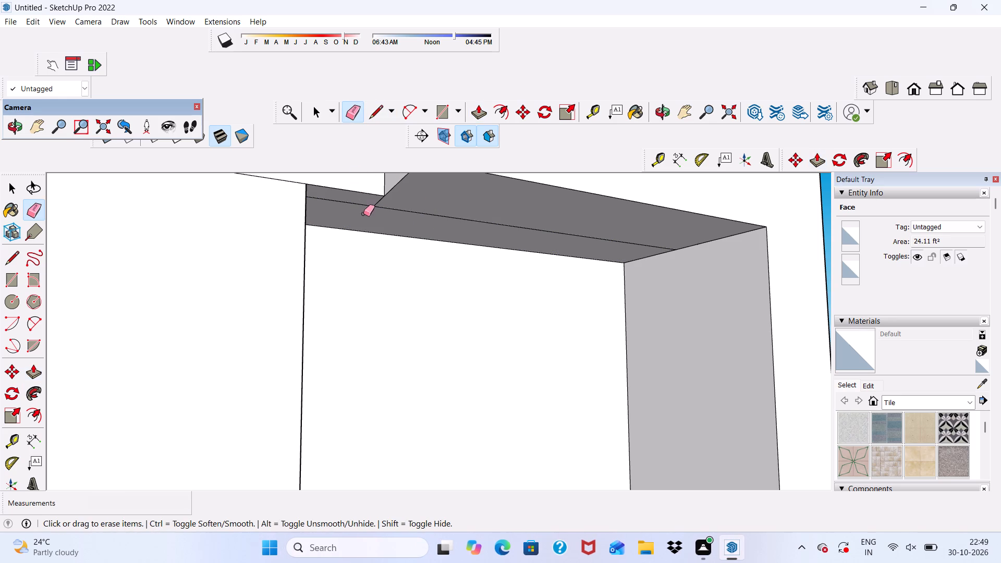
drag(368, 202, 379, 212)
scroll(422, 232, down, 3)
scroll(463, 216, down, 6)
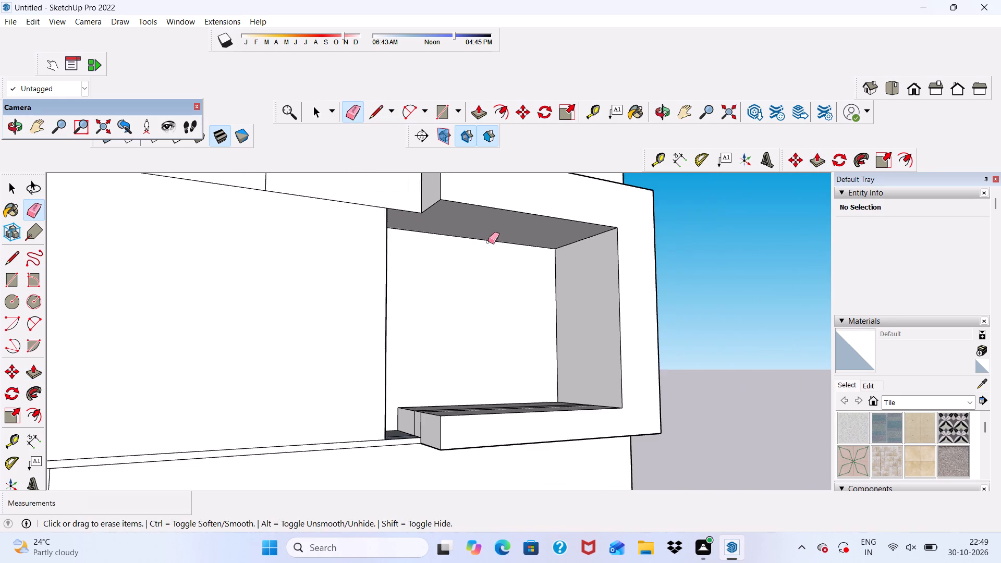
Push/Pull the front part of the lower arm's free end outward about 1' 7 11/16" to align with the recess's side edge.
scroll(488, 241, down, 5)
middle_drag(487, 269, 512, 307)
scroll(496, 360, up, 12)
scroll(437, 329, down, 1)
middle_drag(432, 341, 469, 383)
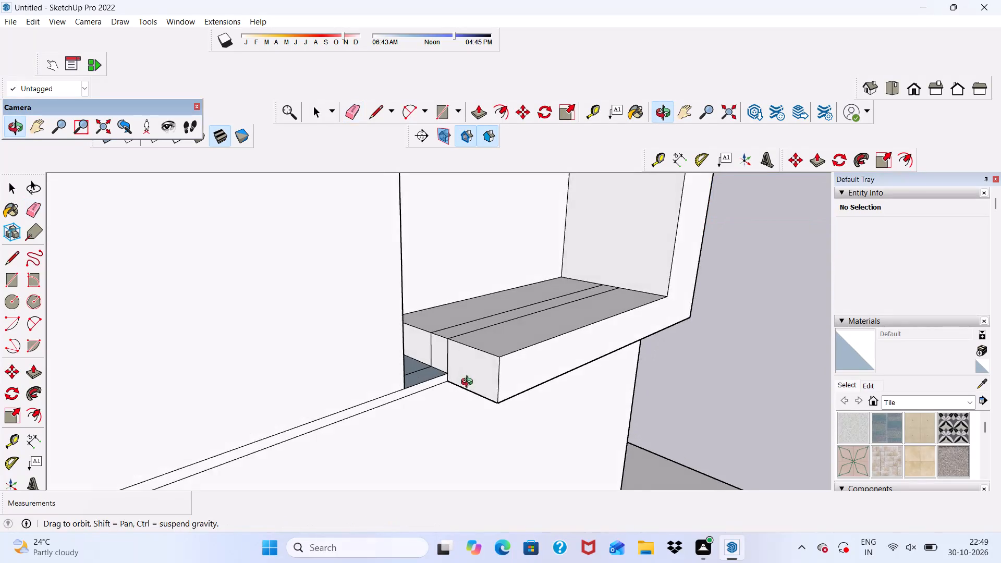
middle_drag(469, 383, 471, 383)
scroll(475, 379, up, 3)
key(space)
click(473, 380)
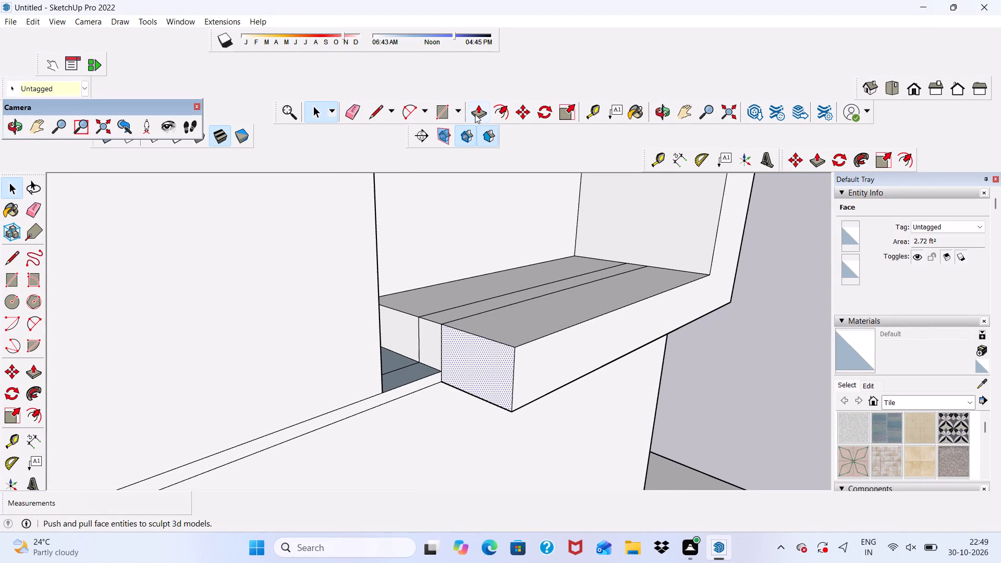
click(479, 112)
click(484, 366)
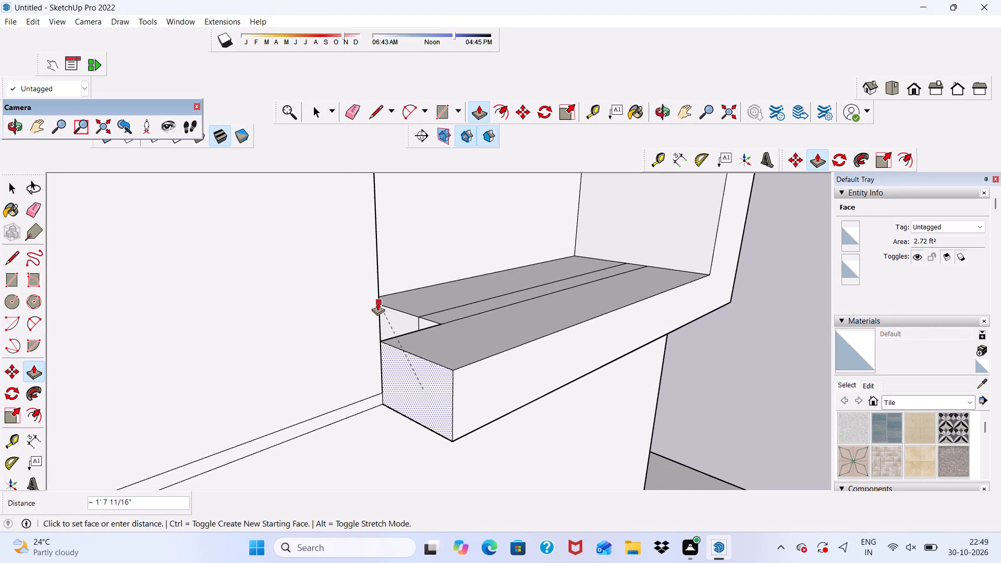
click(377, 302)
Push/Pull the rear part of the lower arm's free end outward about 1' 5 3/4" to the recess's side edge.
scroll(436, 333, up, 4)
scroll(433, 319, down, 2)
middle_drag(433, 319, 443, 399)
scroll(444, 406, up, 4)
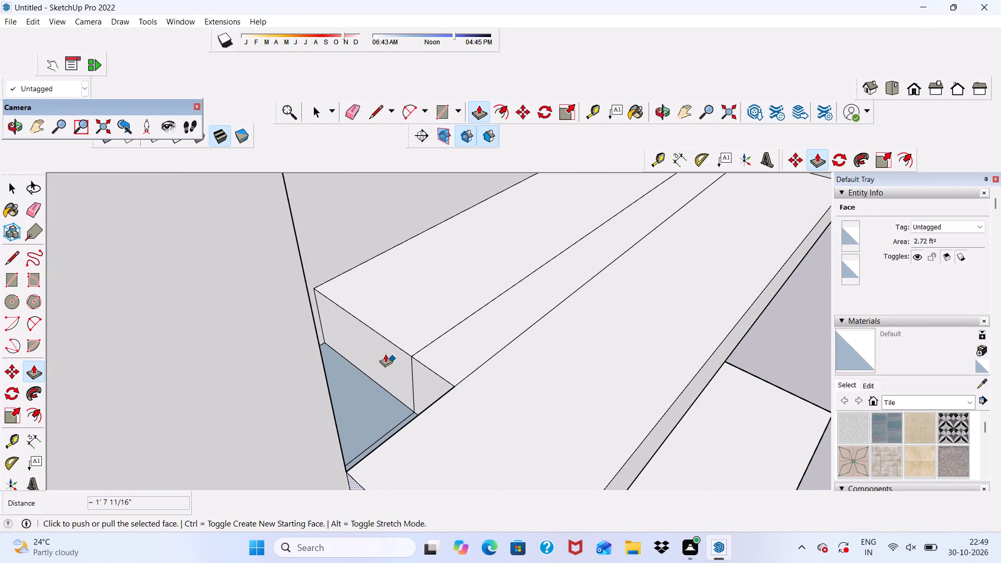
key(space)
click(370, 347)
click(478, 116)
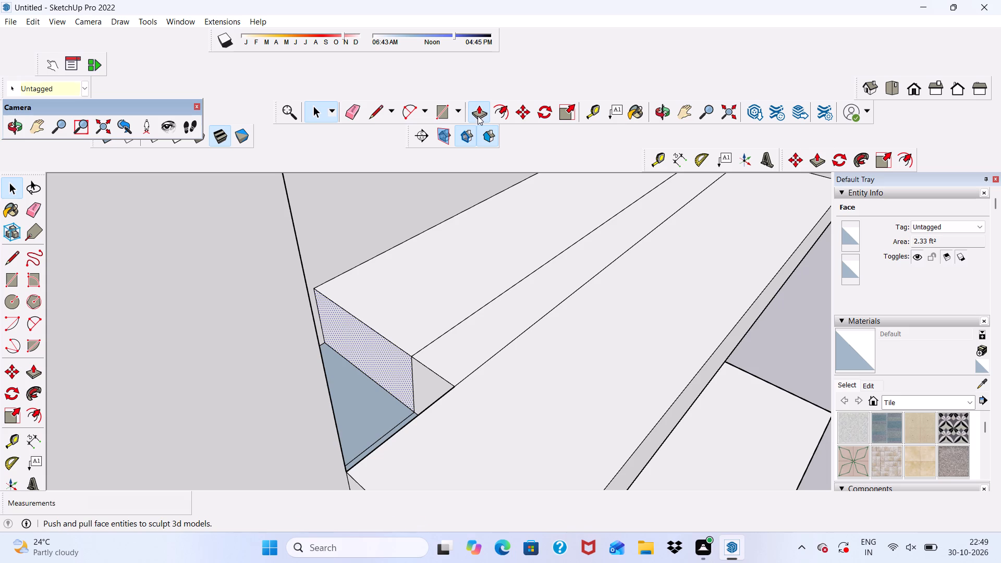
drag(372, 329, 379, 328)
click(379, 336)
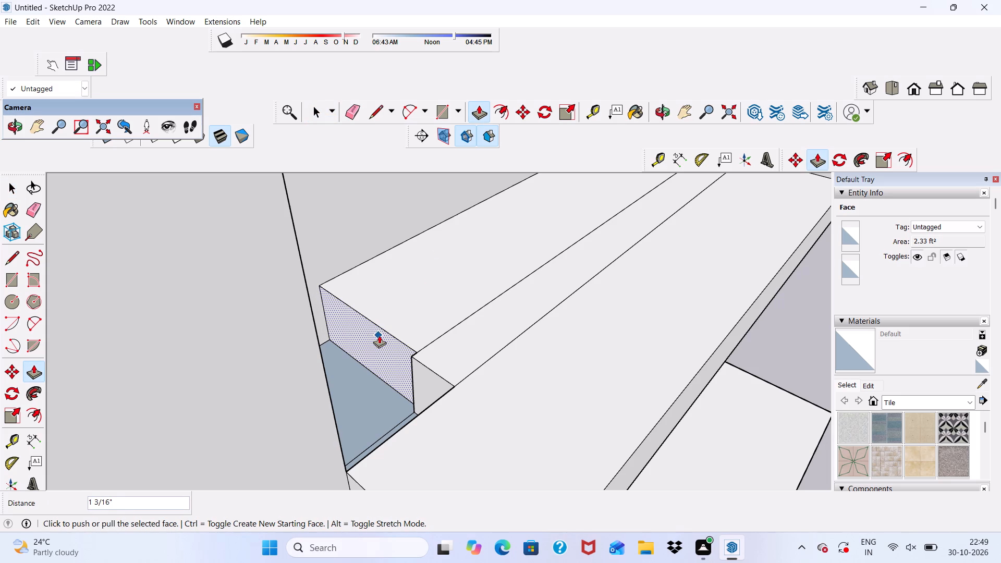
click(299, 412)
Push/Pull the inner side face of the lower arm's remaining notch 9" to close the gap toward the front.
scroll(367, 414, up, 1)
key(space)
click(365, 414)
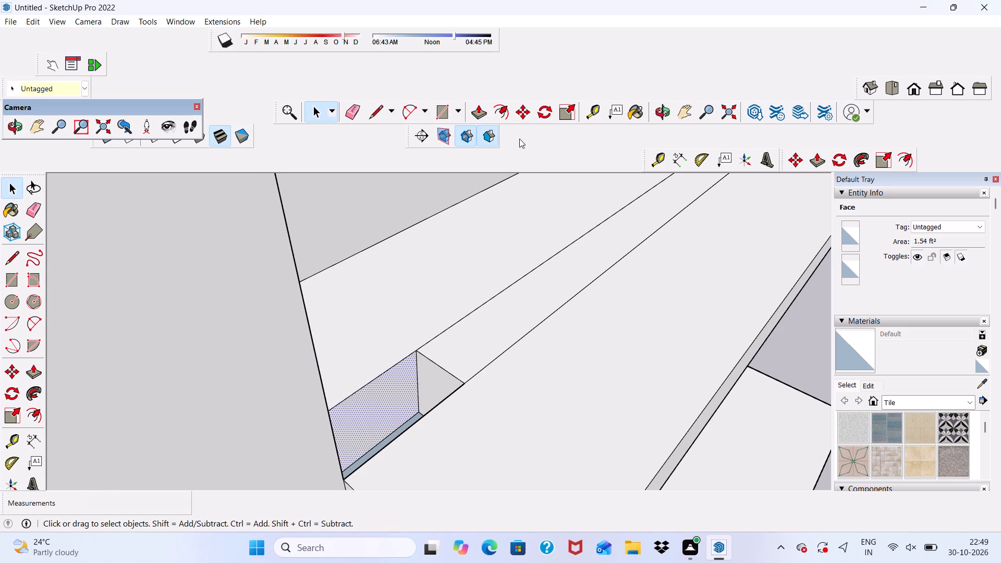
drag(475, 114, 475, 127)
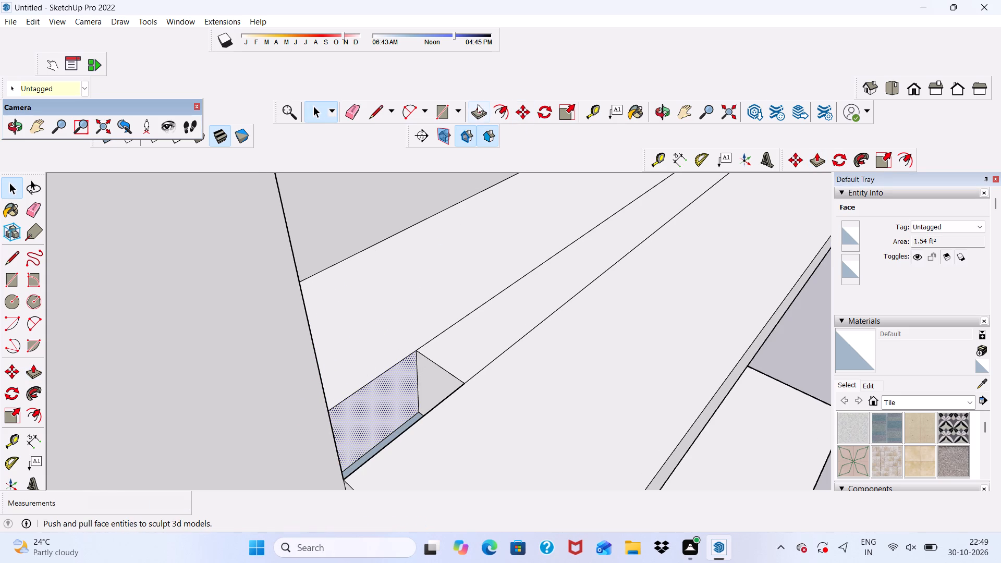
click(475, 110)
click(382, 391)
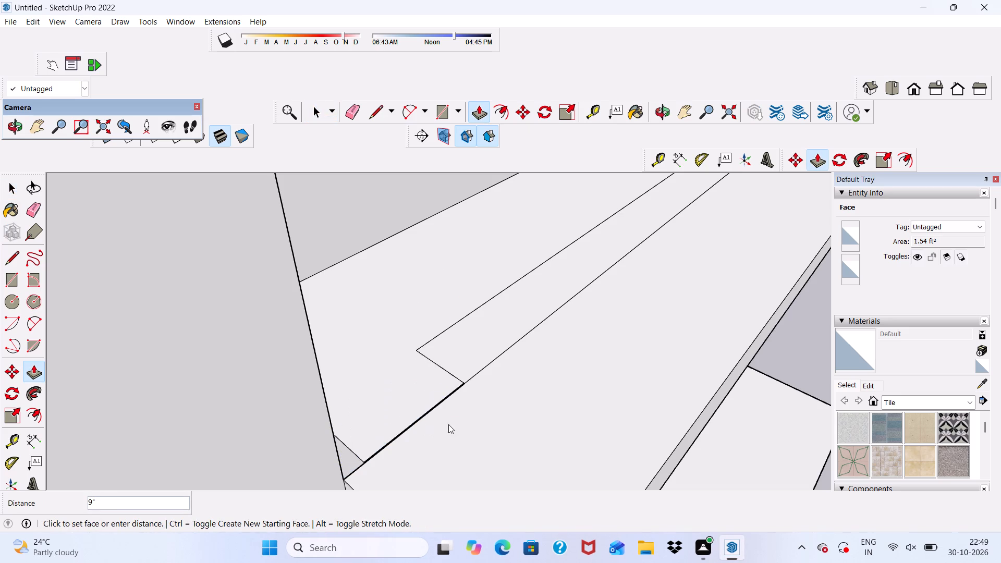
click(493, 394)
Push/Pull the narrow end face of the lower arm about 2 15/16" to bring it flush with the adjoining edge.
scroll(468, 385, down, 2)
middle_drag(466, 391, 362, 407)
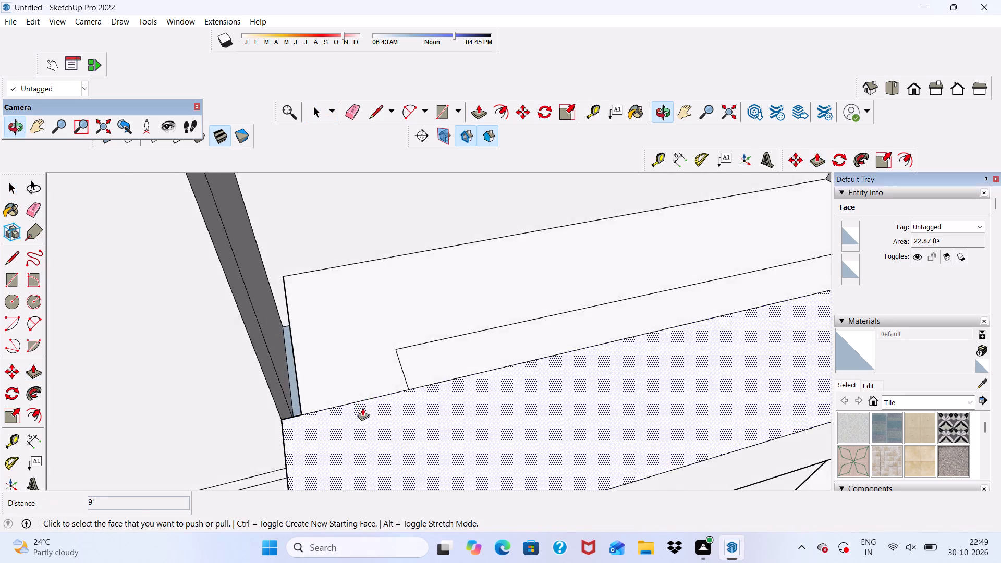
scroll(359, 406, up, 4)
scroll(251, 313, up, 3)
key(space)
middle_drag(252, 334, 291, 330)
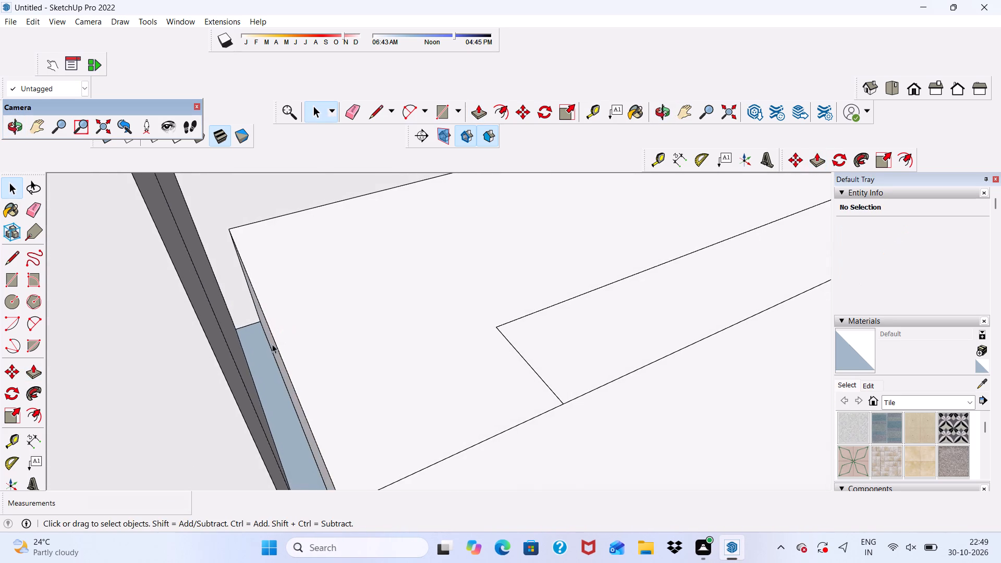
scroll(266, 357, up, 5)
scroll(273, 358, down, 1)
click(290, 357)
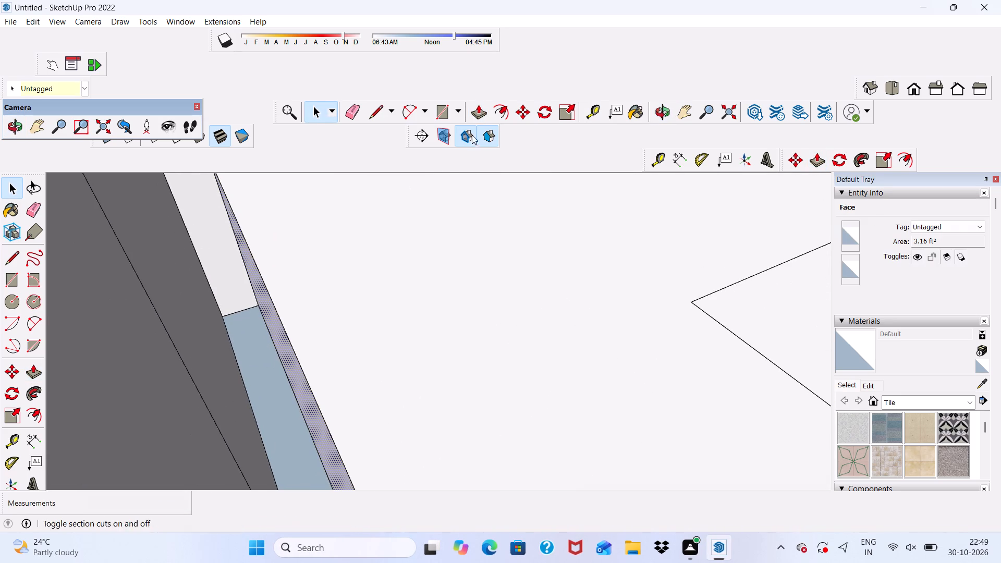
click(473, 114)
click(290, 349)
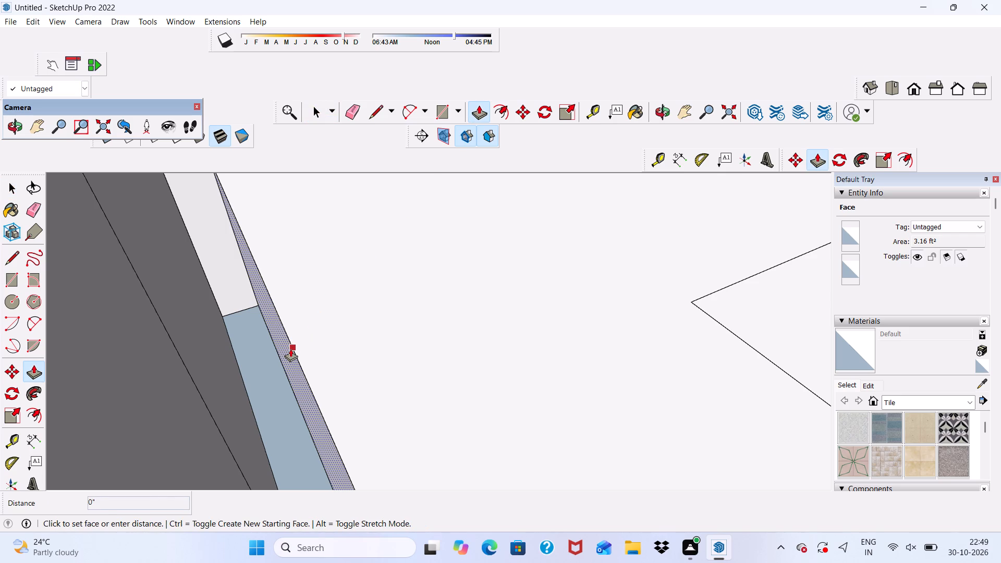
click(162, 350)
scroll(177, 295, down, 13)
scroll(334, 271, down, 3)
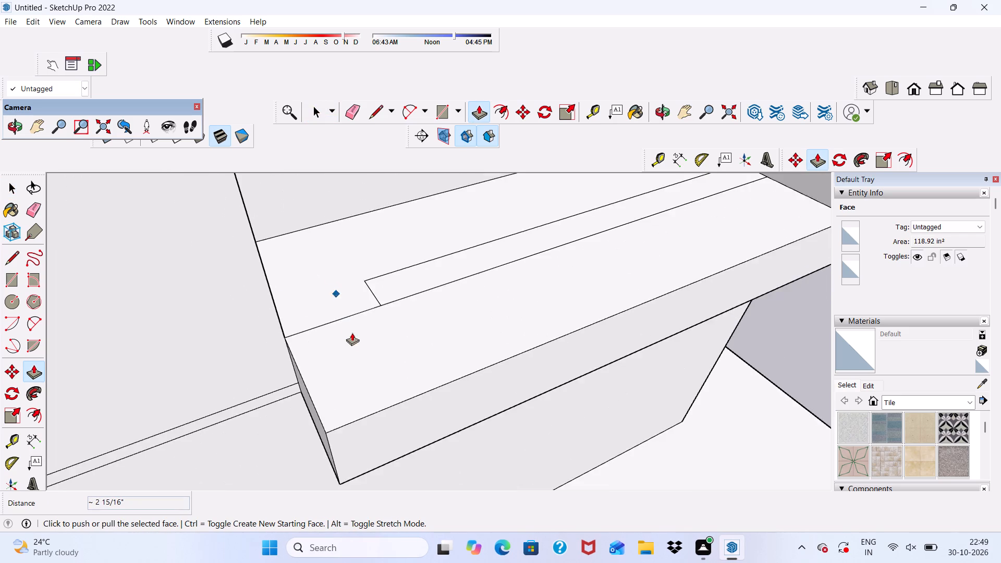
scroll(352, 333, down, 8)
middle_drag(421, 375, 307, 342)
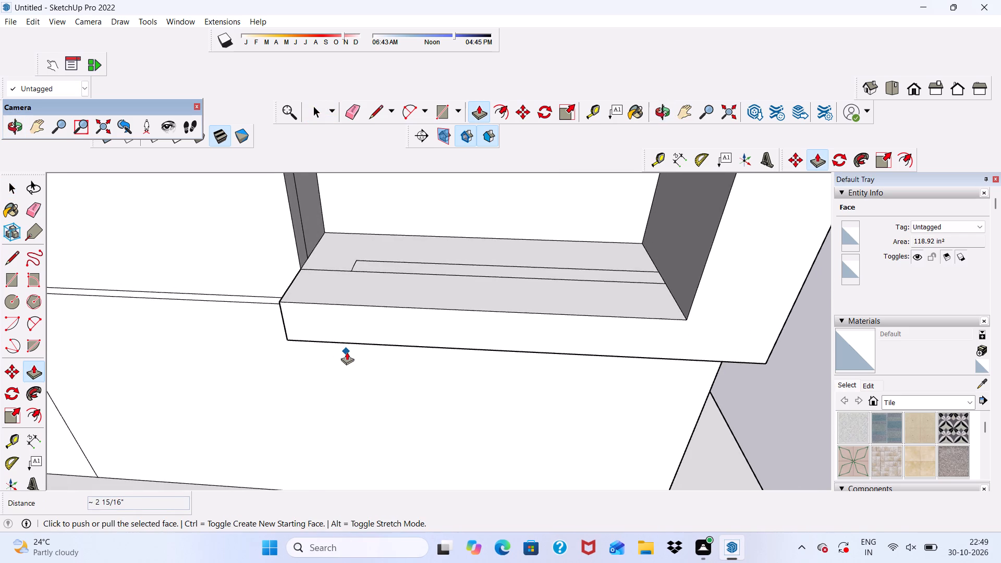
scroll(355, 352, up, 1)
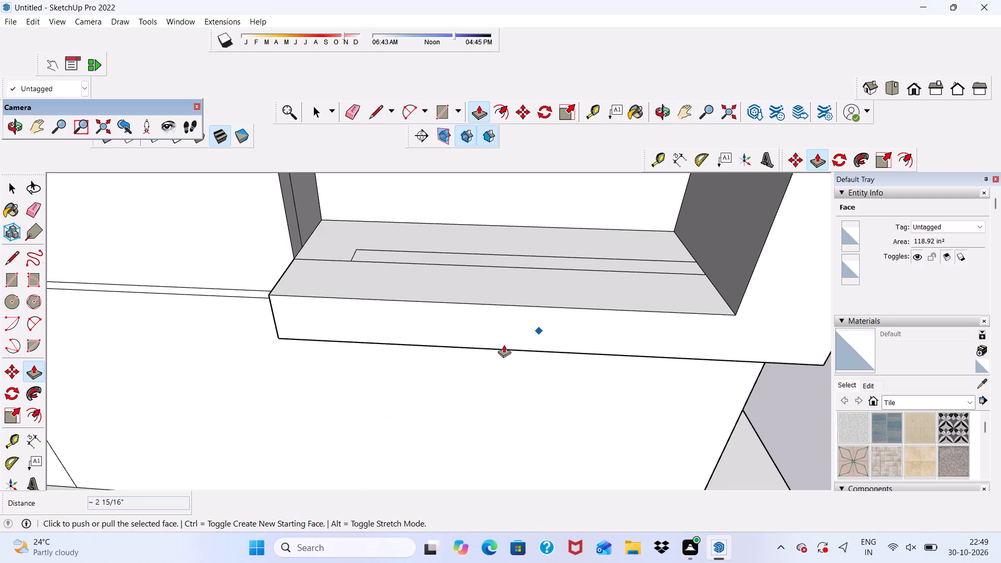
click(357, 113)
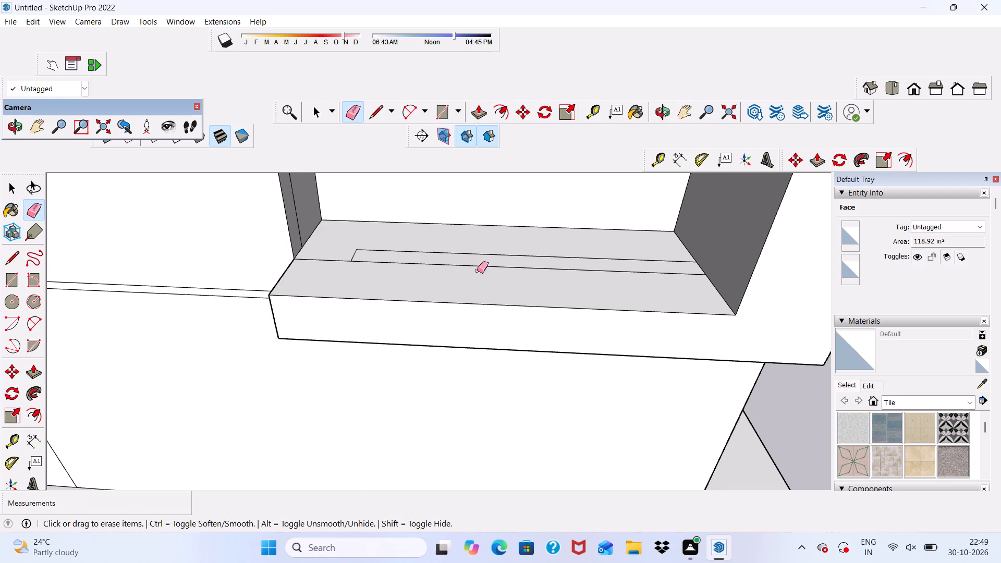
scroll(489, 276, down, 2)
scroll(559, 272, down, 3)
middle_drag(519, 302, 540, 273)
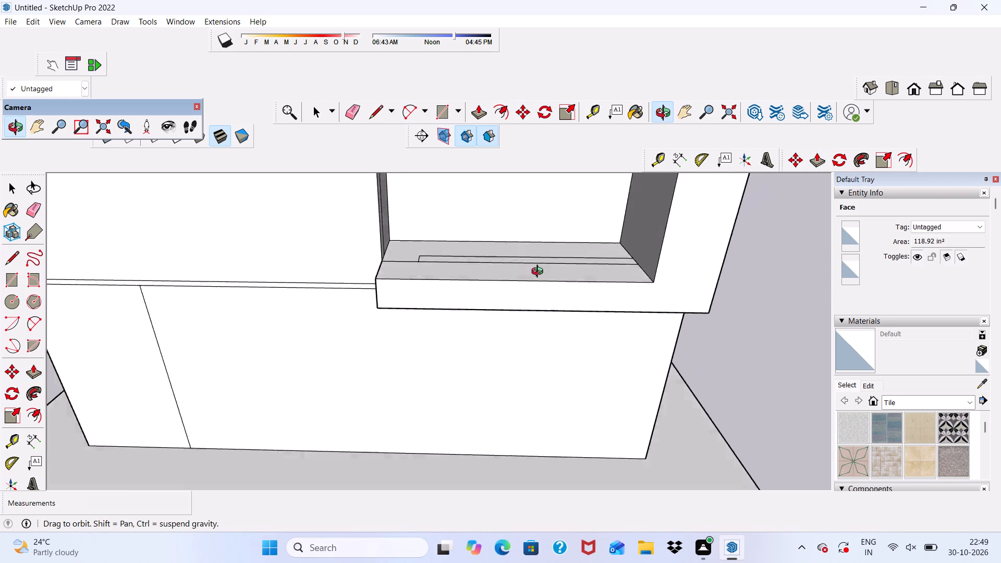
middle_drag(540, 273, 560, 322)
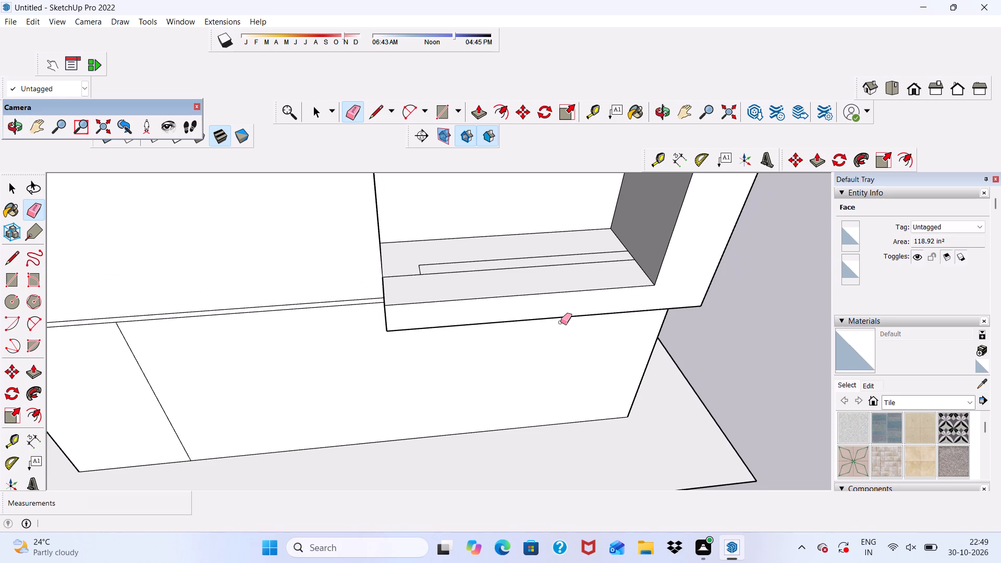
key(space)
Push/Pull the upper band's free end face outward to align it with the lower arm's free end.
middle_drag(553, 297, 494, 172)
scroll(490, 221, down, 7)
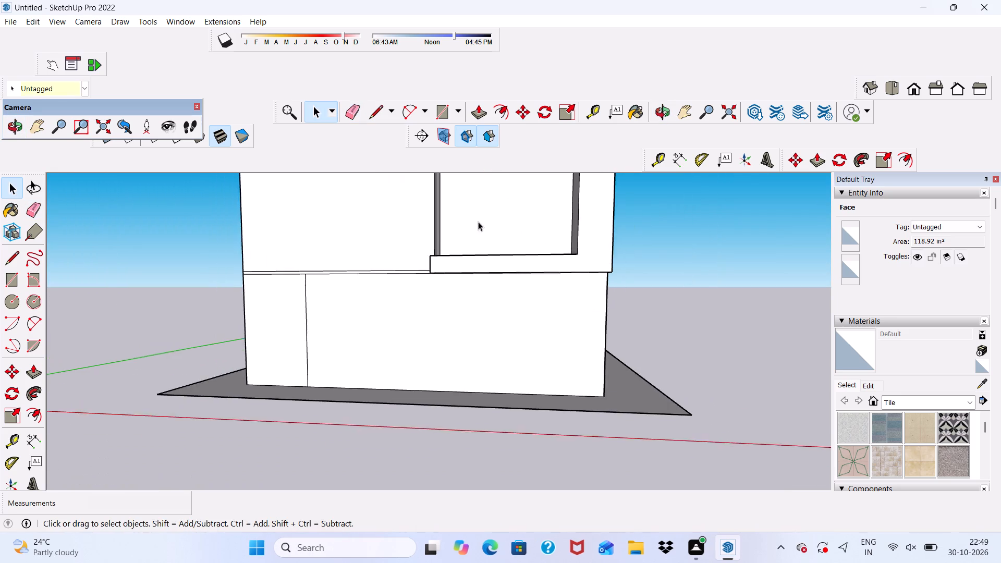
scroll(478, 222, down, 5)
middle_drag(461, 258, 594, 275)
scroll(500, 211, up, 9)
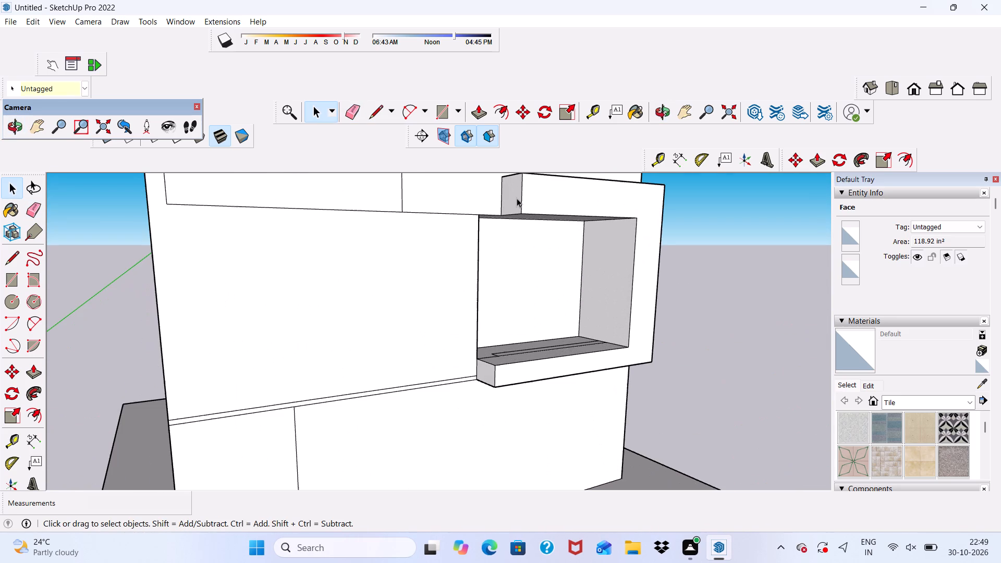
click(516, 195)
click(477, 111)
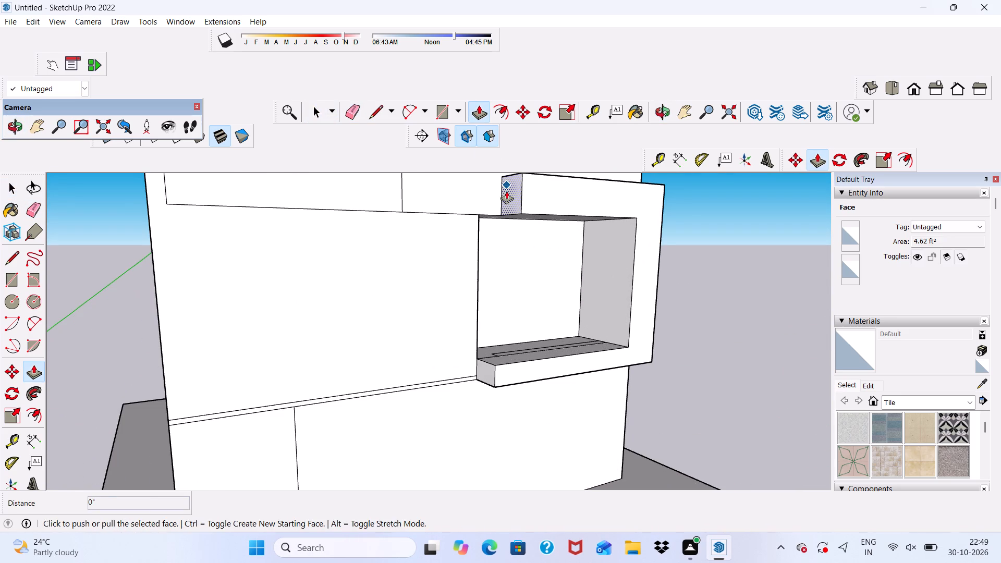
click(511, 195)
click(515, 196)
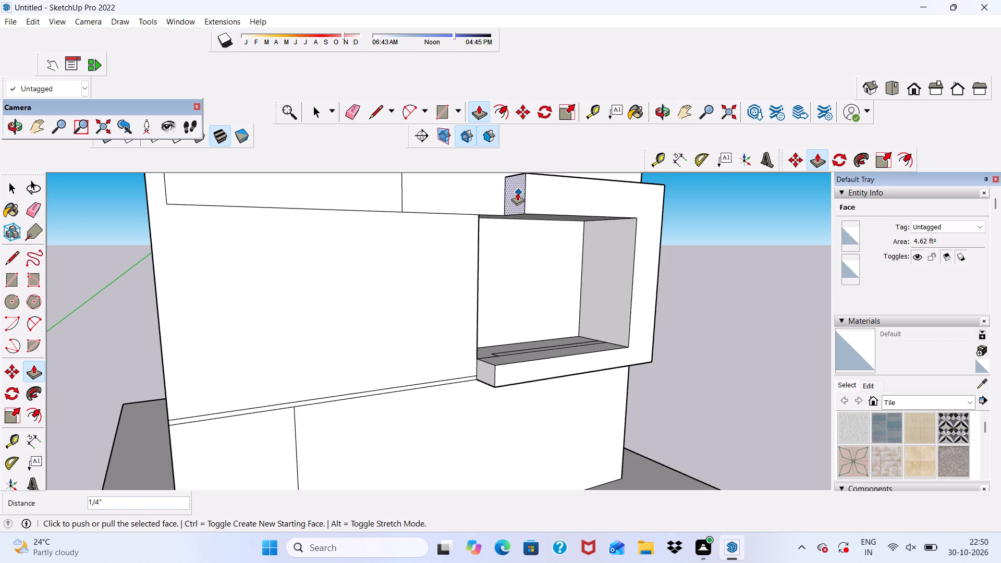
scroll(515, 192, up, 2)
click(518, 191)
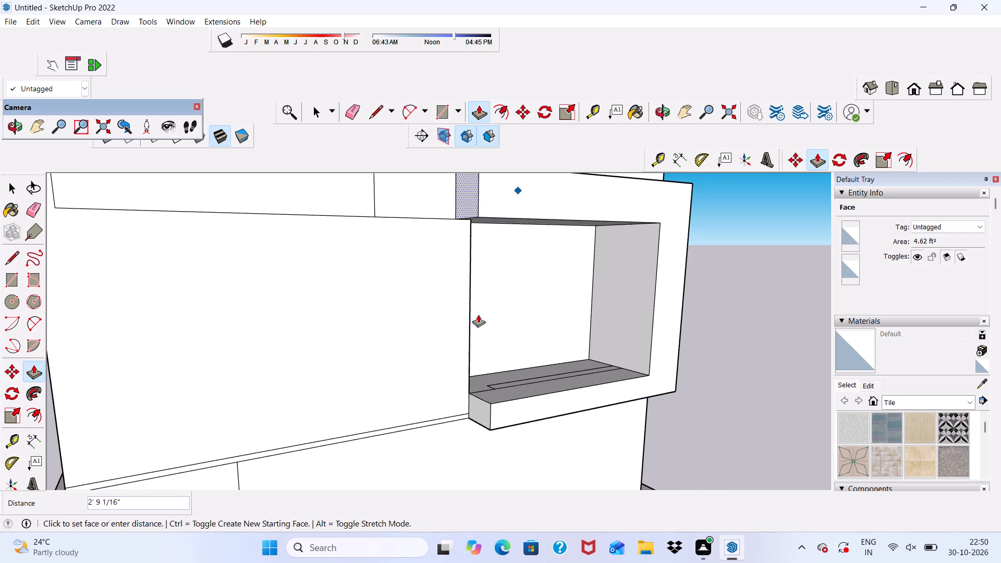
click(479, 399)
scroll(495, 388, down, 2)
middle_drag(505, 395, 445, 369)
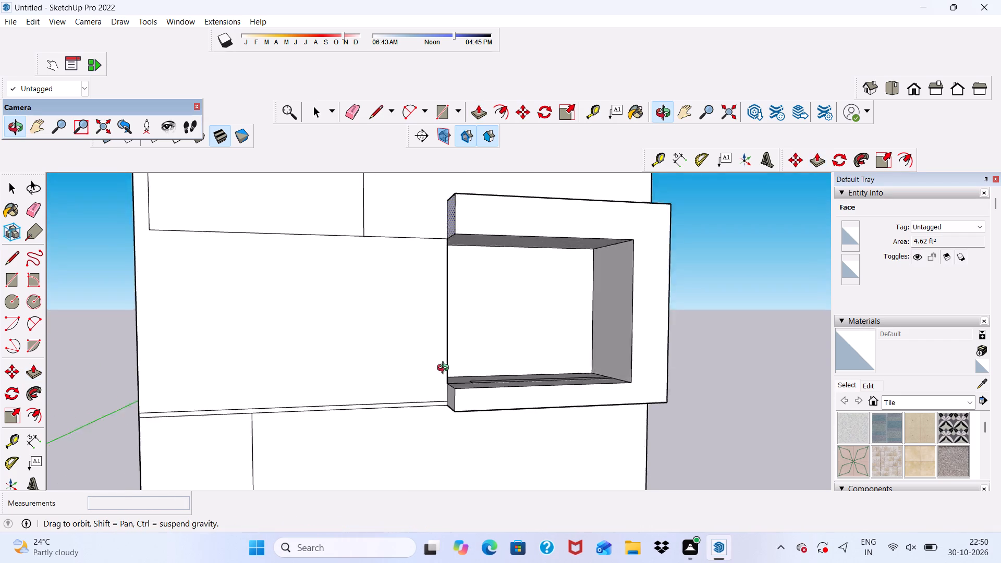
middle_drag(445, 369, 392, 419)
key(space)
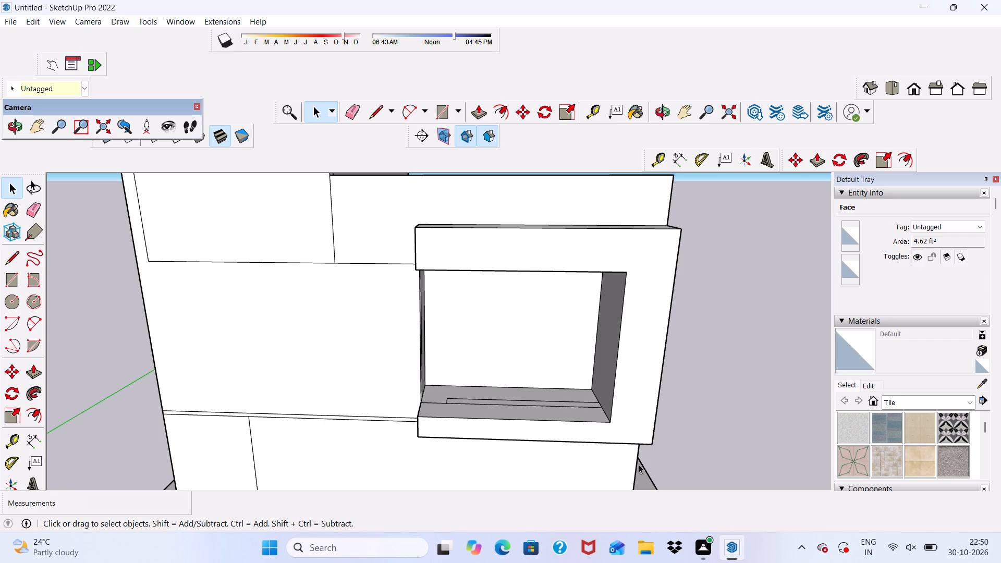
click(711, 387)
Examine the recess's floor and the thin lengthwise strip outlined on it from several angles.
scroll(493, 405, up, 4)
scroll(439, 401, up, 2)
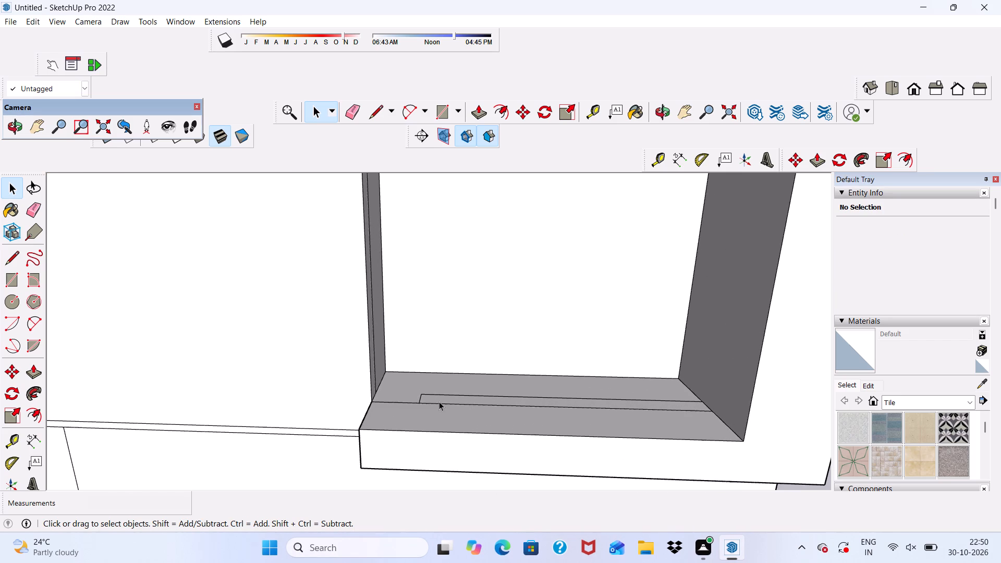
middle_drag(439, 401, 444, 439)
scroll(444, 439, up, 5)
scroll(420, 384, down, 5)
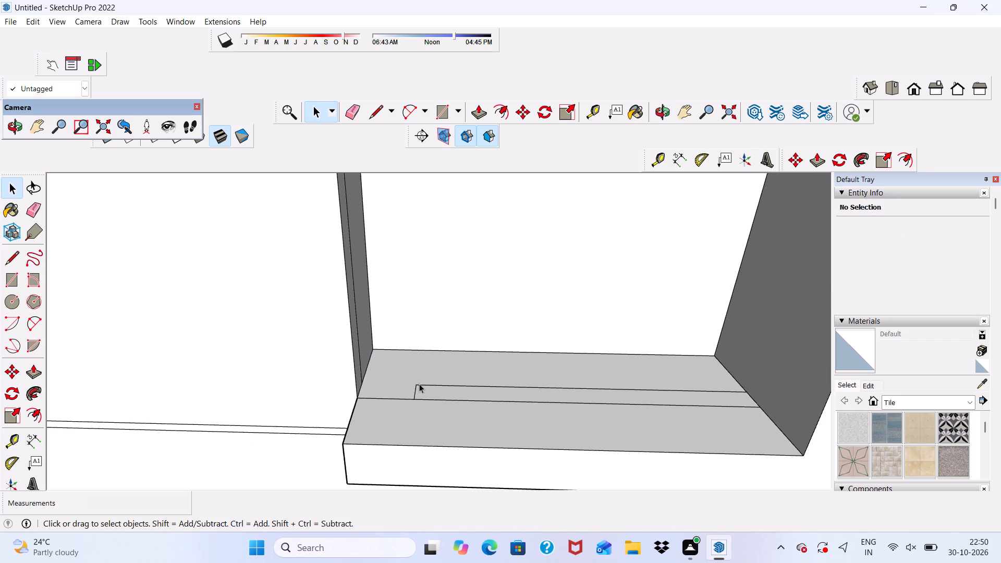
middle_drag(403, 416, 411, 389)
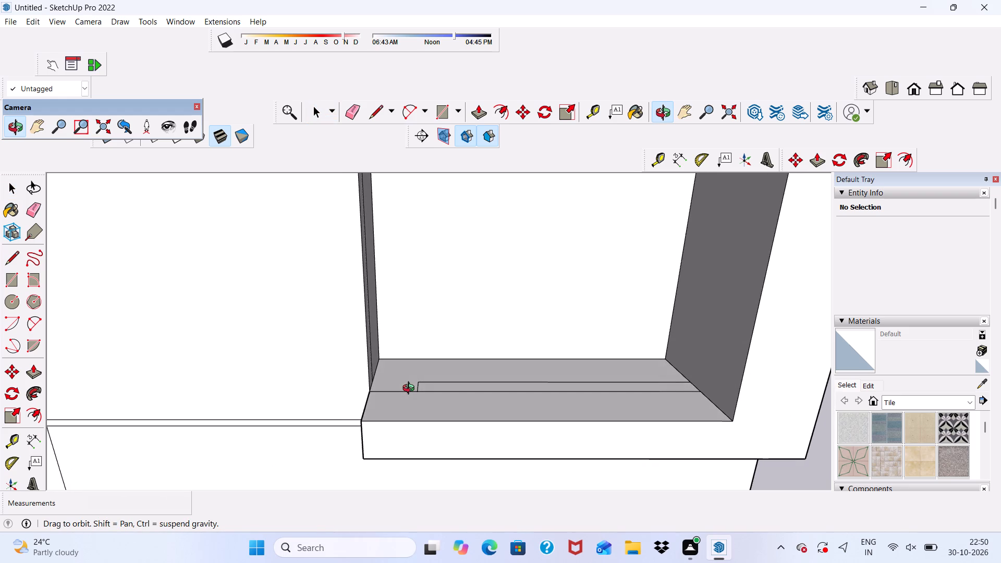
middle_drag(411, 389, 401, 407)
scroll(405, 397, up, 1)
scroll(409, 361, down, 3)
middle_drag(408, 391, 457, 301)
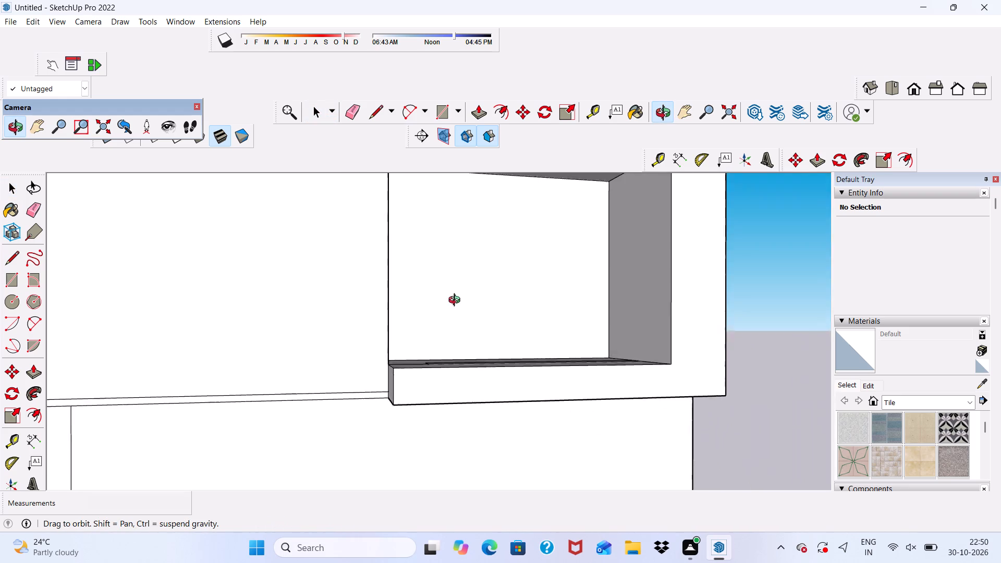
middle_drag(457, 301, 426, 309)
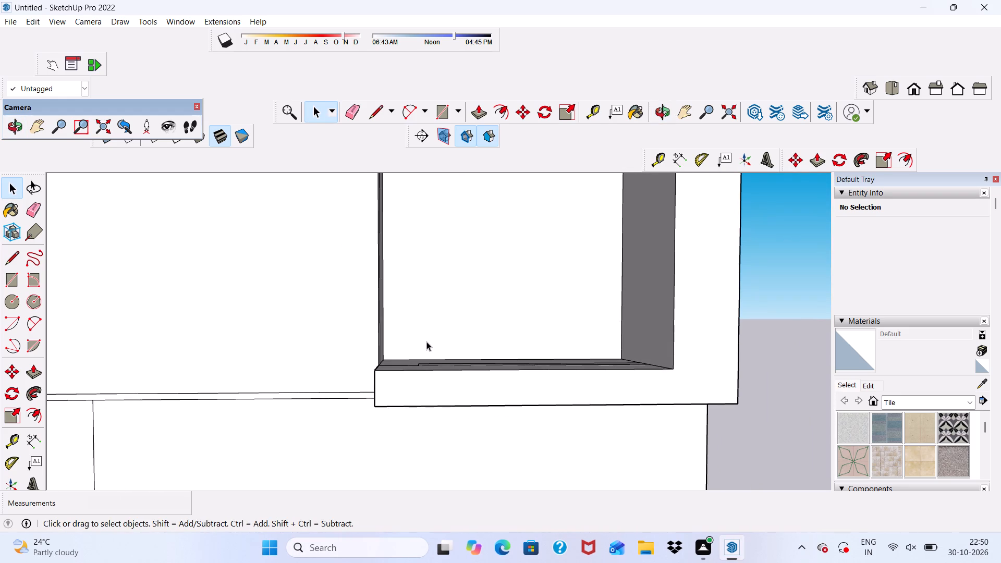
scroll(431, 365, up, 4)
middle_drag(432, 374, 438, 443)
scroll(411, 398, up, 5)
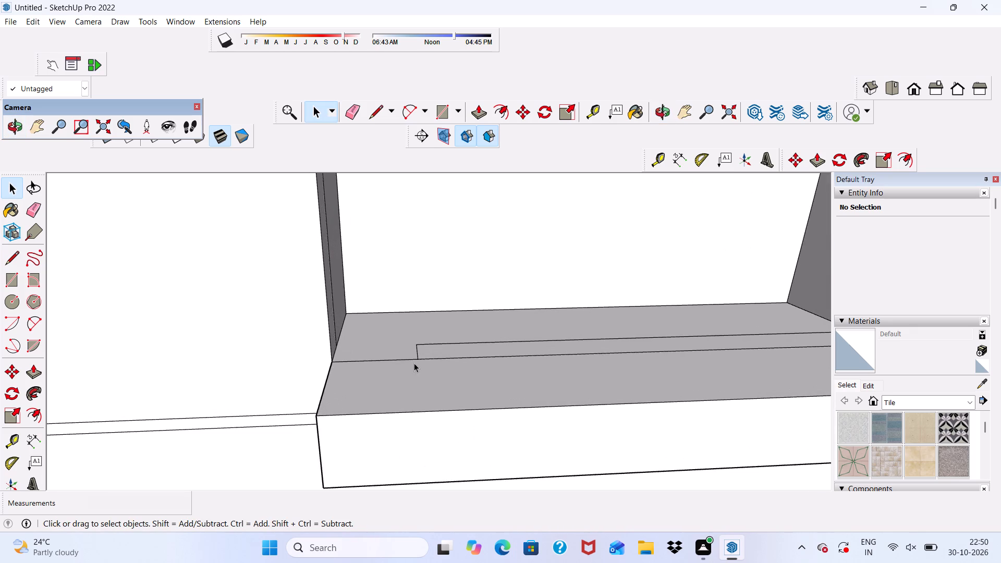
click(427, 354)
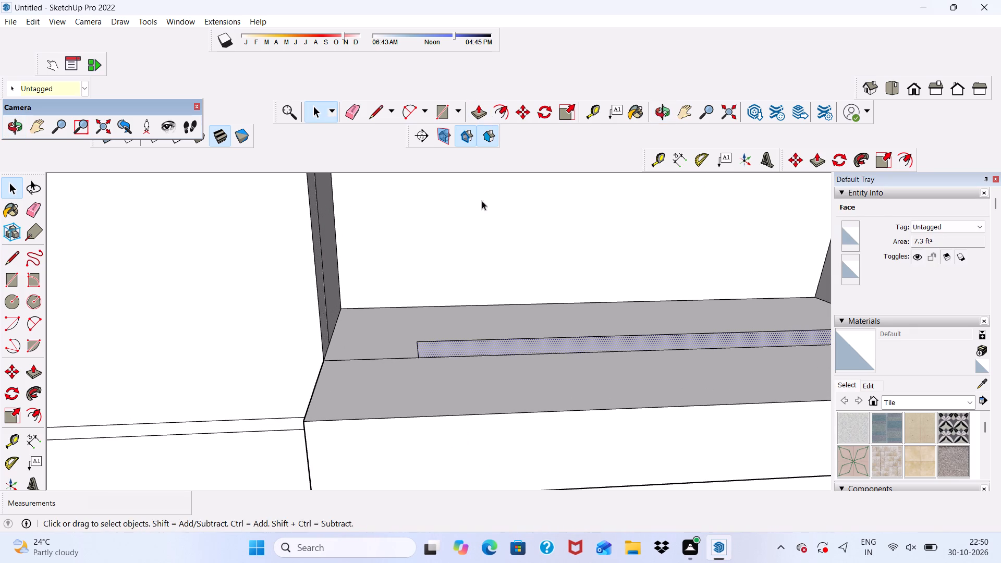
Draw a 4' by 7' upright door rectangle on the recessed wall, starting from the wall's bottom edge.
drag(432, 112, 438, 112)
scroll(460, 232, down, 6)
middle_drag(547, 315, 502, 246)
scroll(495, 290, up, 6)
middle_drag(564, 323, 569, 371)
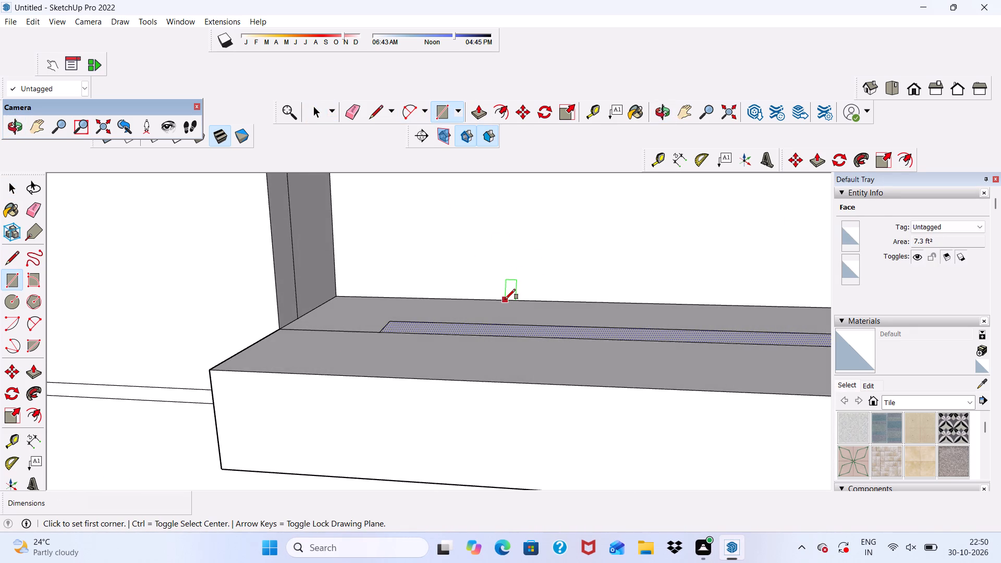
click(505, 299)
scroll(567, 274, down, 9)
scroll(611, 253, down, 13)
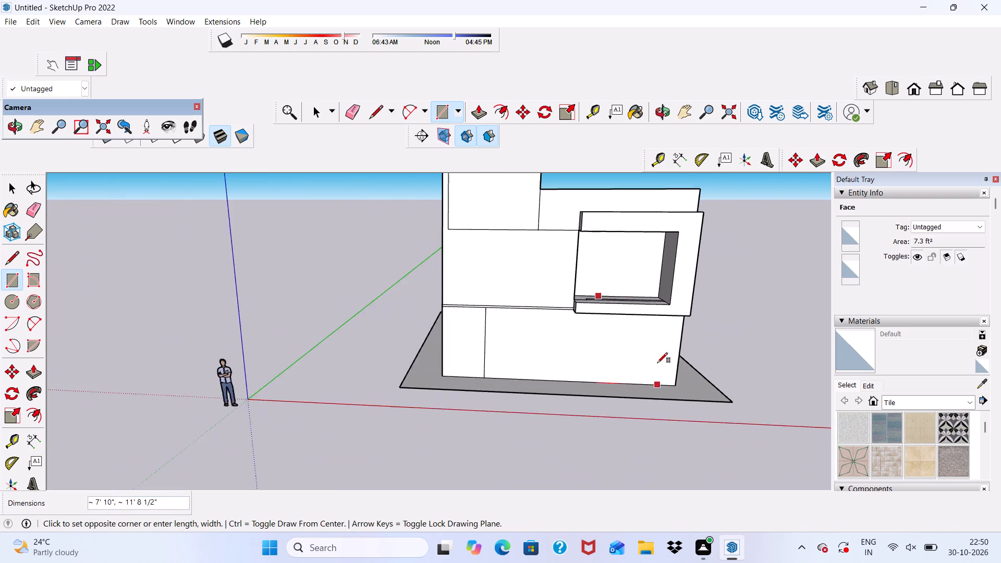
scroll(658, 265, up, 6)
scroll(658, 262, down, 1)
middle_drag(642, 250, 621, 205)
scroll(610, 218, up, 4)
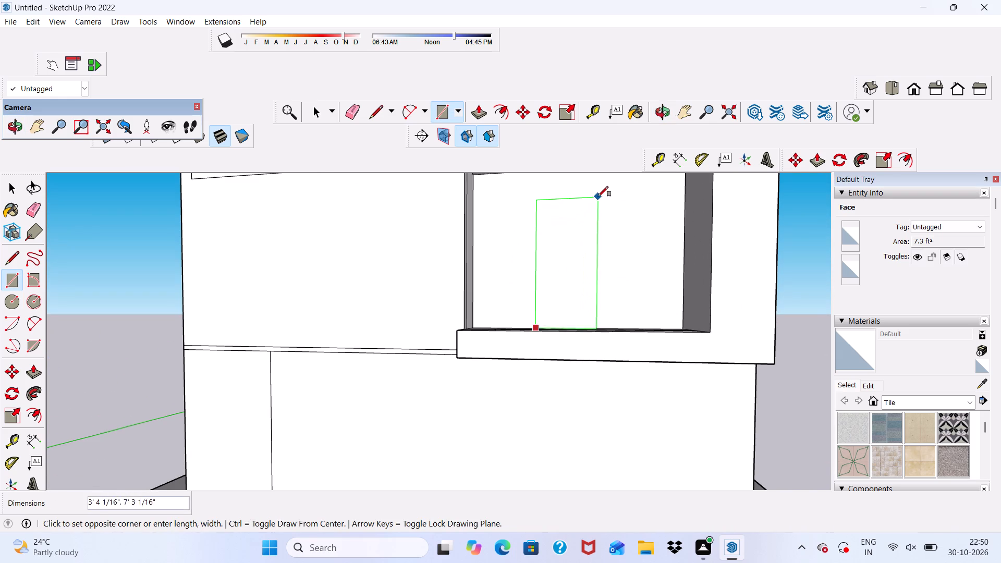
scroll(608, 193, up, 1)
text(4',7')
key(Return)
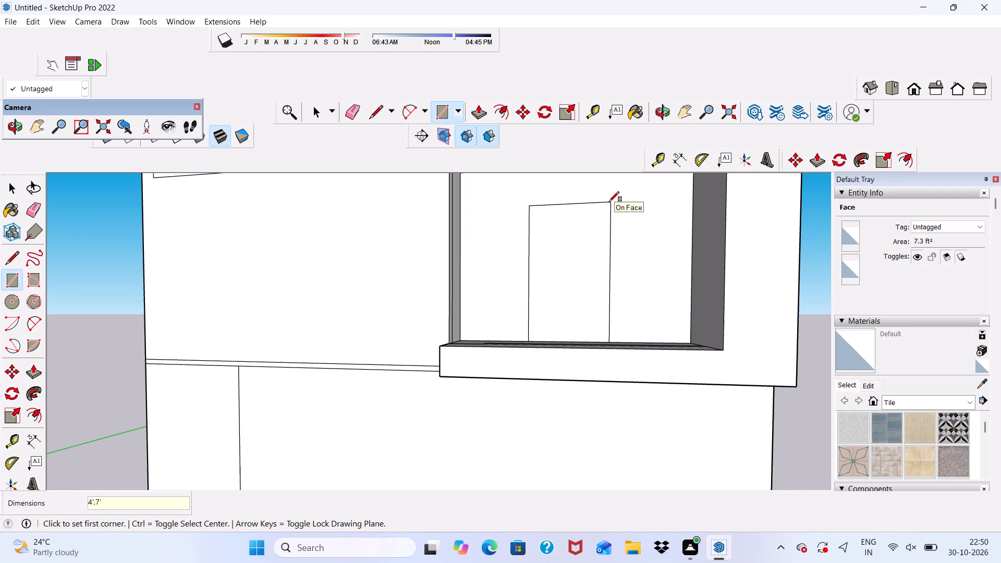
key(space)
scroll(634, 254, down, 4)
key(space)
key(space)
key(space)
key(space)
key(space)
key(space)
Offset the door rectangle's outline outward by 6" on the recessed wall.
scroll(657, 288, up, 1)
middle_drag(691, 302, 715, 320)
click(502, 108)
scroll(560, 256, up, 1)
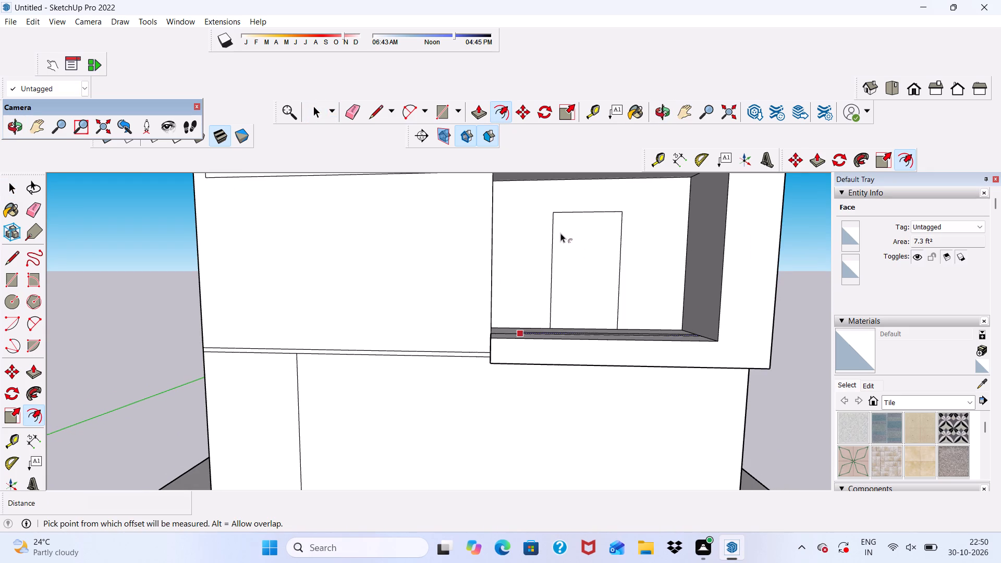
key(space)
click(565, 247)
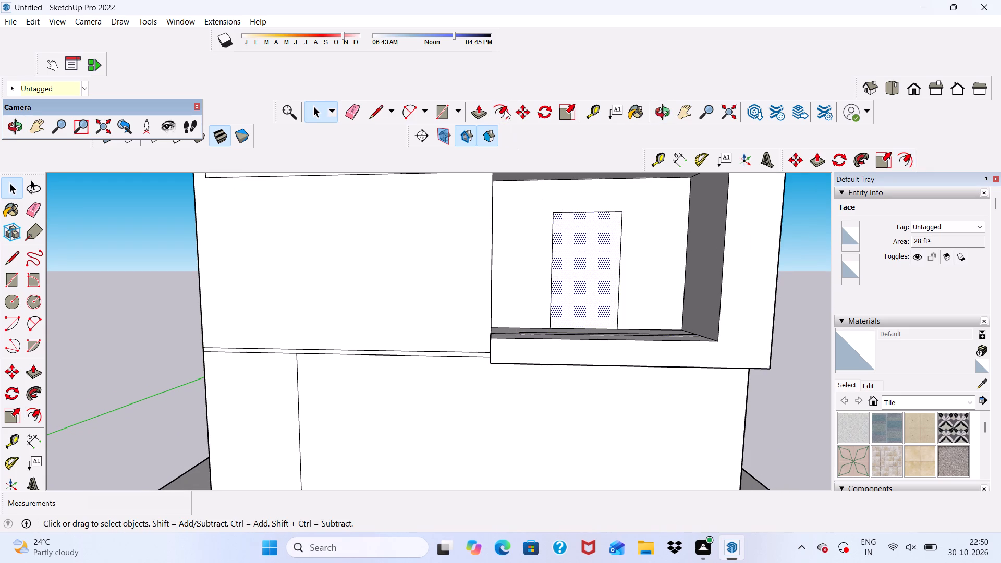
click(503, 107)
click(554, 250)
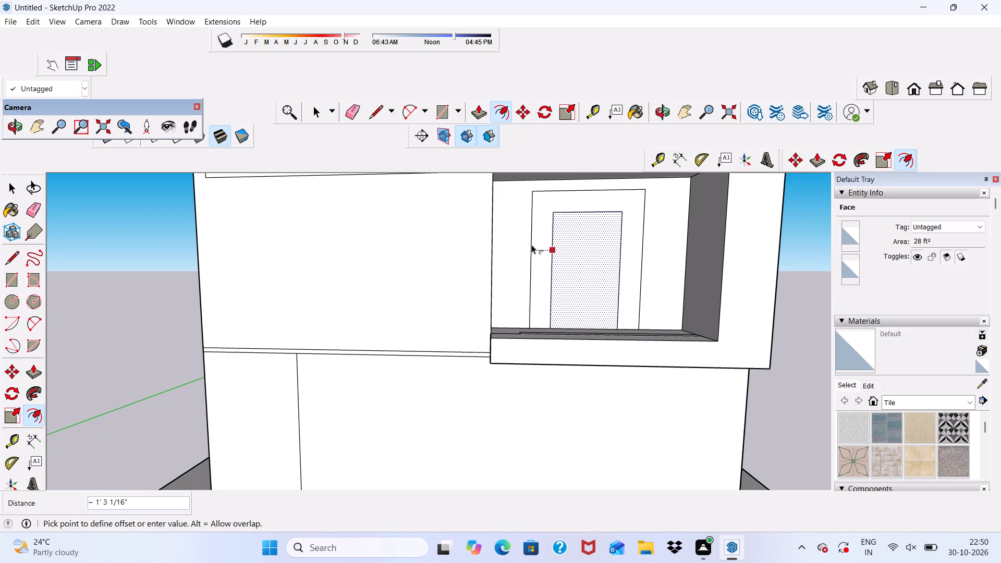
key(6)
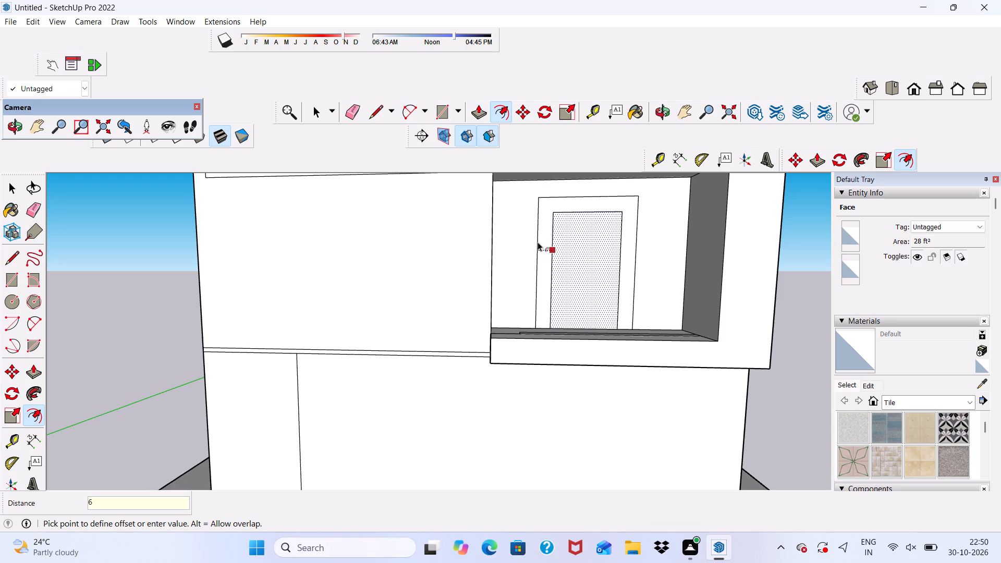
key(shift+quotedbl)
key(Return)
key(space)
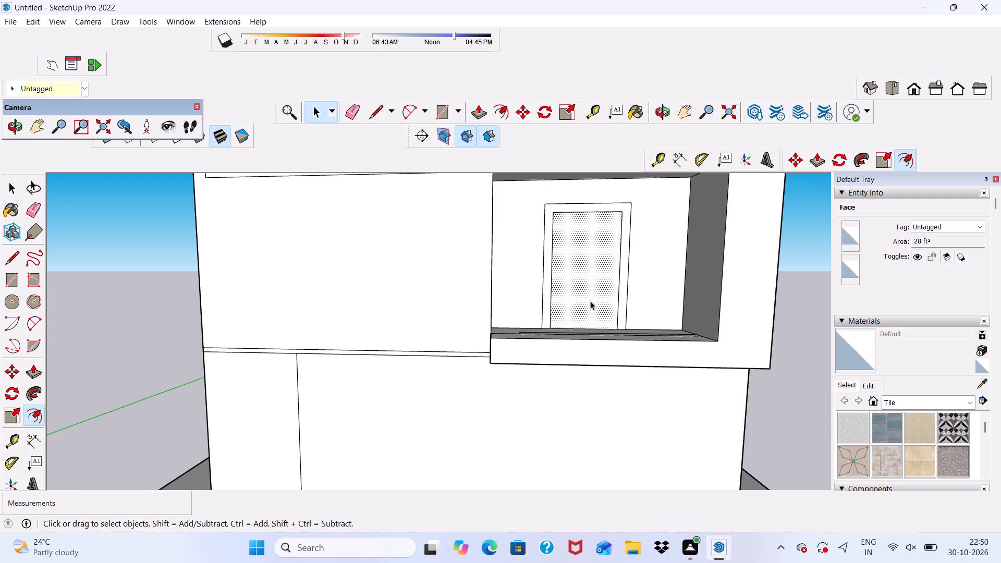
click(793, 403)
Push/Pull the border face around the door outward by 6" to form a raised door frame.
scroll(636, 355, down, 3)
middle_drag(623, 261, 583, 291)
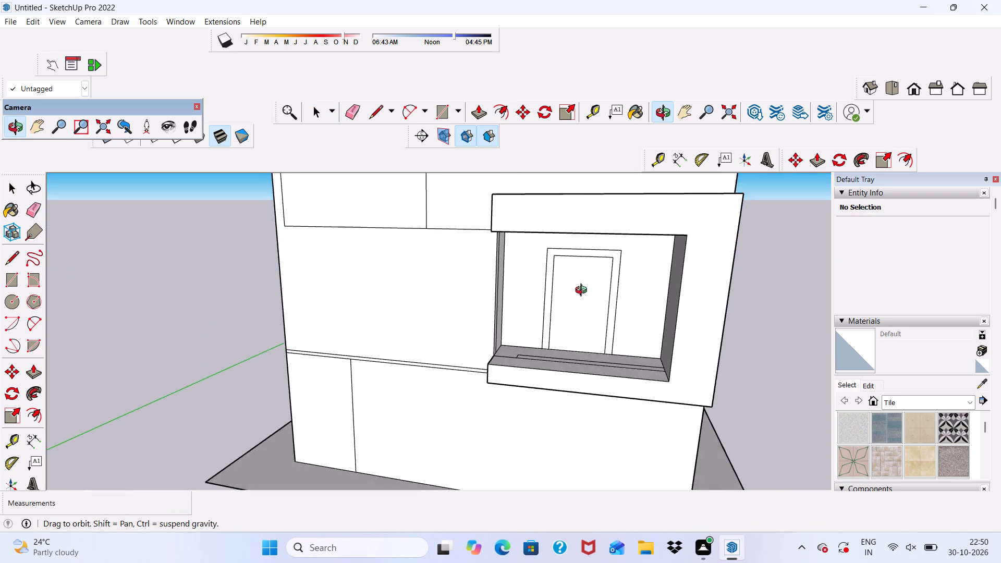
middle_drag(583, 291, 578, 272)
scroll(564, 241, up, 6)
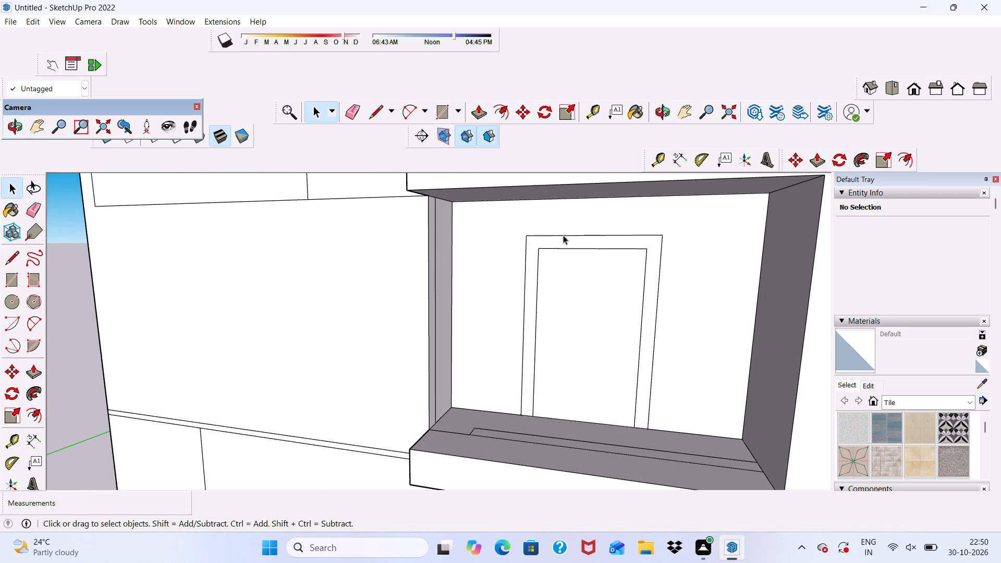
scroll(527, 248, up, 3)
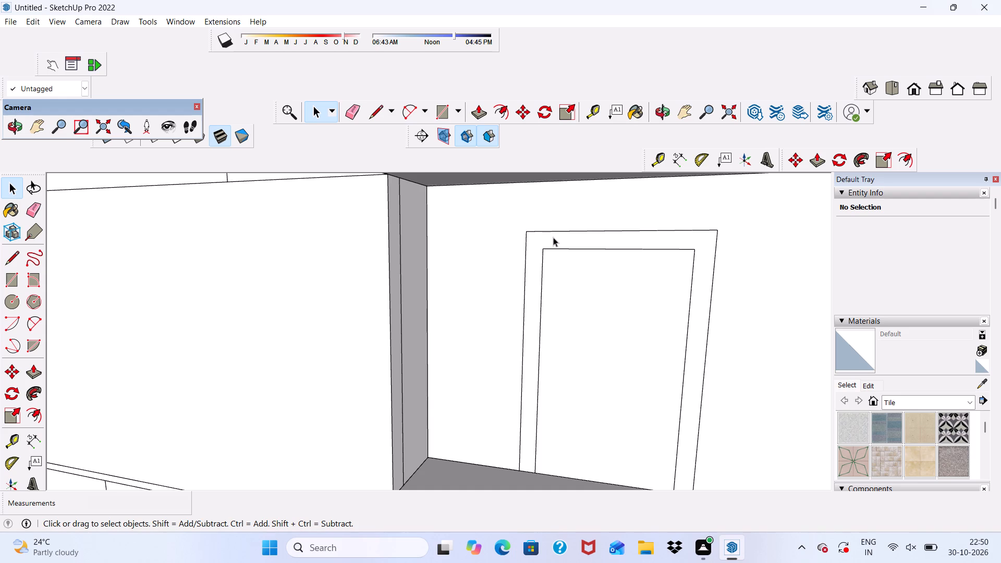
click(553, 237)
click(475, 112)
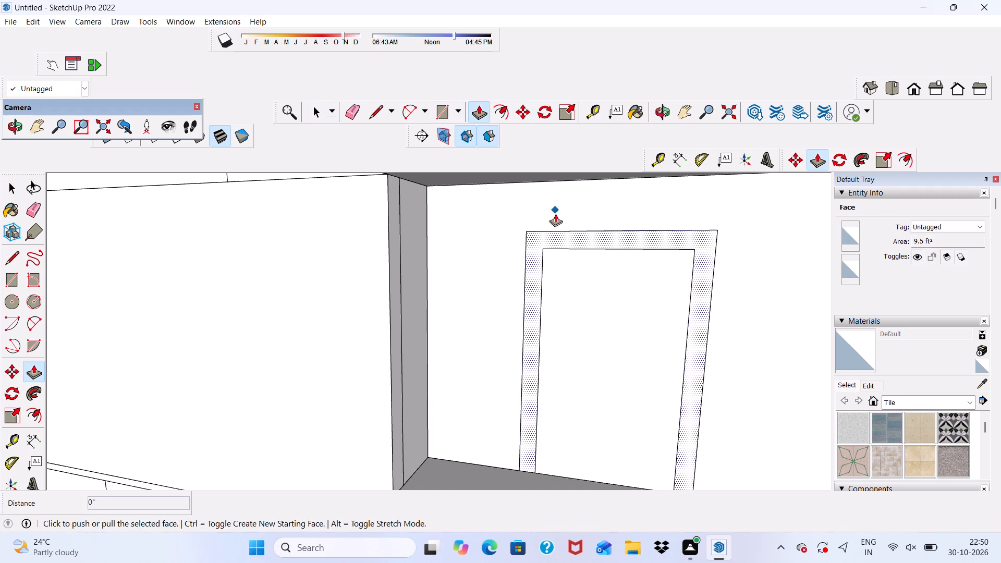
click(550, 236)
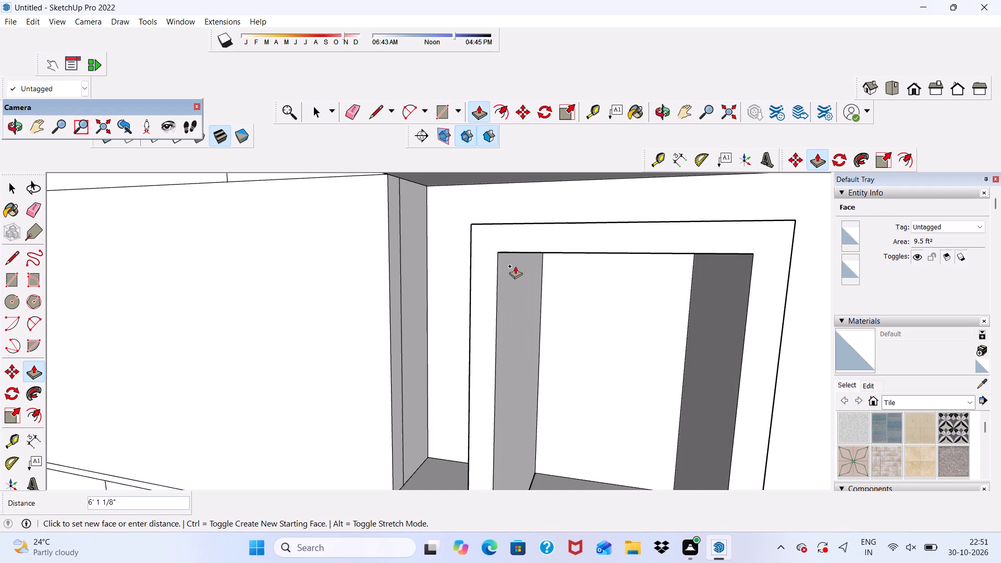
key(6)
key(shift+quotedbl)
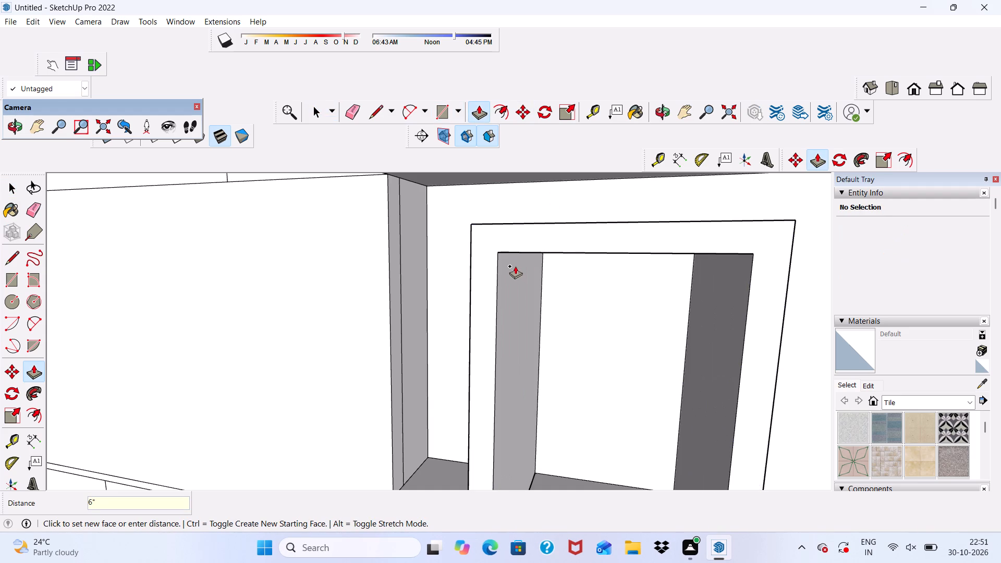
key(Return)
key(space)
Push/Pull the door panel face inside the frame by 3".
middle_drag(580, 328, 546, 311)
scroll(592, 325, up, 1)
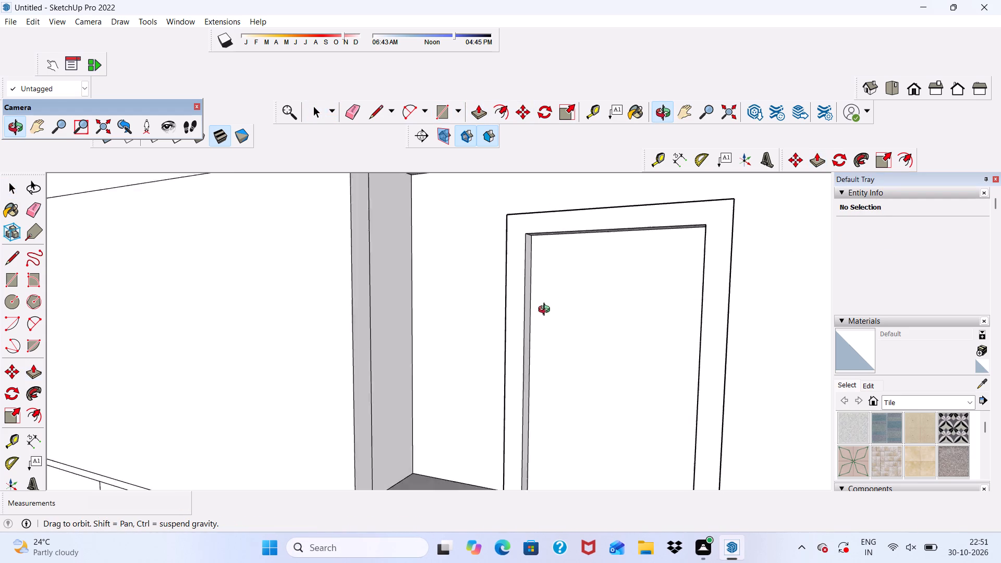
middle_drag(546, 311, 563, 310)
scroll(568, 310, up, 1)
click(573, 307)
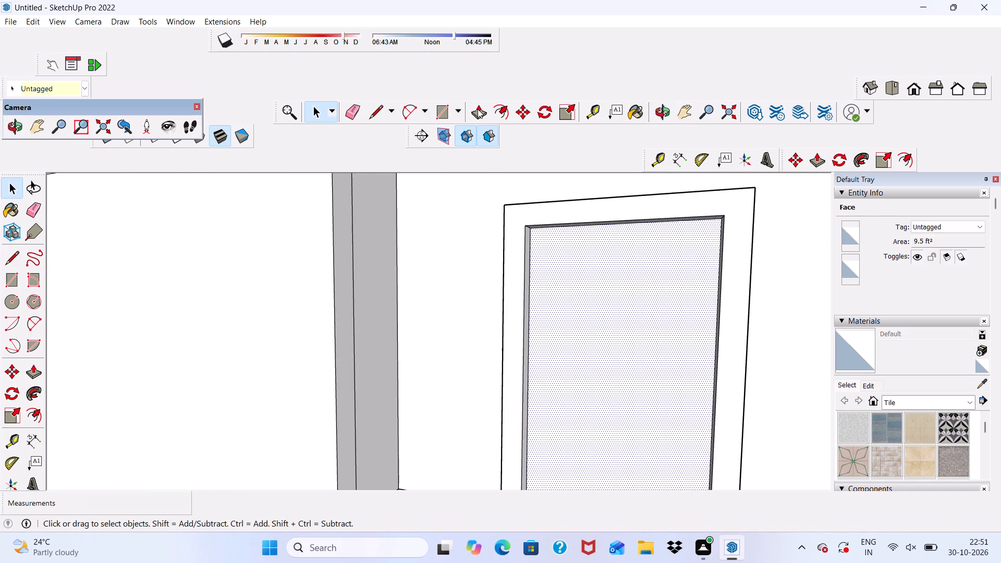
click(478, 109)
drag(584, 294, 577, 291)
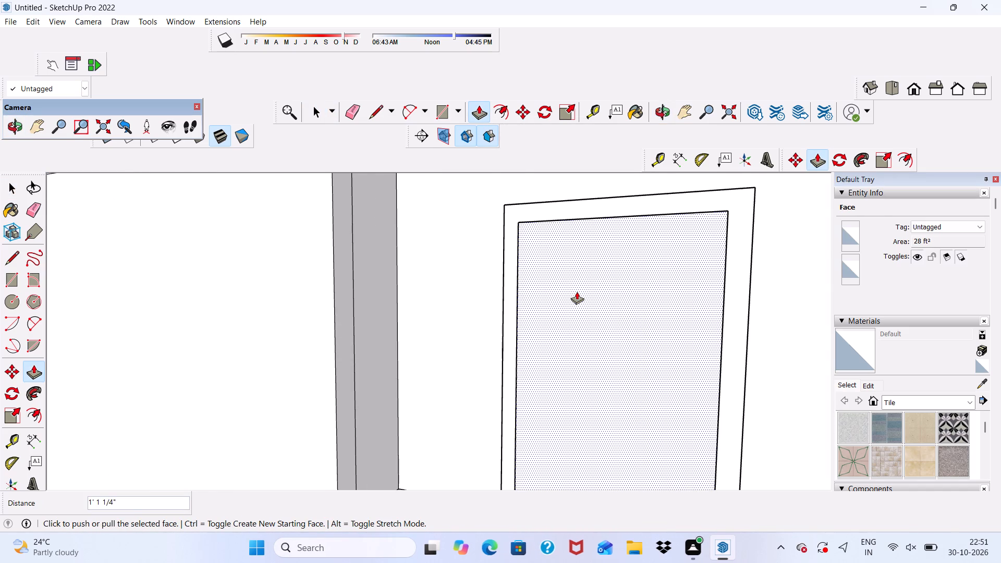
key(ctrl+z)
click(580, 287)
click(582, 288)
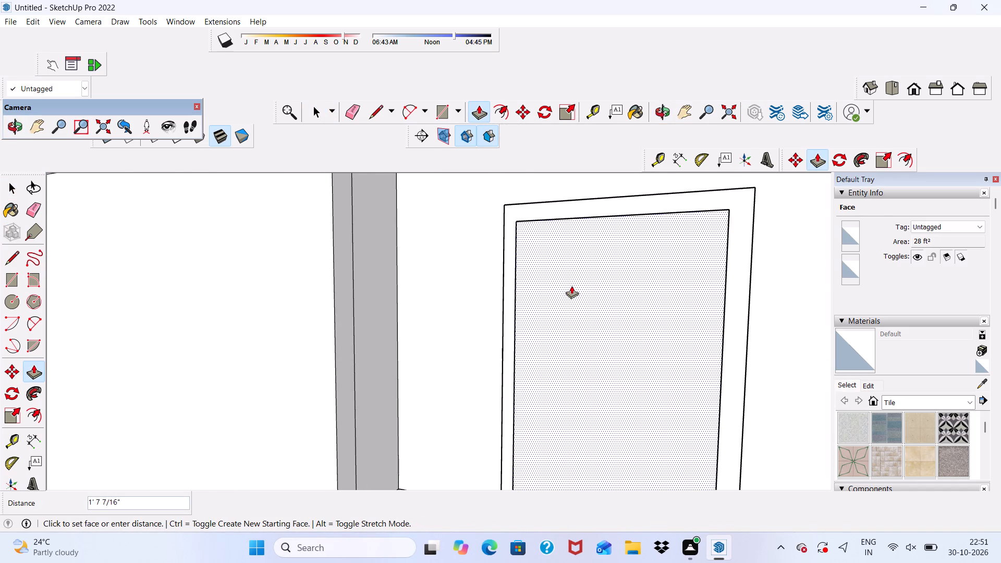
key(3)
key(shift+quotedbl)
key(Return)
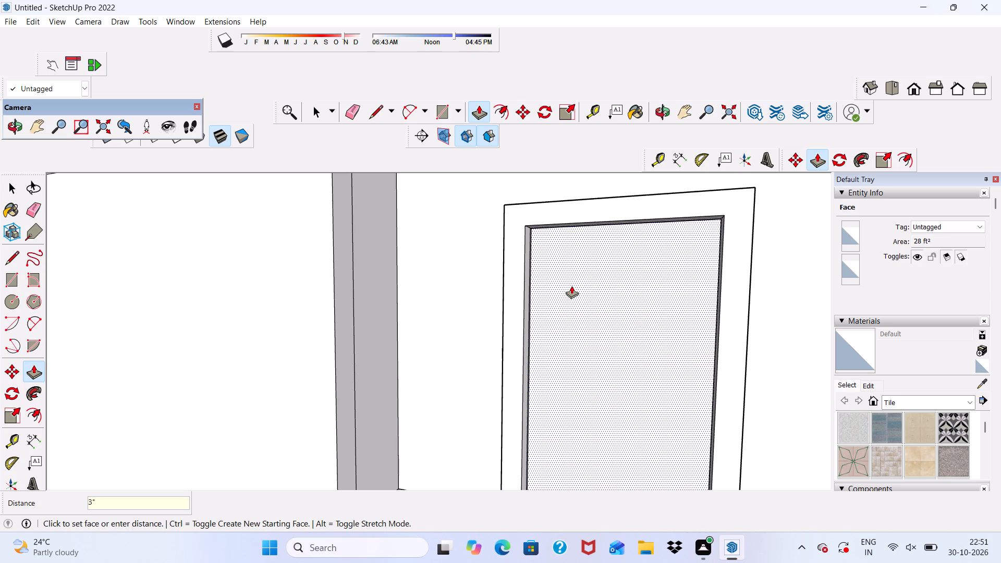
key(space)
Erase the seam line running along the underside of the door frame's head, next to the panel.
scroll(556, 296, down, 2)
middle_drag(556, 300, 650, 221)
scroll(650, 221, up, 5)
scroll(568, 247, down, 4)
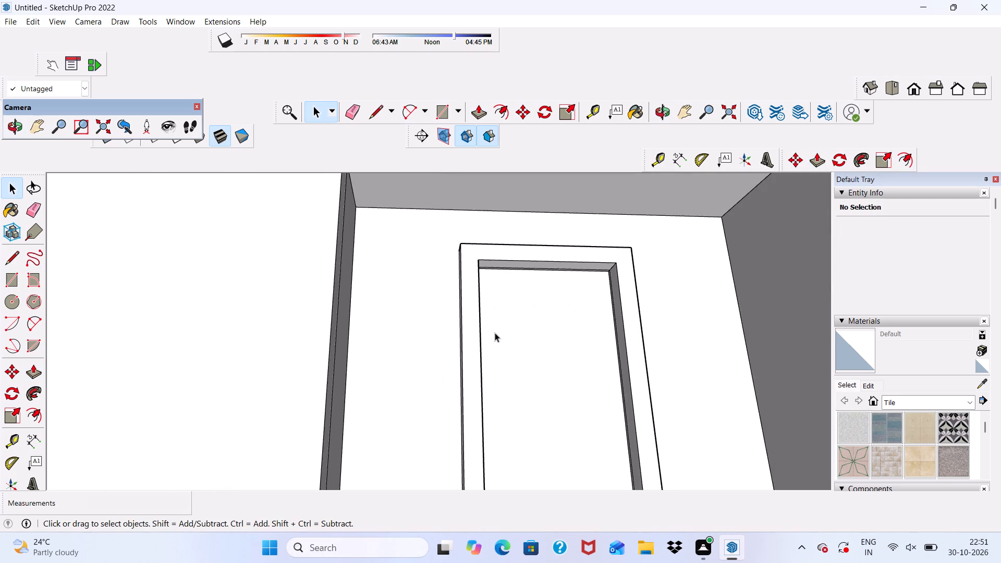
middle_drag(497, 327, 504, 307)
scroll(504, 312, up, 5)
click(353, 106)
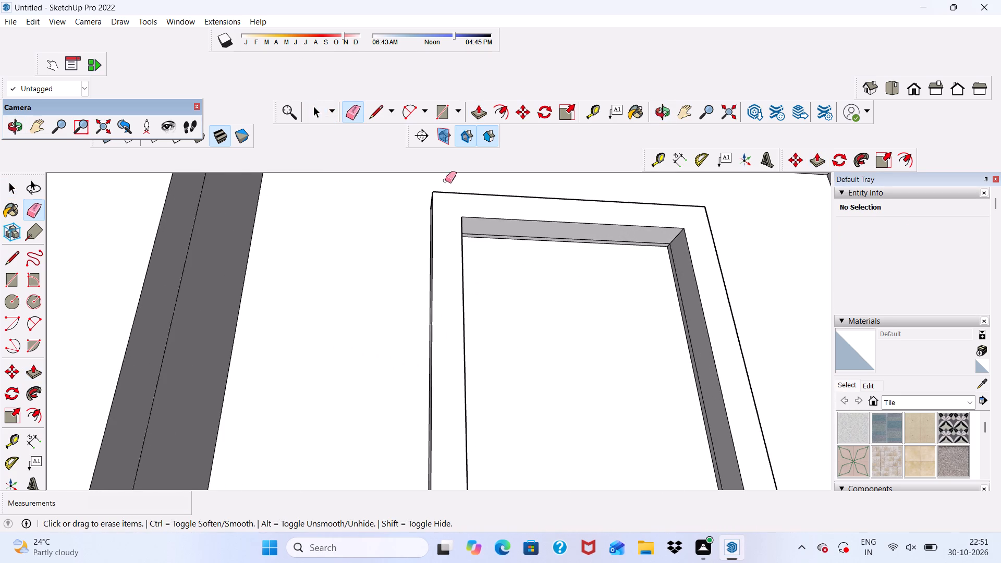
scroll(454, 191, up, 4)
scroll(527, 251, up, 9)
click(527, 258)
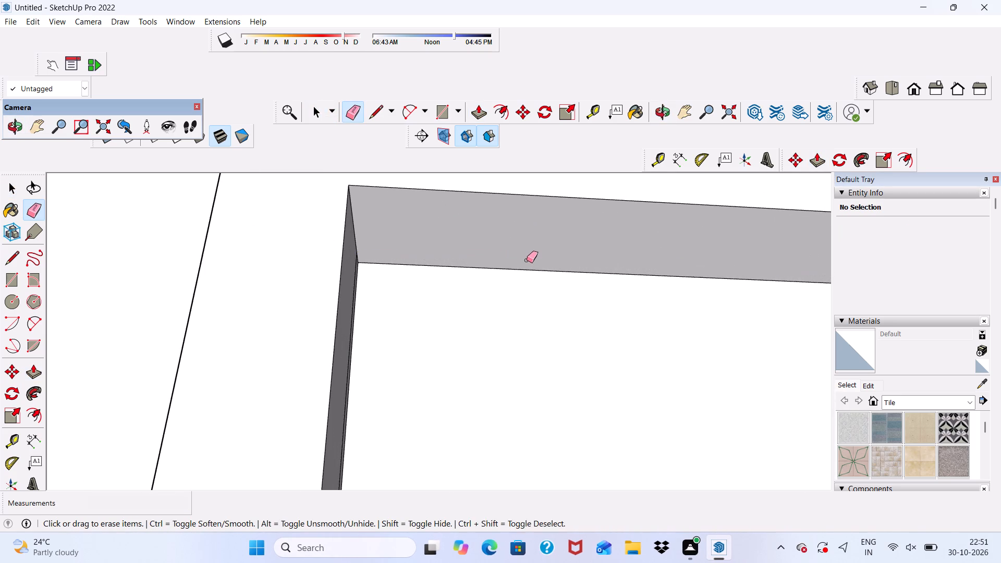
Erase the vertical seam lines on the inner faces of the door frame's two jambs.
scroll(503, 258, down, 4)
middle_drag(473, 260, 393, 279)
scroll(393, 279, up, 5)
click(392, 283)
scroll(362, 246, down, 3)
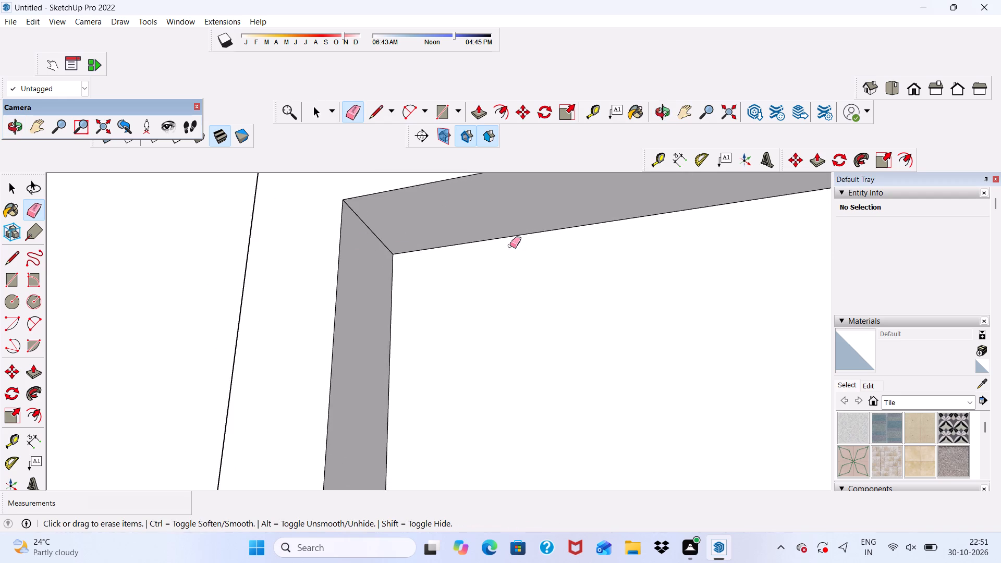
scroll(510, 246, down, 10)
middle_drag(499, 277, 645, 300)
scroll(679, 328, up, 6)
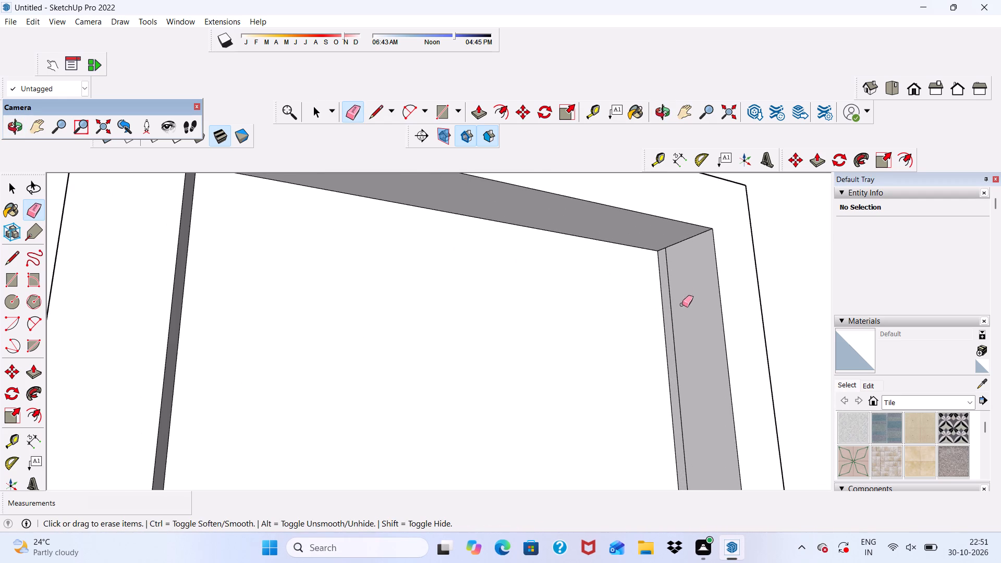
drag(667, 296, 675, 298)
scroll(614, 256, down, 17)
middle_drag(531, 277, 401, 336)
key(space)
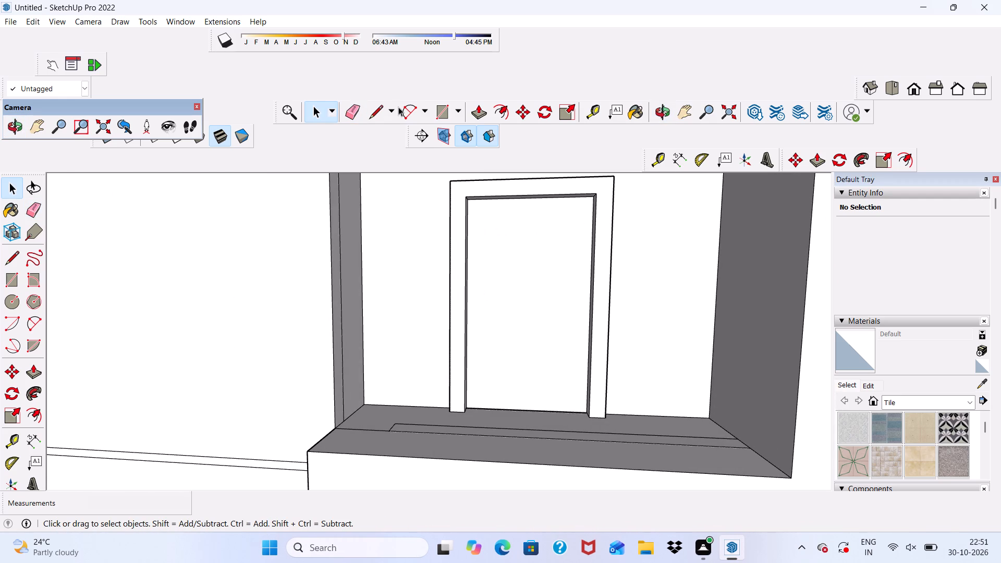
Draw a diagonal line about 5' 10" long across the door panel, from its lower left corner up to the opposite jamb.
click(371, 110)
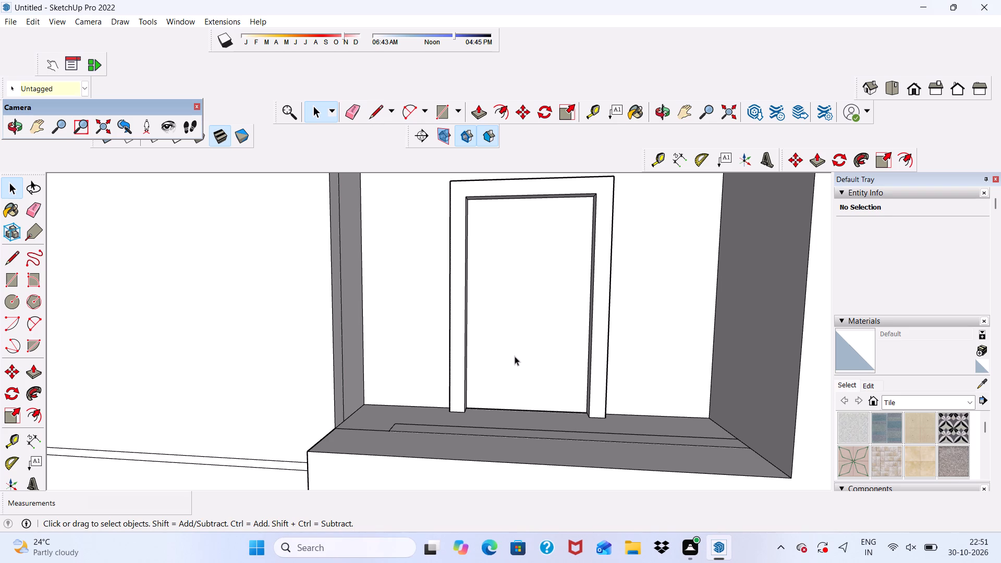
click(370, 109)
middle_drag(510, 369, 476, 381)
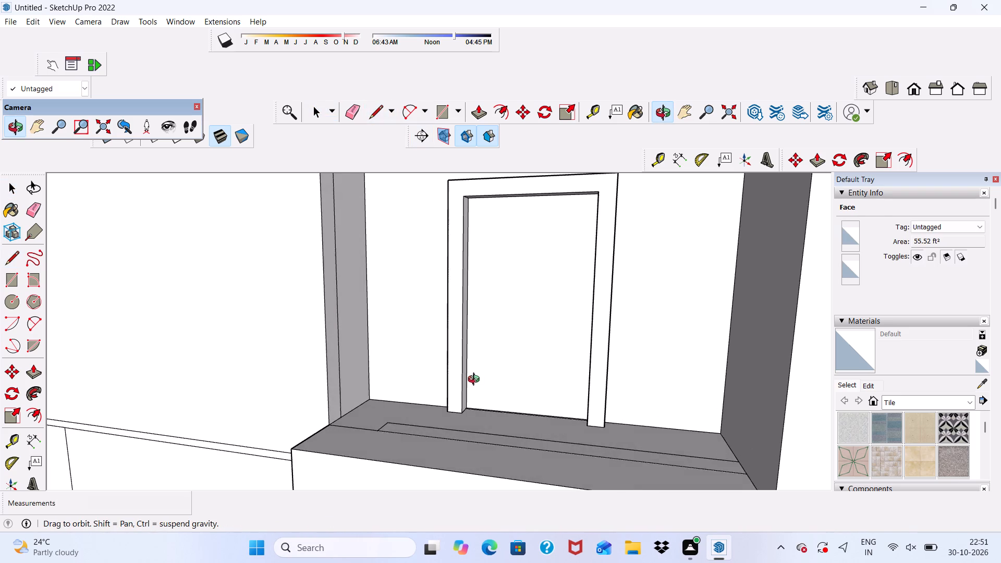
middle_drag(476, 381, 475, 385)
scroll(477, 408, up, 4)
click(465, 408)
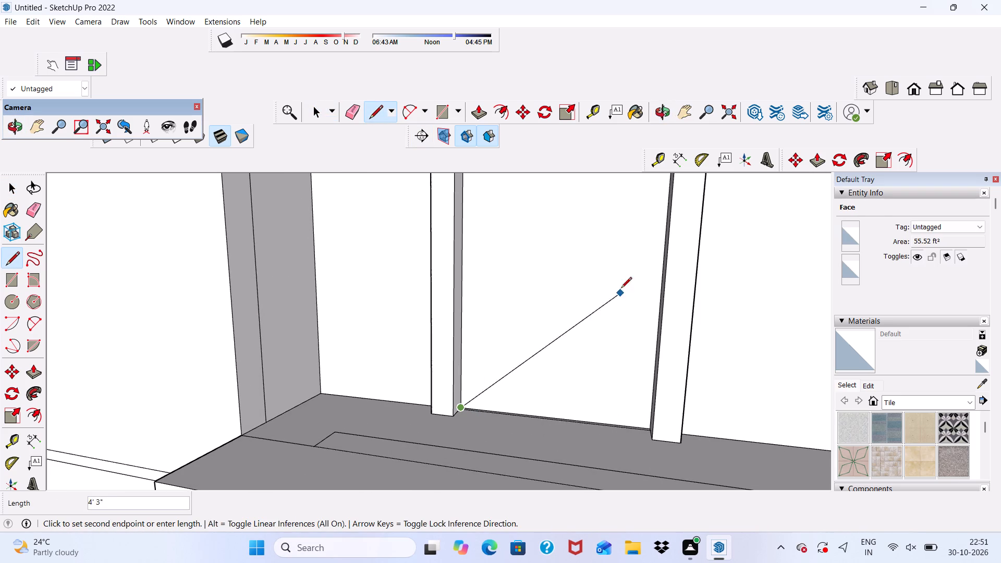
scroll(637, 226, up, 4)
scroll(672, 195, up, 4)
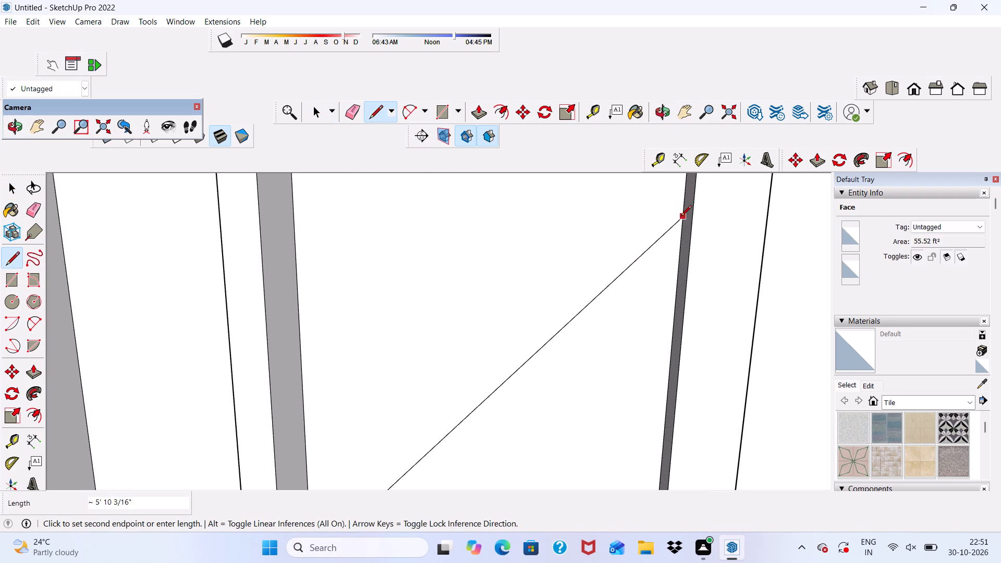
click(682, 217)
scroll(633, 195, down, 7)
drag(631, 239, 608, 227)
key(space)
Copy the diagonal line straight up the door panel by about 4 5/8".
scroll(563, 313, up, 5)
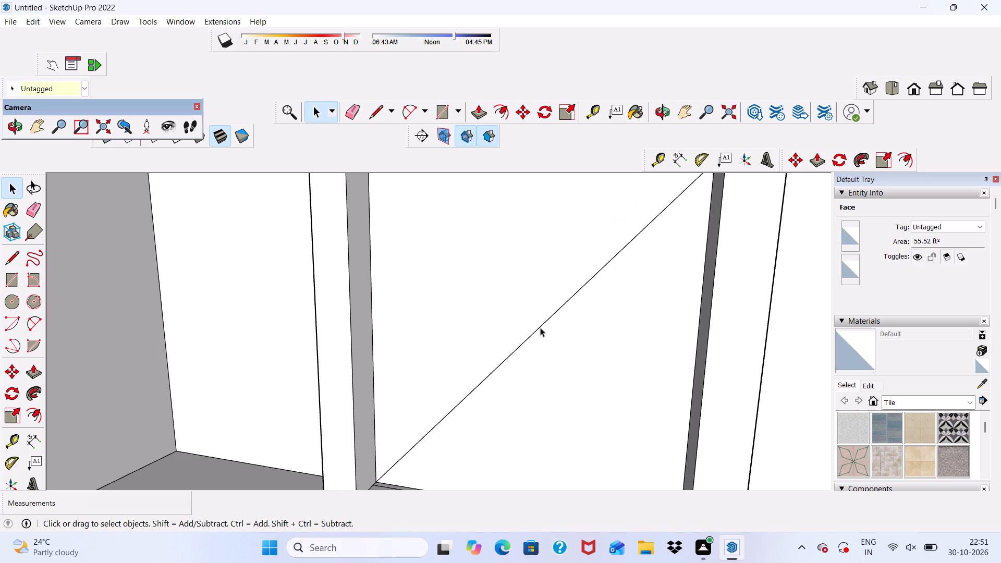
click(541, 329)
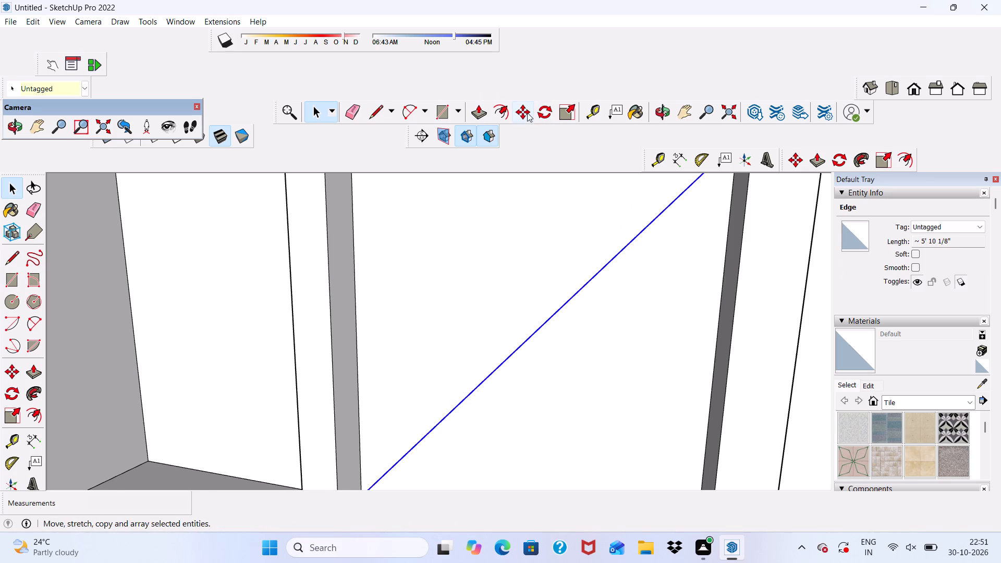
click(527, 113)
scroll(565, 263, down, 4)
scroll(550, 312, up, 4)
click(552, 313)
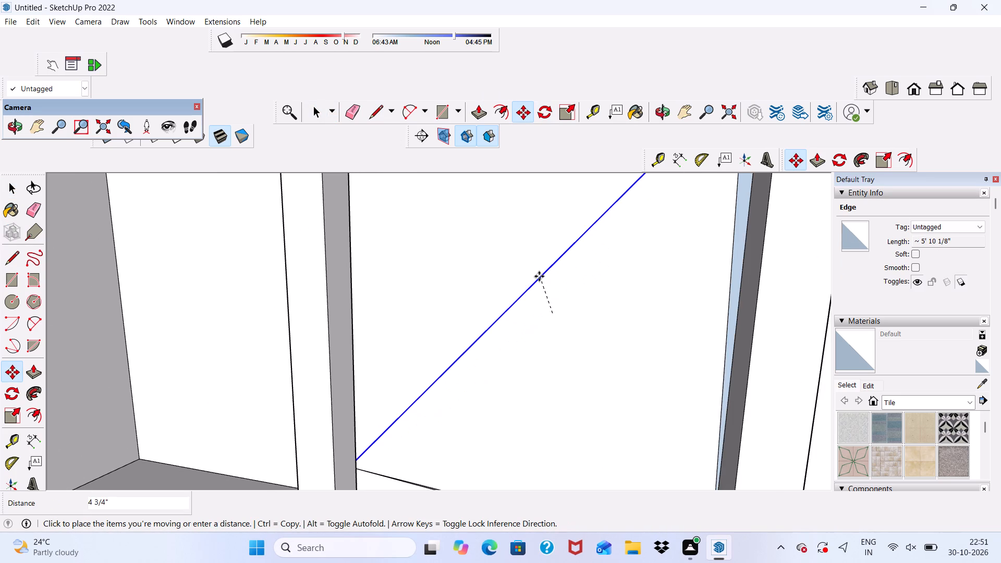
scroll(546, 294, down, 3)
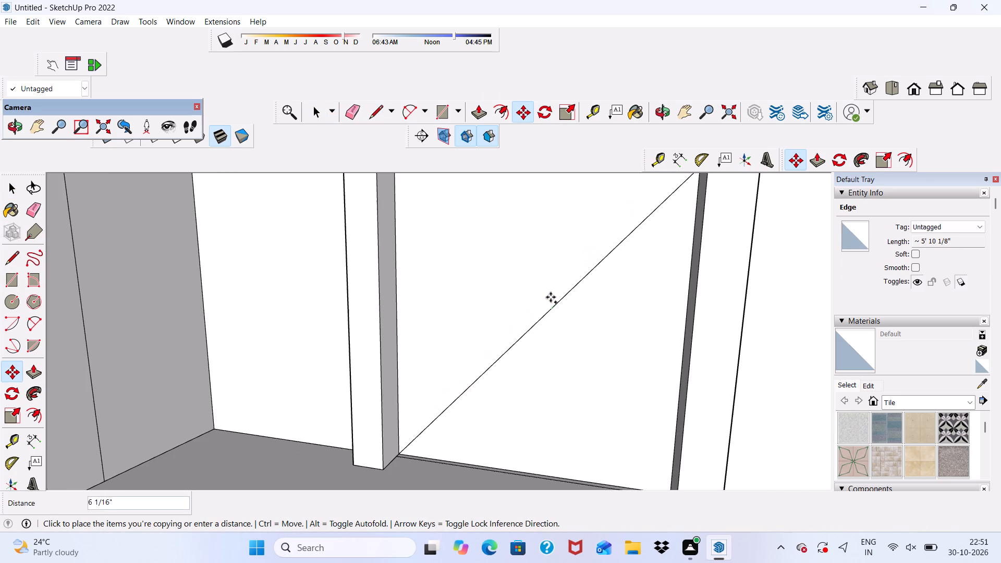
scroll(551, 293, down, 4)
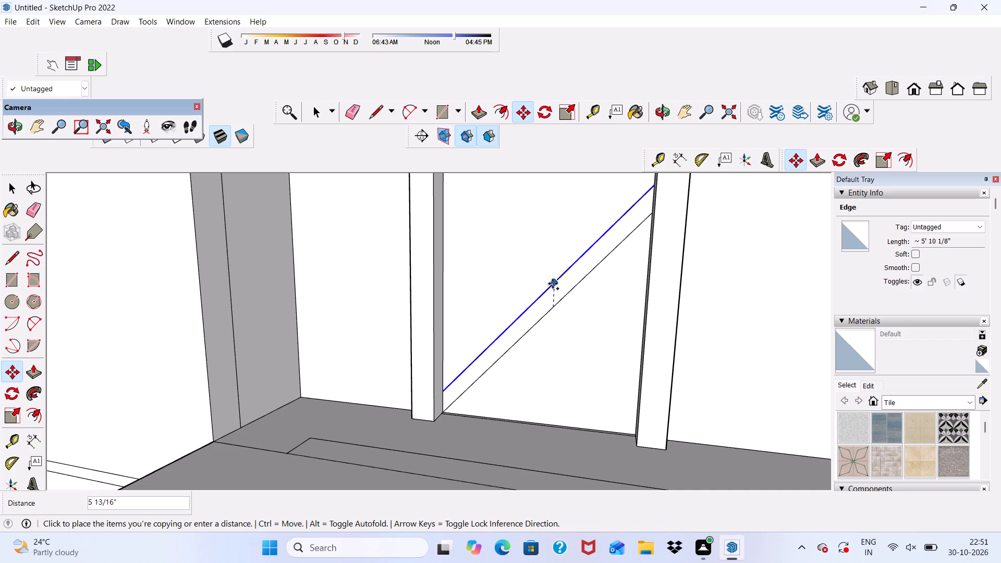
click(554, 288)
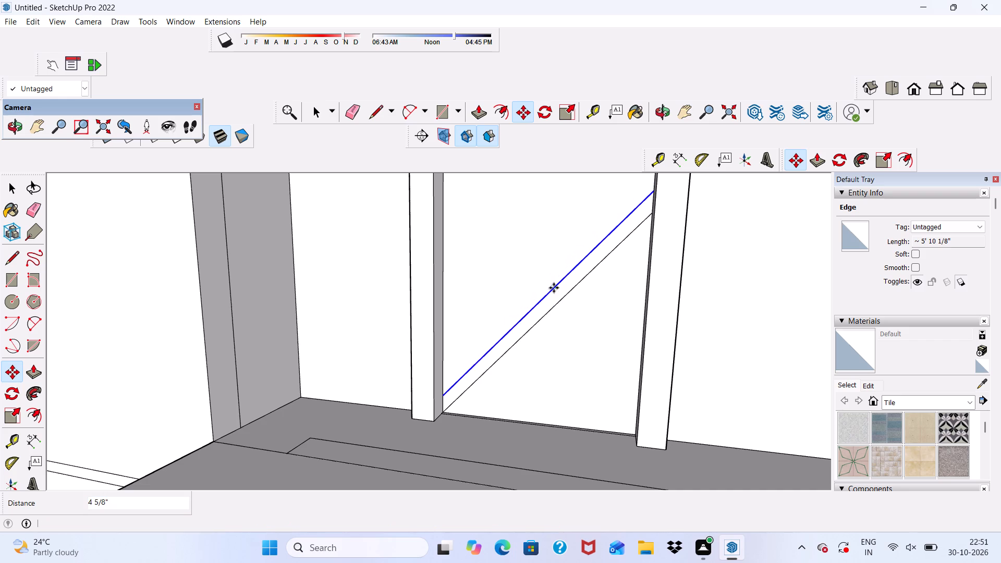
scroll(559, 312, down, 5)
middle_drag(575, 325, 584, 315)
key(space)
Copy the lower diagonal line down and across the door panel by about 3 9/16".
scroll(577, 313, up, 4)
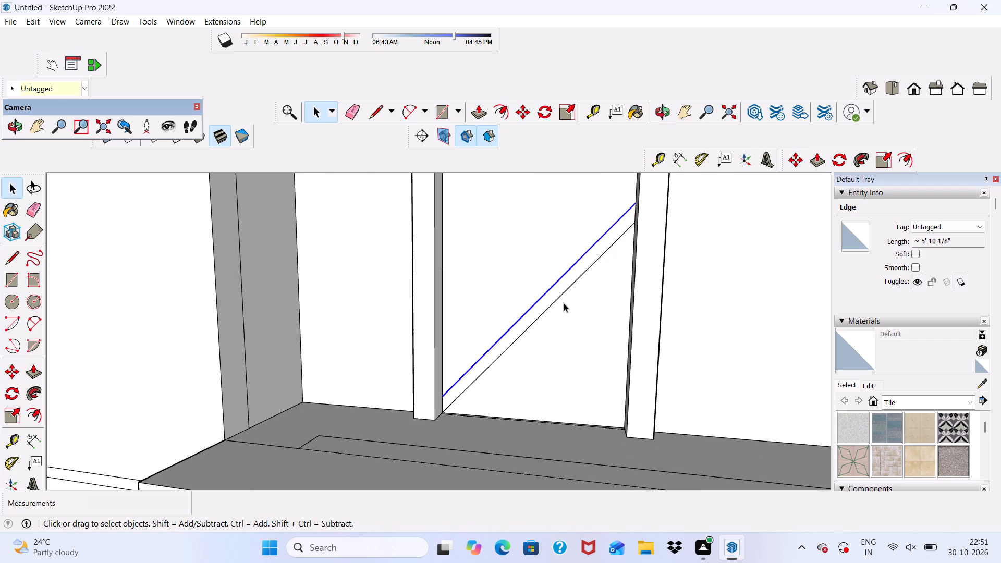
scroll(541, 299, up, 4)
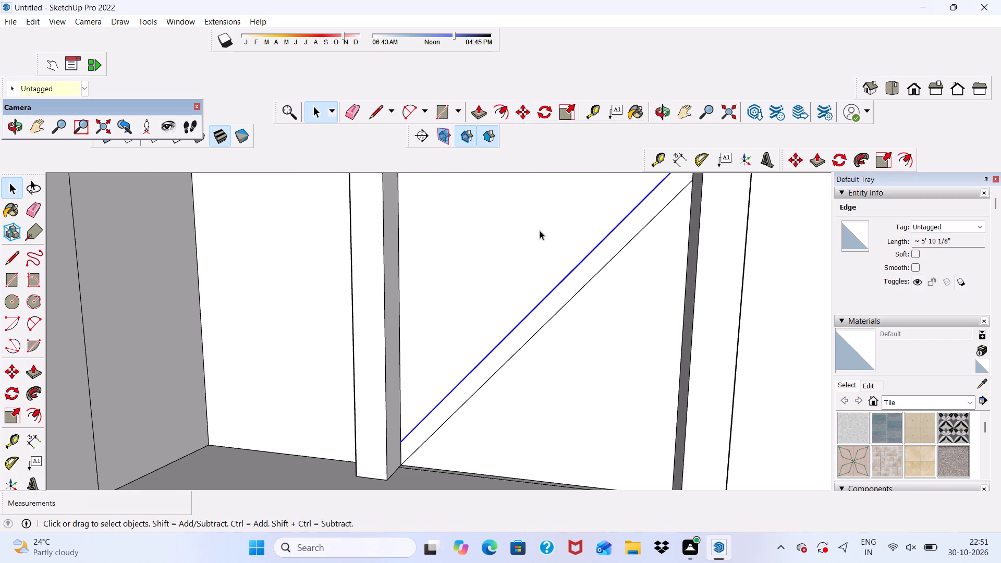
click(541, 325)
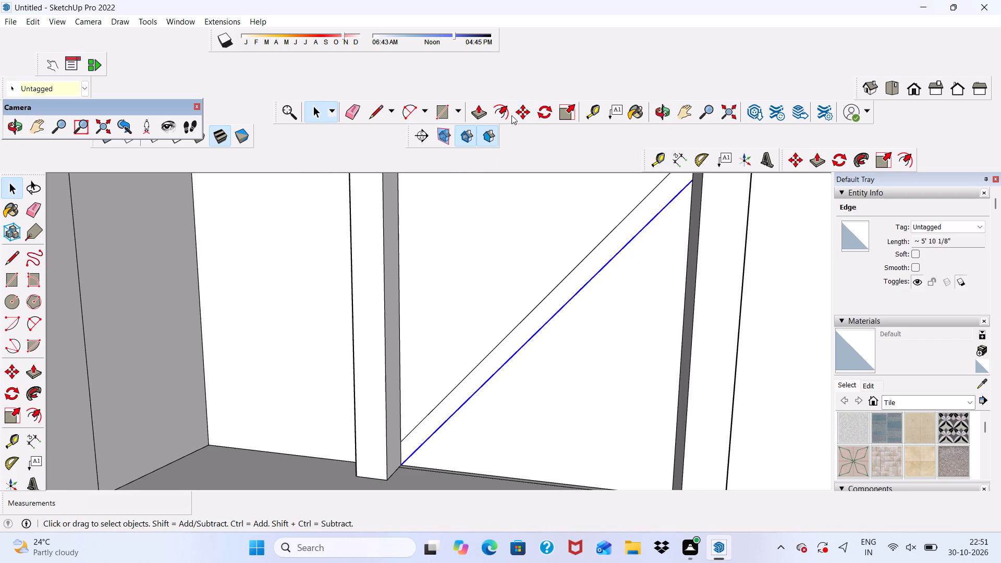
click(517, 113)
click(540, 330)
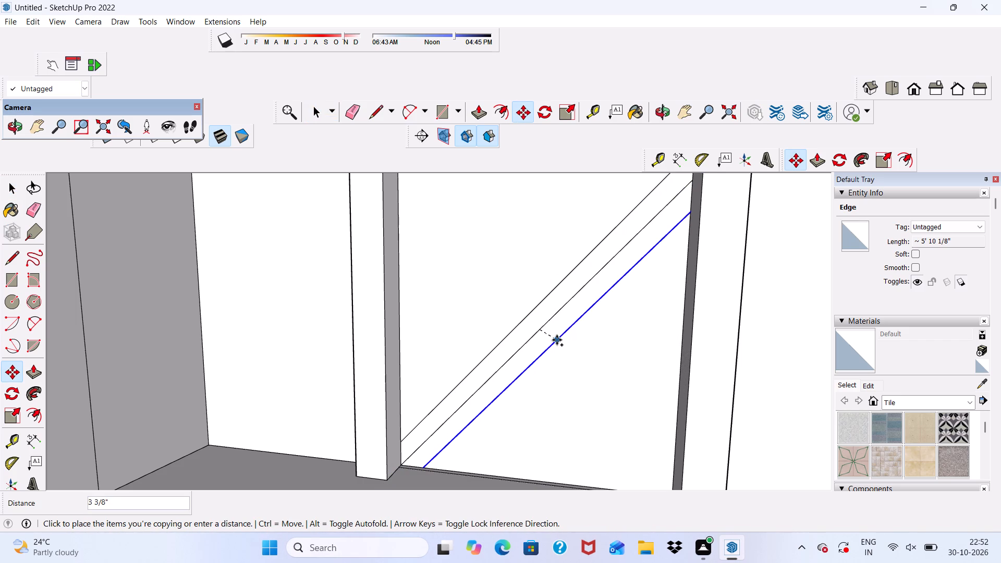
scroll(559, 338, up, 2)
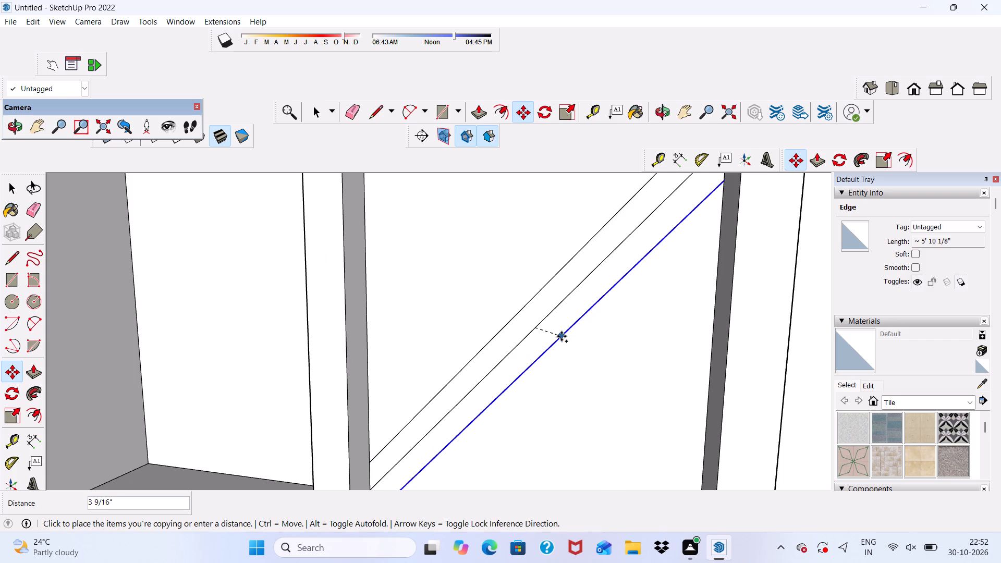
click(562, 336)
scroll(554, 284, down, 5)
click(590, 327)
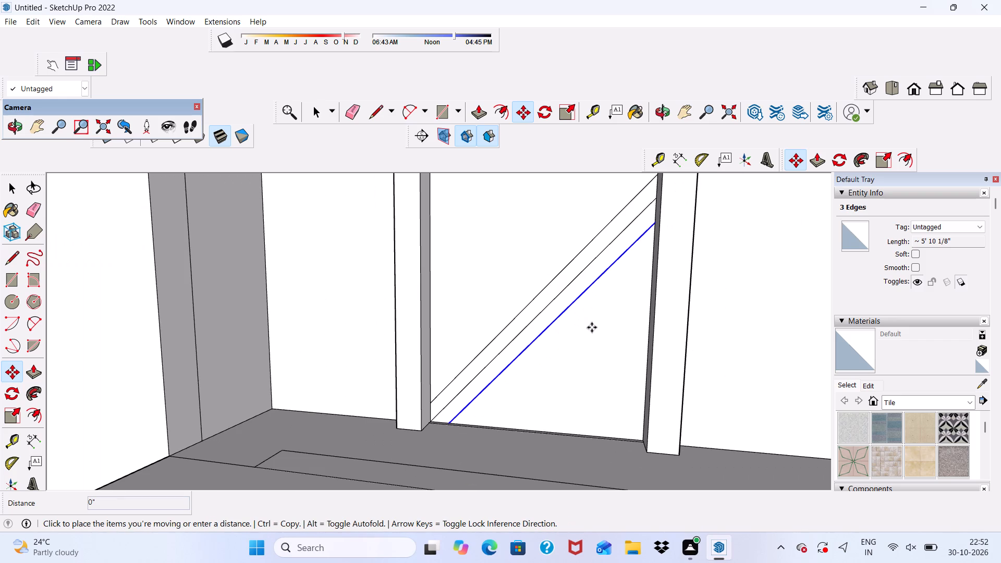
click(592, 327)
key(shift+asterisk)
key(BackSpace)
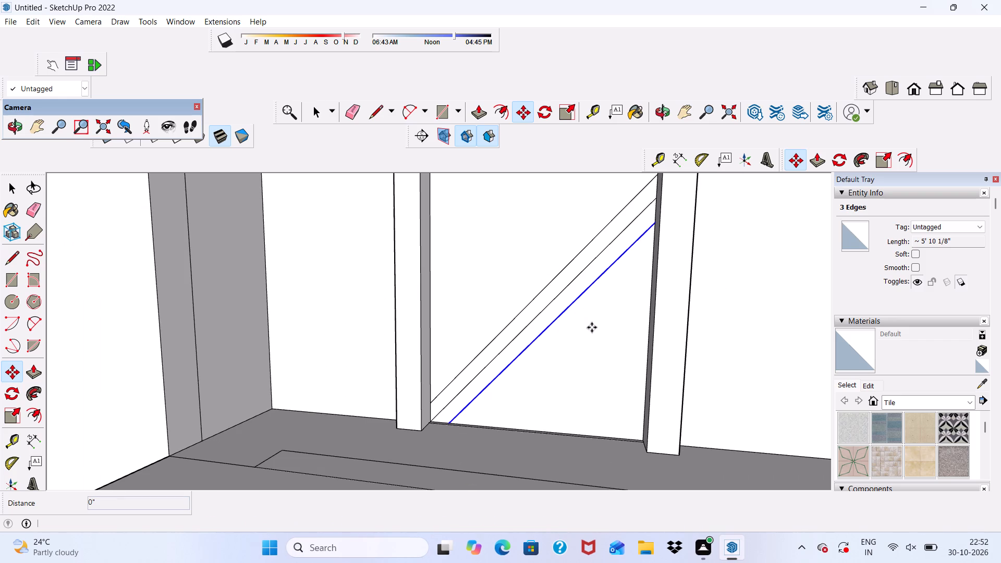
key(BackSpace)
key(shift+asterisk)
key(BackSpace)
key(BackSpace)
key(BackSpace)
Copy the lowest diagonal line about 3 5/16" toward the panel's lower corner and repeat the copy as an array of 5.
scroll(550, 308, down, 6)
scroll(573, 309, up, 4)
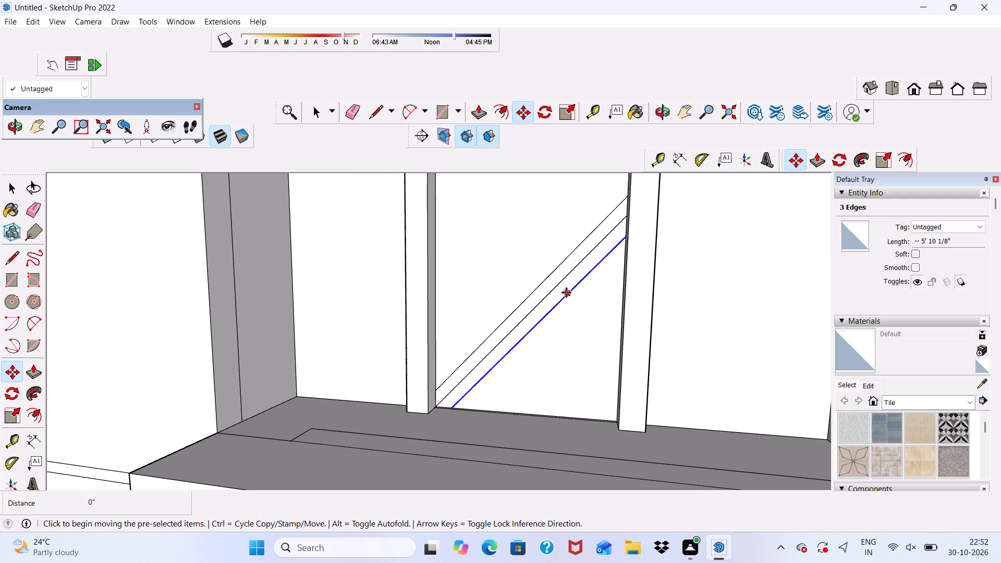
click(566, 292)
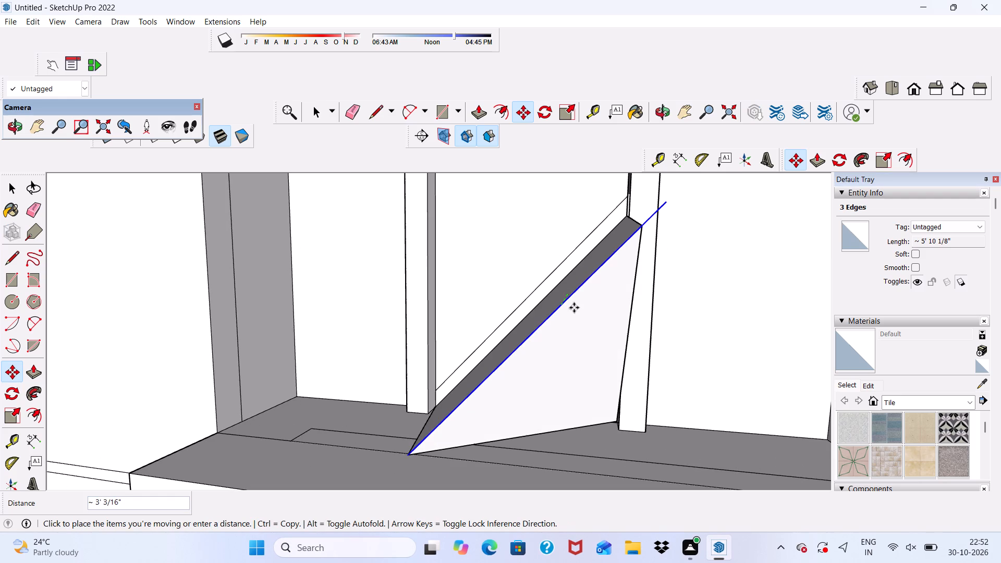
scroll(582, 320, up, 4)
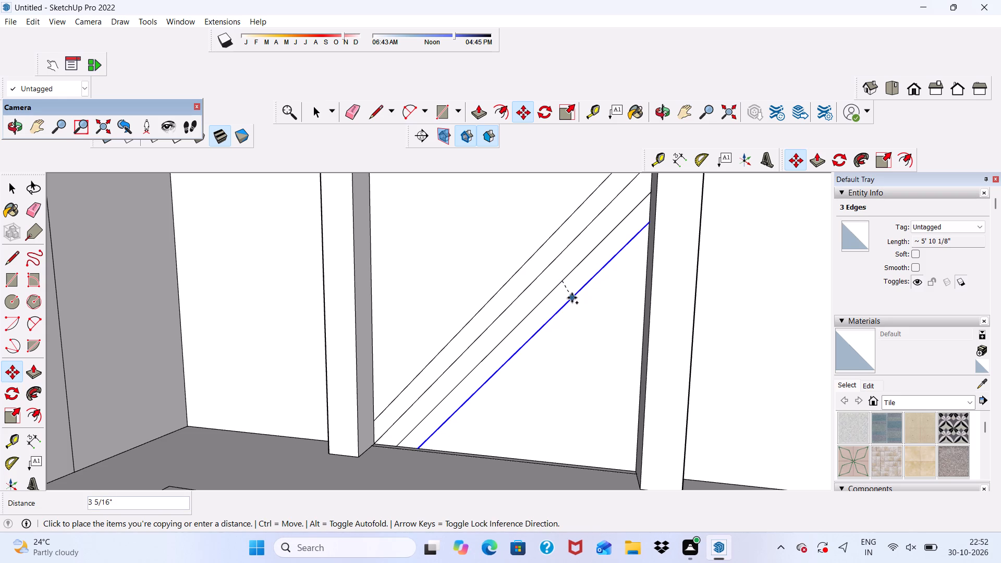
click(572, 298)
key(shift+asterisk)
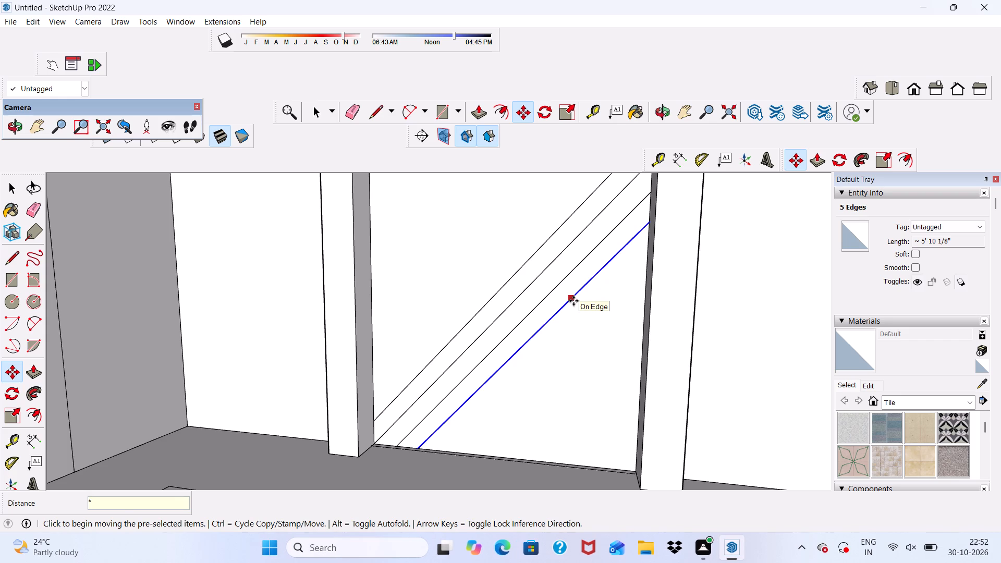
key(5)
key(Return)
Push/Pull the uppermost diagonal strip of the door panel outward by 3".
scroll(592, 393, down, 4)
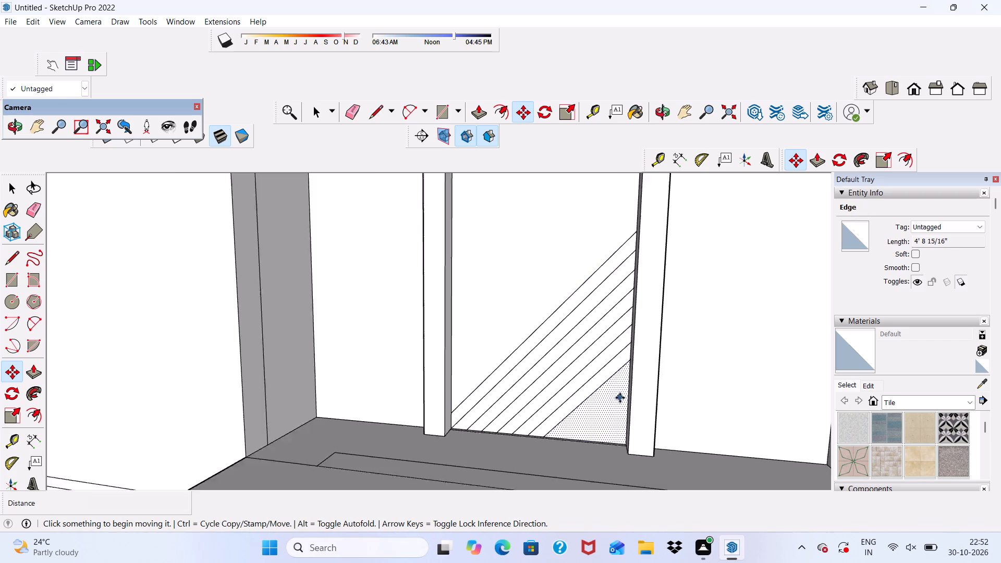
scroll(620, 398, down, 2)
middle_drag(595, 398, 580, 357)
scroll(617, 364, up, 4)
key(space)
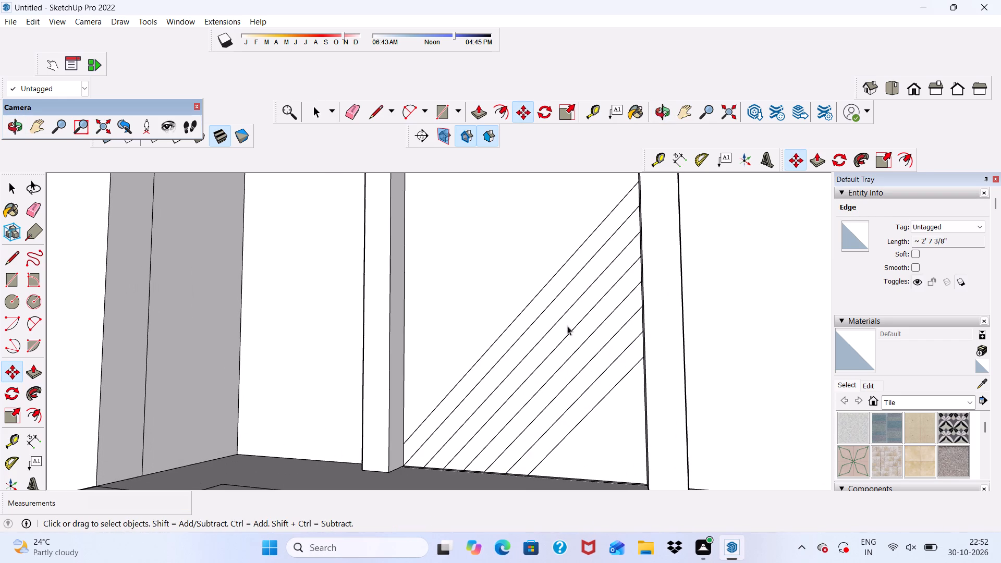
scroll(489, 144, up, 1)
click(482, 119)
scroll(566, 298, up, 3)
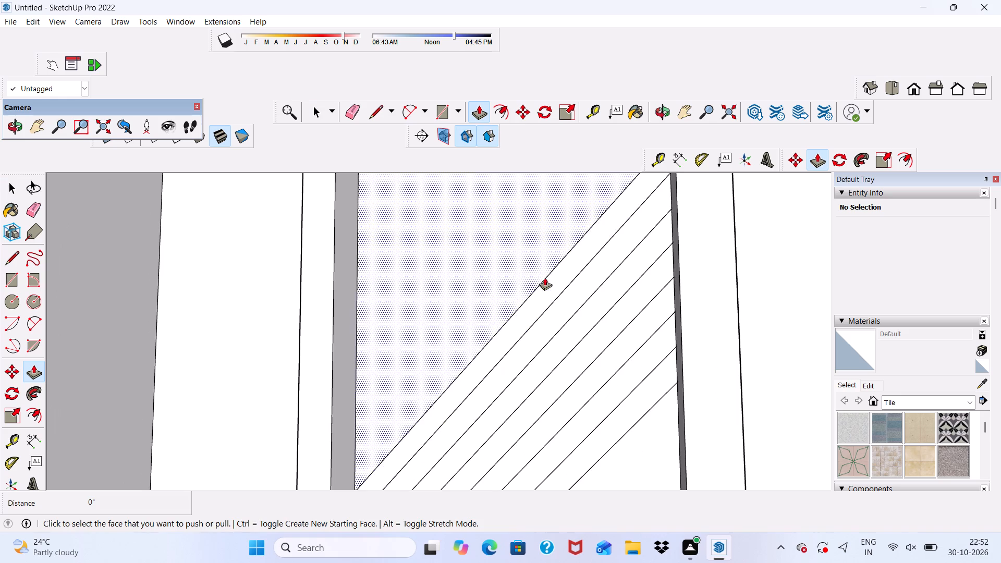
click(549, 289)
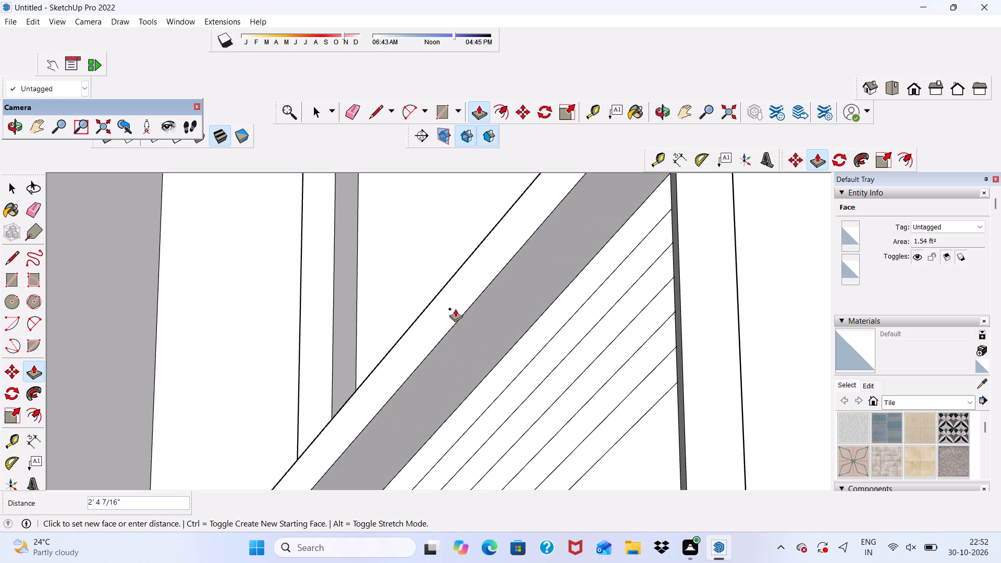
key(3)
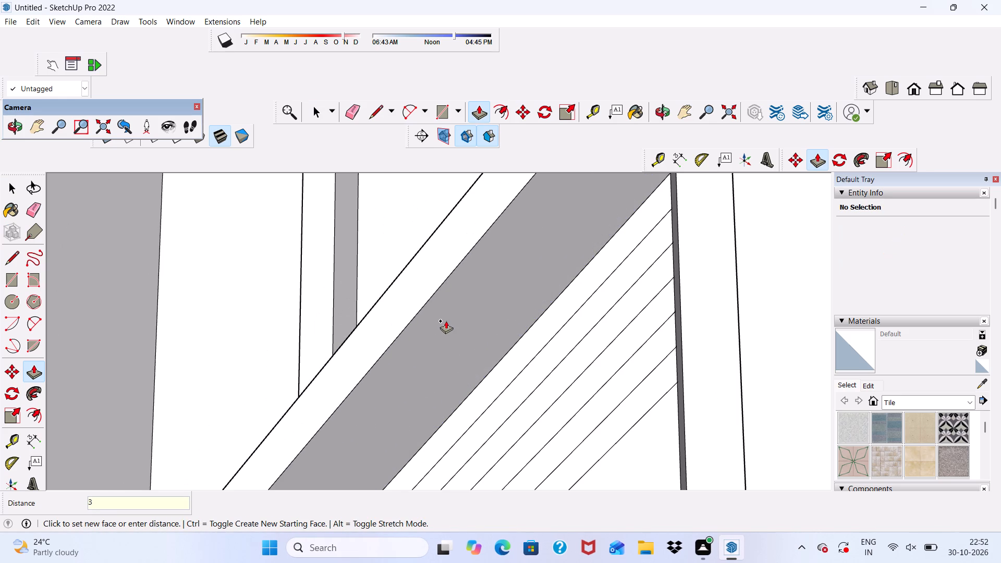
key(shift+quotedbl)
key(Return)
Push/Pull the third diagonal strip from the top outward by 3", flush with the first raised strip.
scroll(464, 282, down, 5)
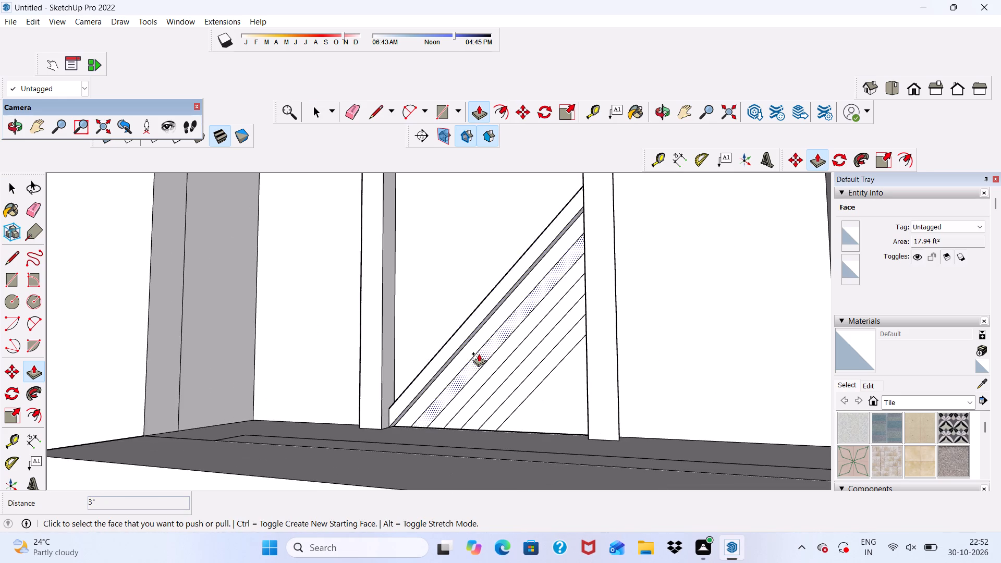
scroll(479, 353, up, 6)
click(479, 363)
scroll(449, 339, down, 3)
middle_drag(455, 338, 517, 357)
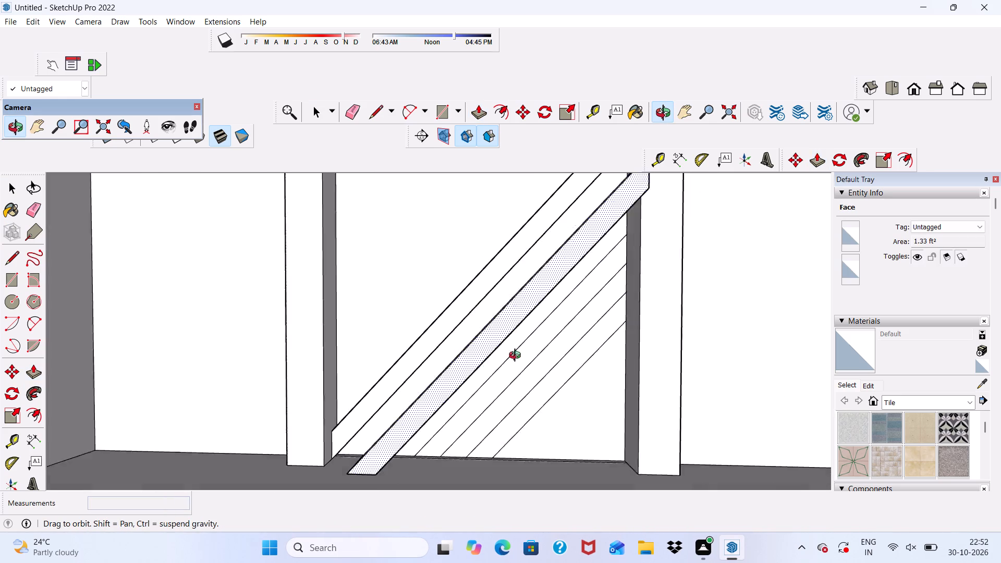
middle_drag(517, 357, 545, 360)
scroll(413, 352, up, 4)
click(420, 366)
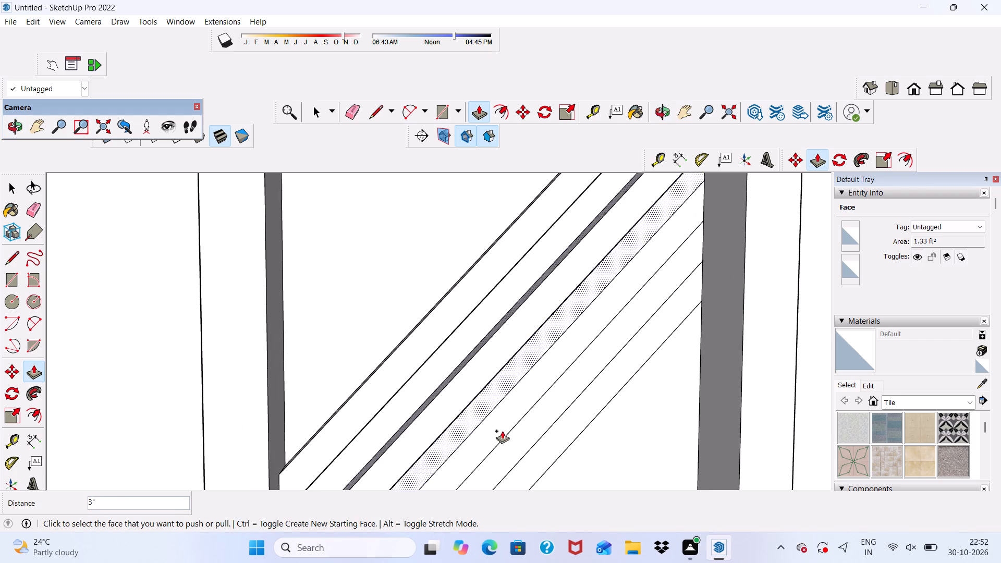
Push/Pull the fifth diagonal strip from the top outward from the door panel.
click(510, 413)
scroll(488, 385, up, 4)
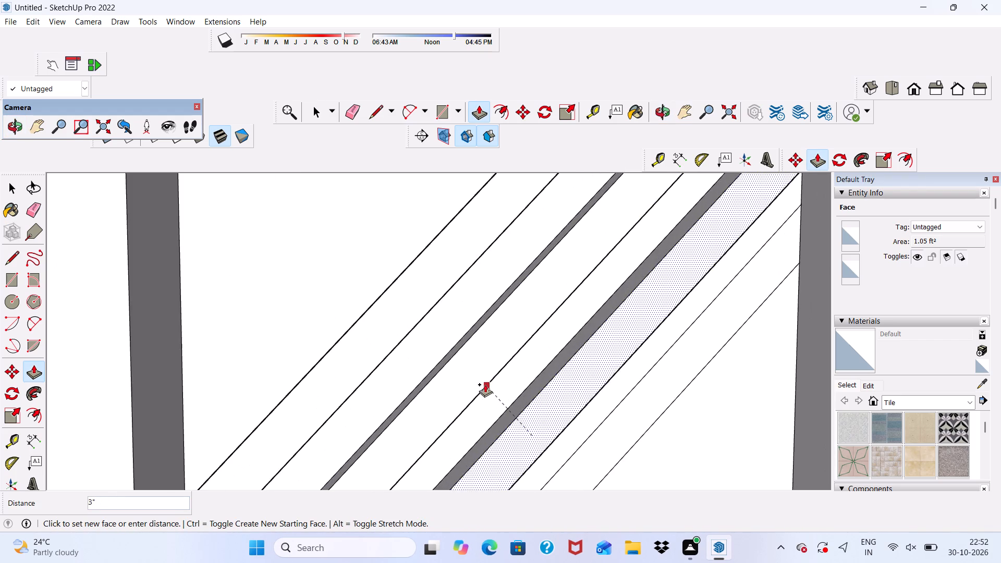
scroll(454, 342, down, 7)
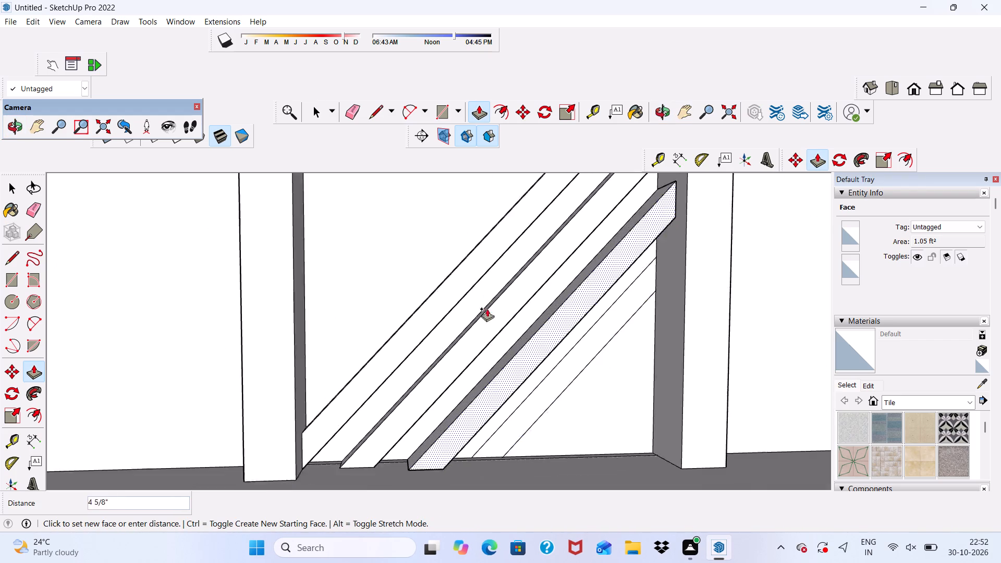
Set the fifth diagonal strip's outward pull to 3", flush with the raised strips above it.
scroll(487, 309, down, 2)
middle_drag(506, 346, 377, 344)
scroll(447, 361, up, 4)
scroll(416, 365, down, 2)
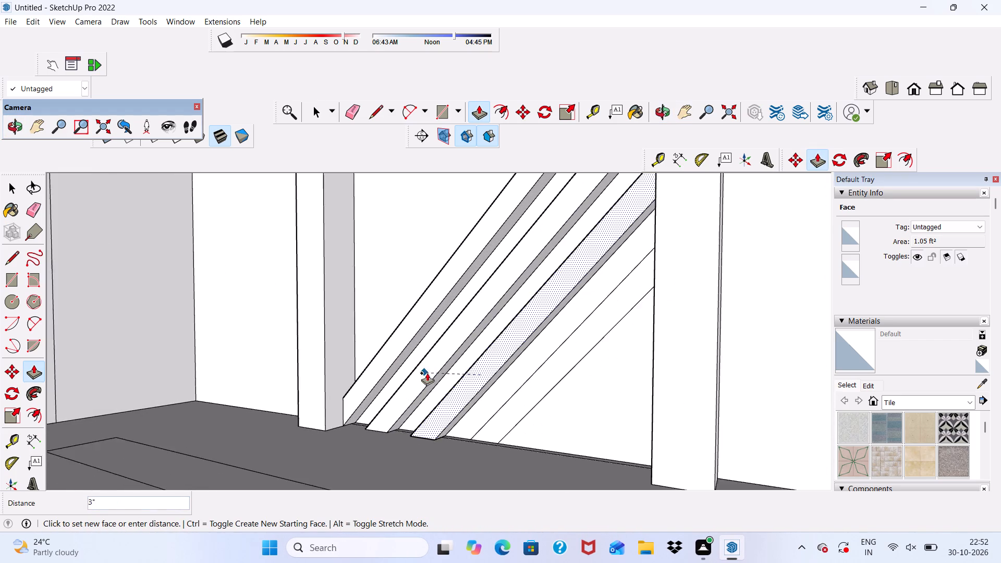
middle_drag(427, 373, 461, 376)
scroll(461, 376, up, 5)
scroll(435, 369, down, 4)
middle_drag(445, 376, 530, 382)
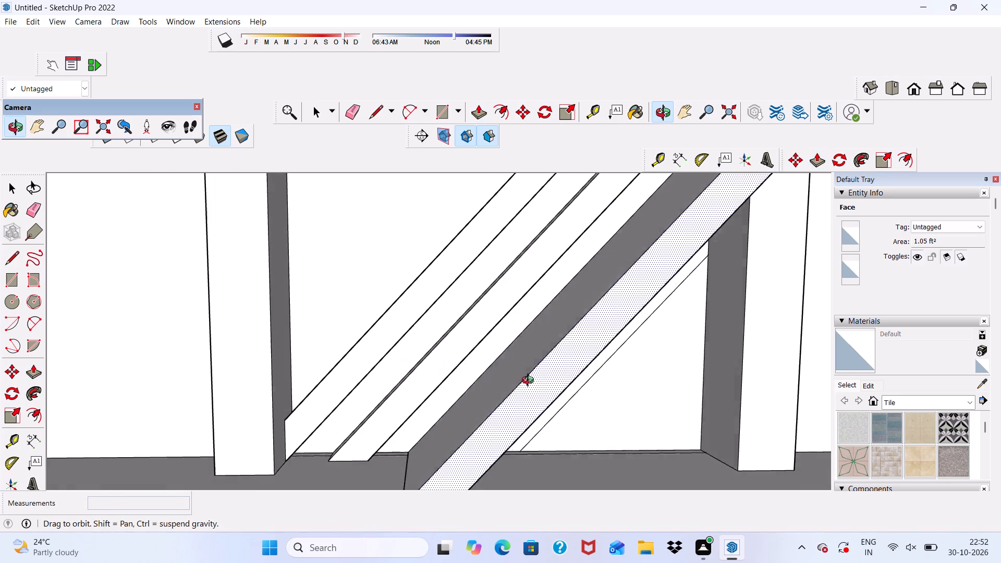
middle_drag(530, 382, 535, 383)
scroll(496, 375, up, 5)
click(433, 370)
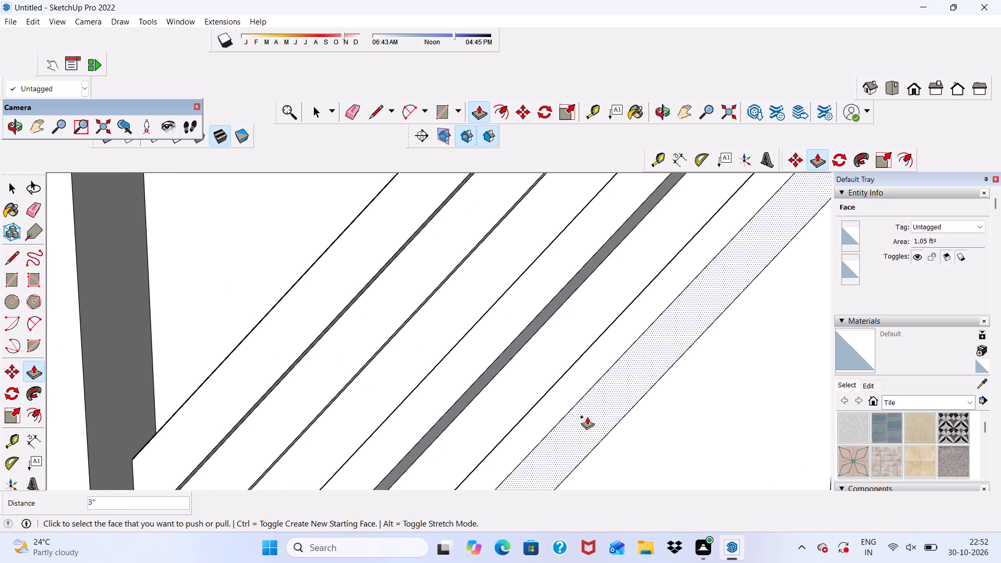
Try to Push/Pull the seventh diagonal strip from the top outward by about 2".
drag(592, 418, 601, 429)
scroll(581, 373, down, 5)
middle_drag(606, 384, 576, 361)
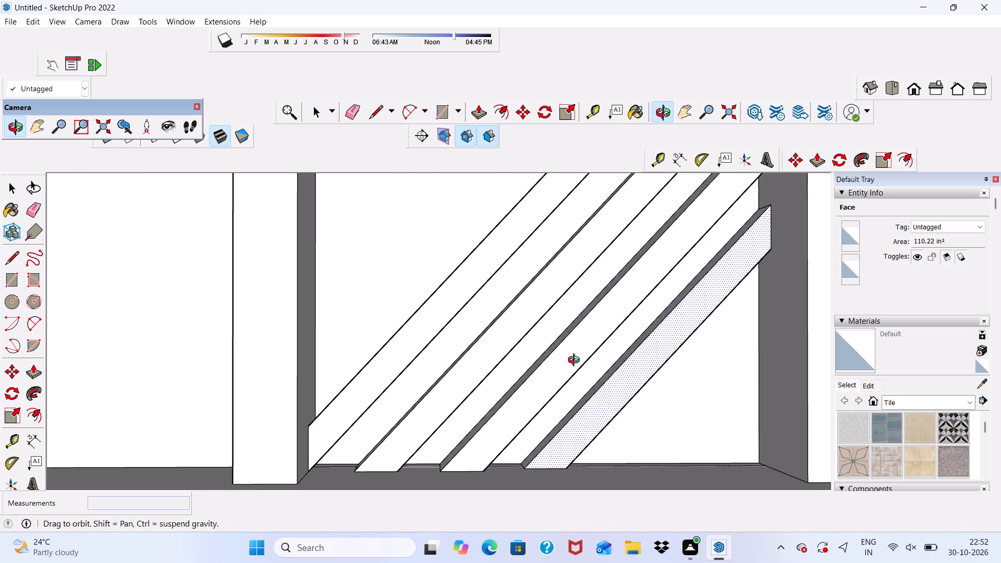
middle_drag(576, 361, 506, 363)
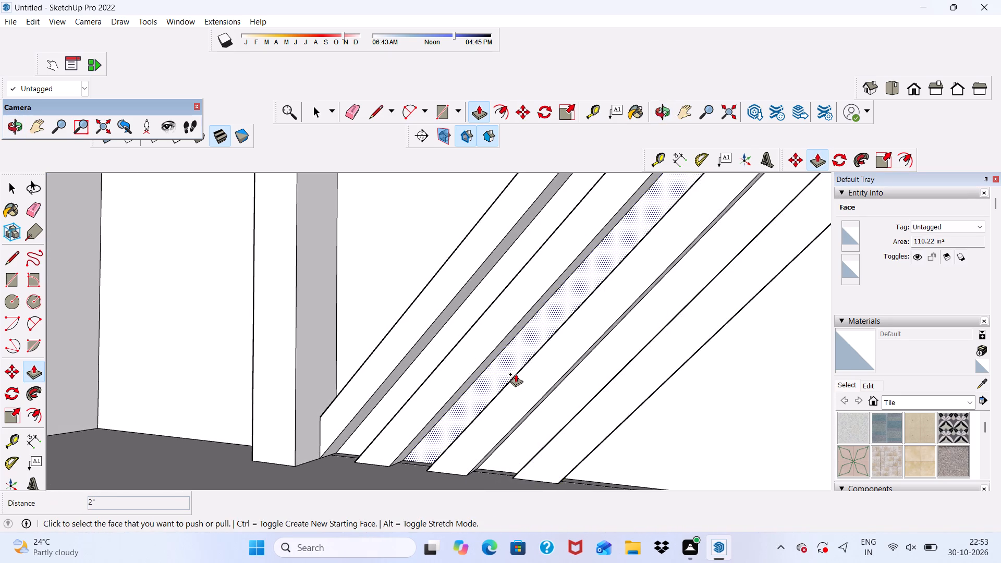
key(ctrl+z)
Push/Pull the seventh diagonal strip from the top outward by 3", flush with the other raised strips.
scroll(609, 433, up, 3)
click(599, 422)
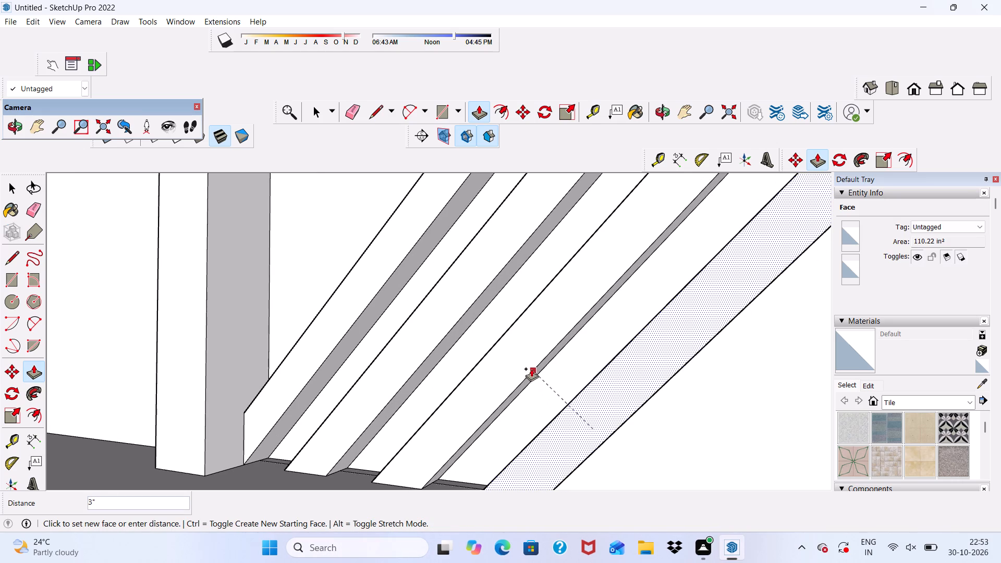
click(531, 368)
scroll(472, 368, down, 6)
middle_drag(495, 395, 596, 402)
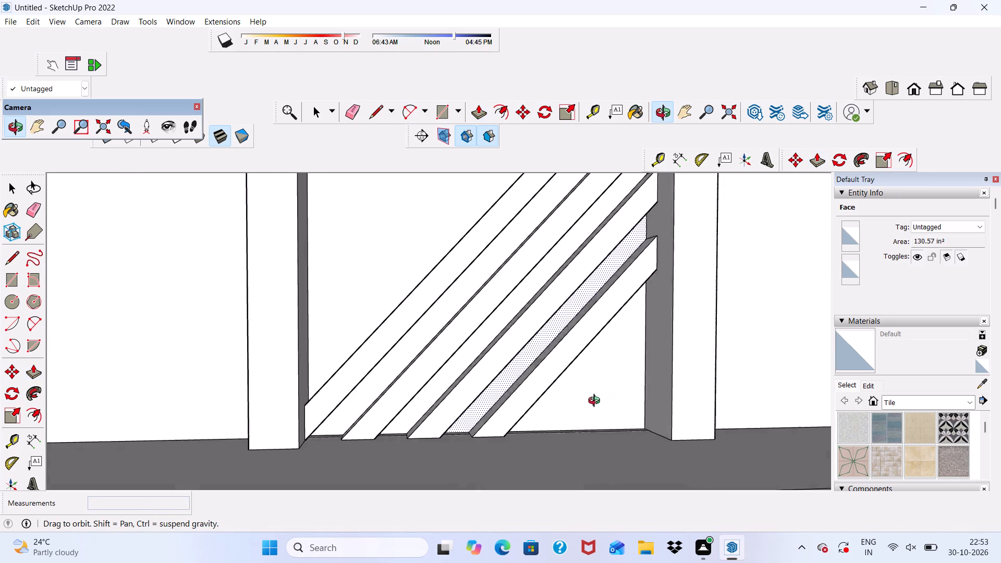
middle_drag(596, 402, 581, 401)
scroll(507, 348, down, 8)
key(space)
Draw a vertical rectangle about 3' tall and 9" wide on the door panel, above the diagonal strips near the hinge-side frame.
middle_drag(558, 352, 515, 359)
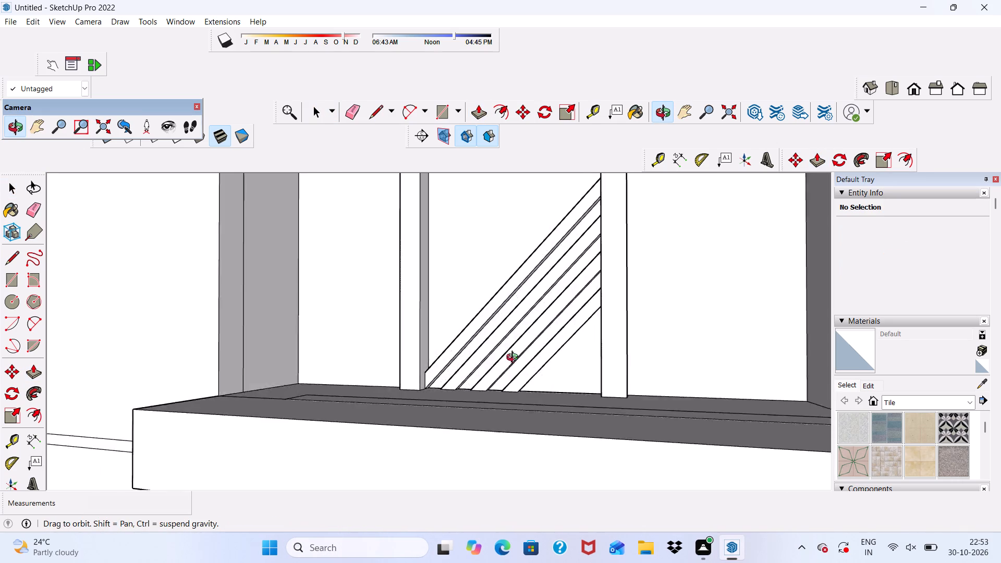
middle_drag(515, 359, 543, 386)
scroll(494, 326, down, 5)
middle_drag(437, 323, 458, 288)
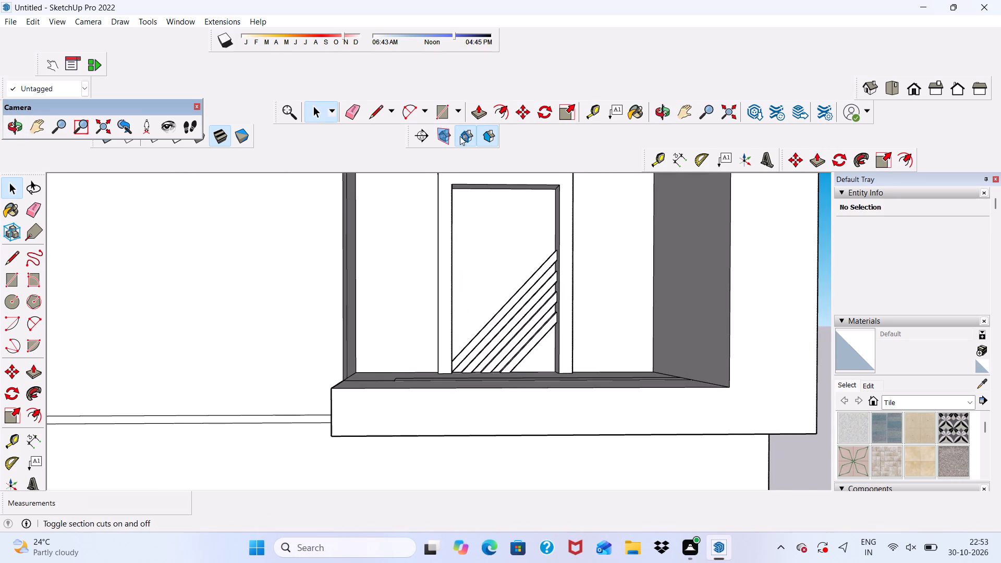
click(453, 101)
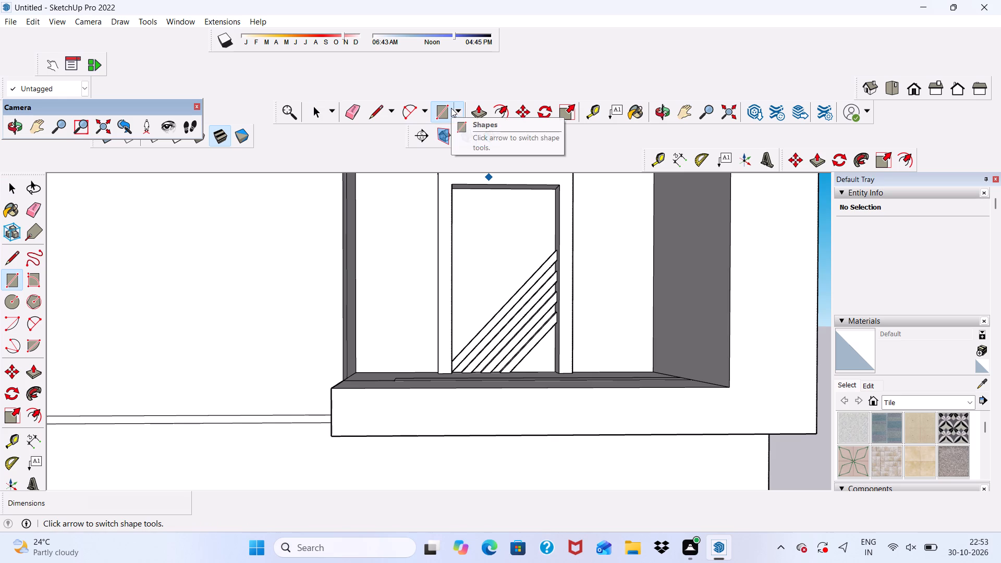
click(446, 108)
scroll(504, 275, up, 4)
scroll(483, 235, up, 4)
click(454, 224)
scroll(475, 233, down, 5)
scroll(557, 211, up, 3)
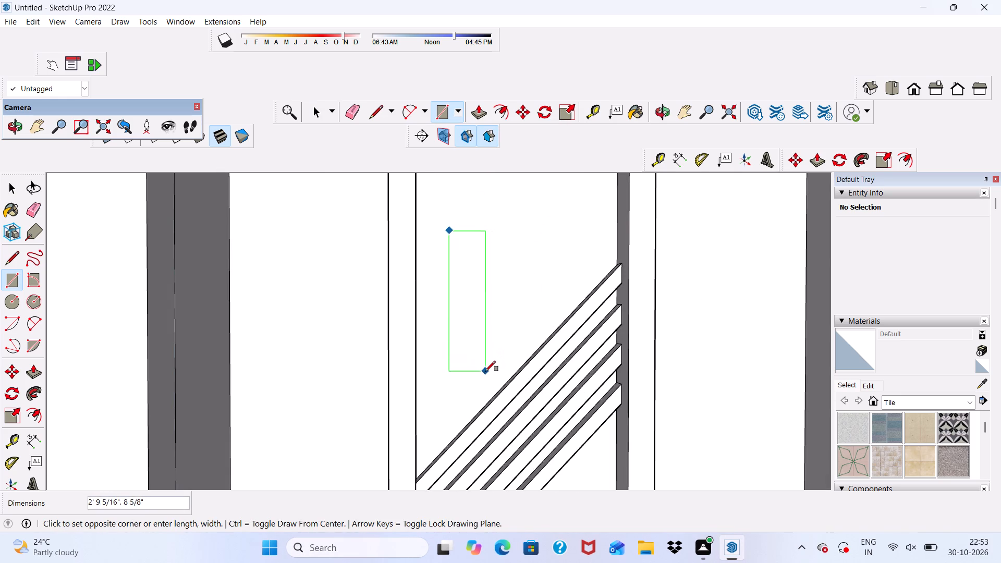
click(487, 381)
key(space)
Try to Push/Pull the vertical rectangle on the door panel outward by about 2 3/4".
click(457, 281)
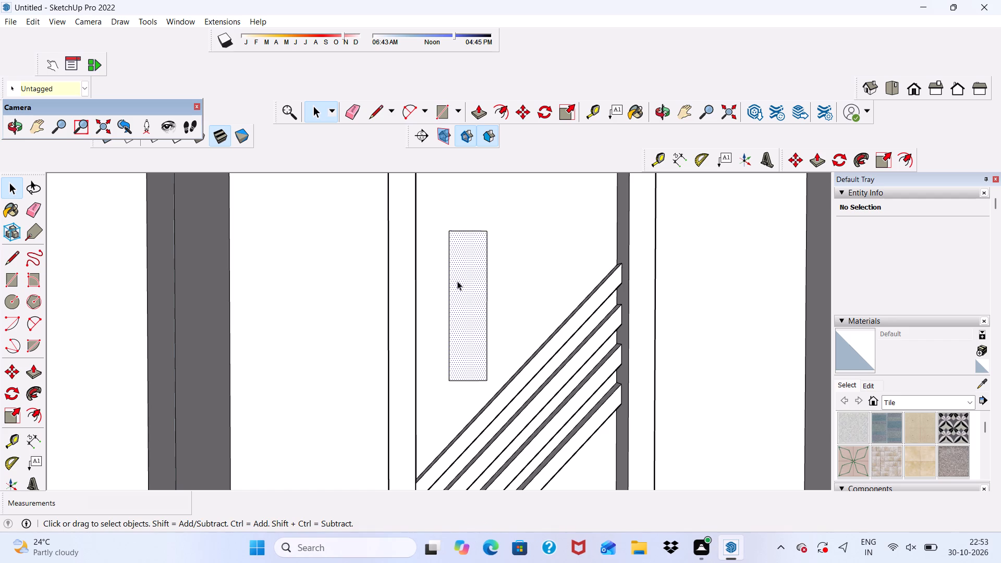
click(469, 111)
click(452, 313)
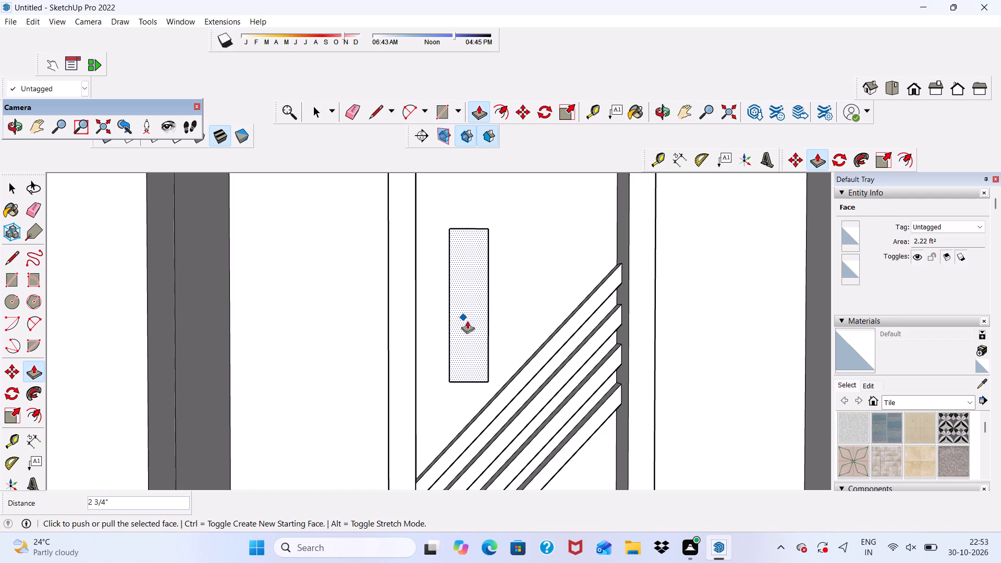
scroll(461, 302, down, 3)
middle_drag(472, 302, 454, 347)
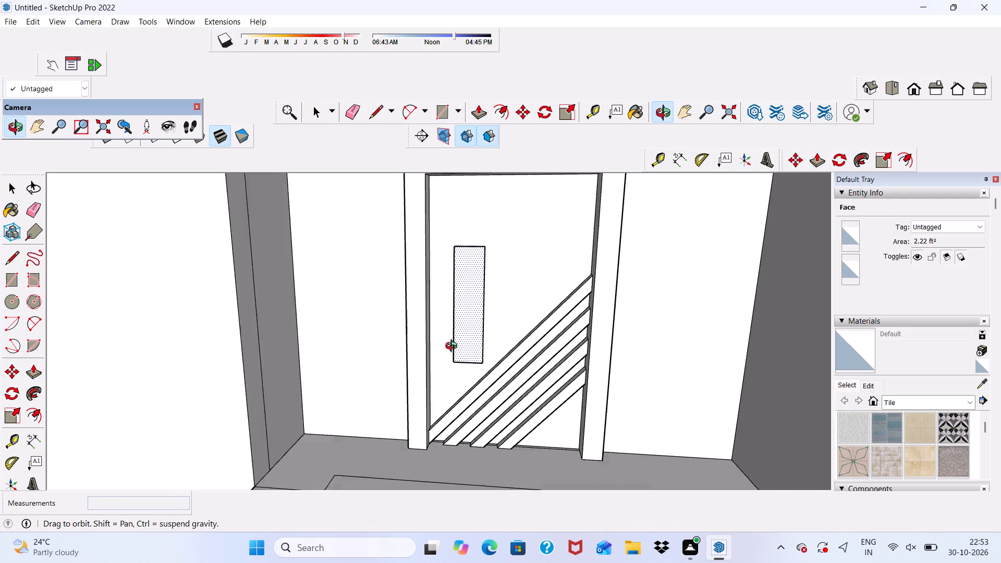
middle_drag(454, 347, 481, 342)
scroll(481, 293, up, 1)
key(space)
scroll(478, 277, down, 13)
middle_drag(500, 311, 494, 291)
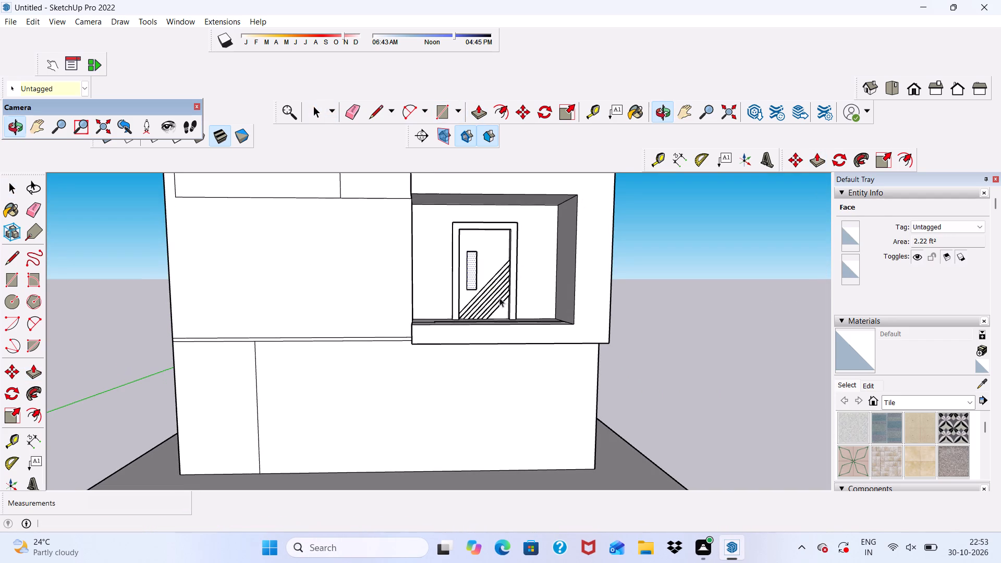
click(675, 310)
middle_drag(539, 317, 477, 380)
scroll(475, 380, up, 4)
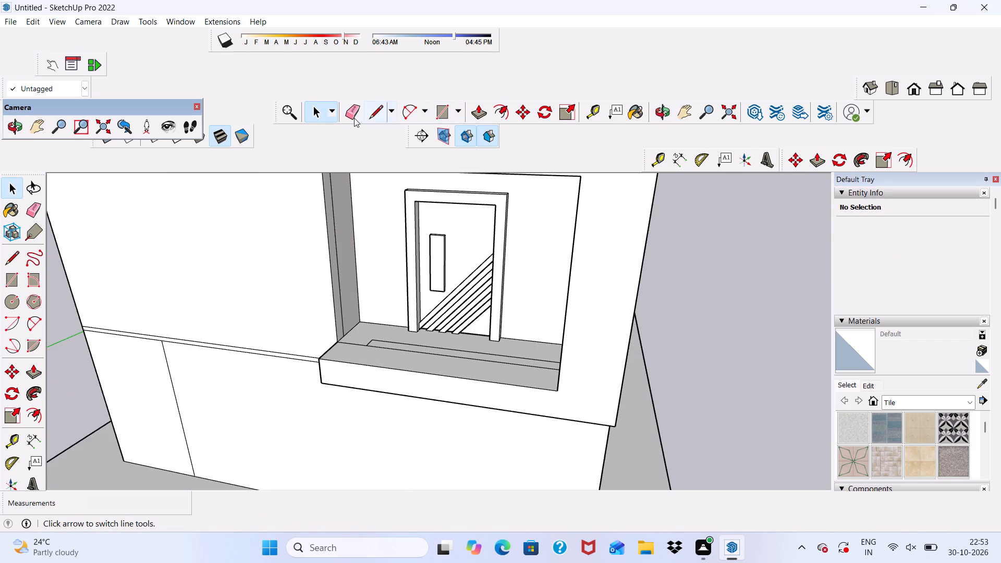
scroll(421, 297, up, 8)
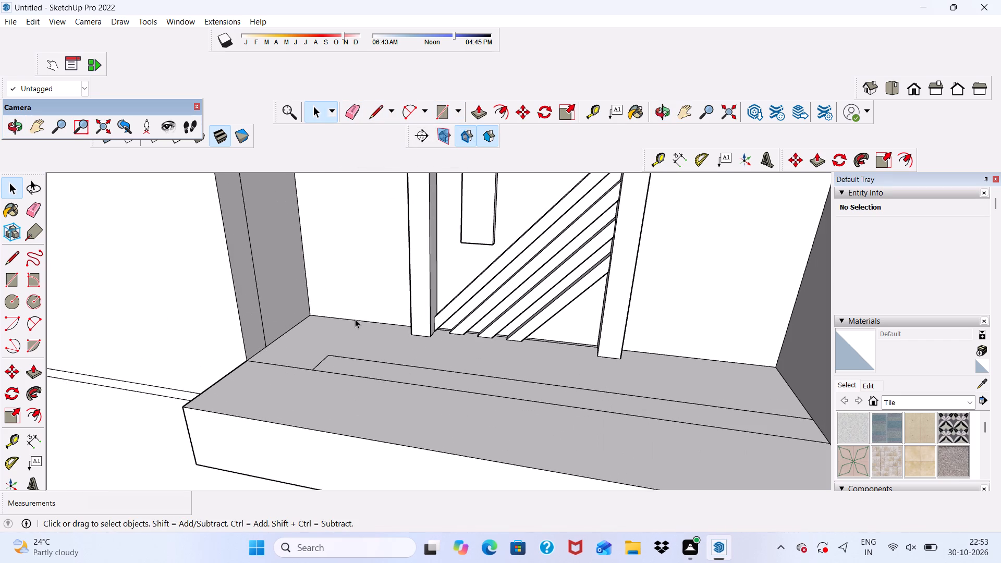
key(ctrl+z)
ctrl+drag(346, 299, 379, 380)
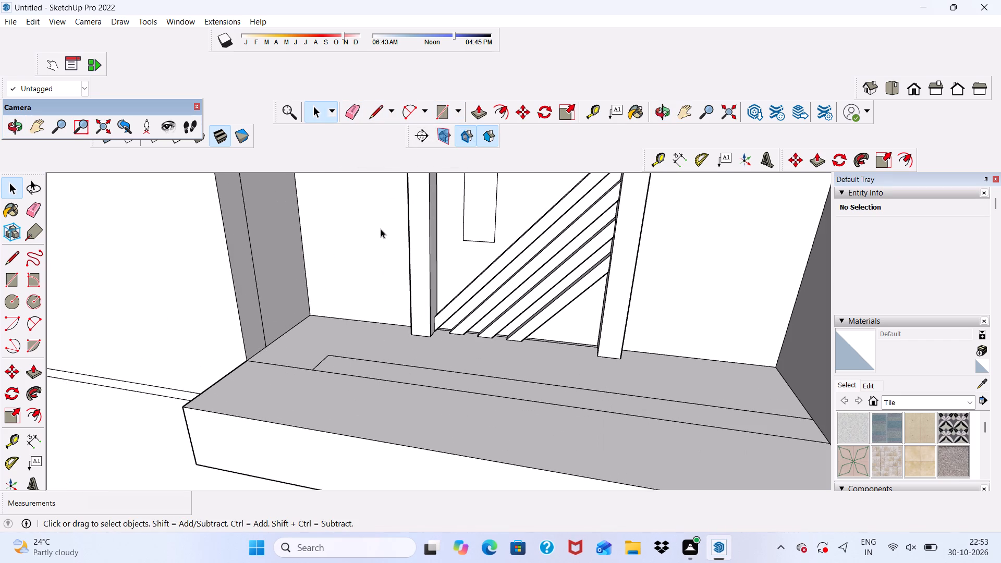
Push/Pull the vertical rectangle on the door panel outward by 3".
click(485, 112)
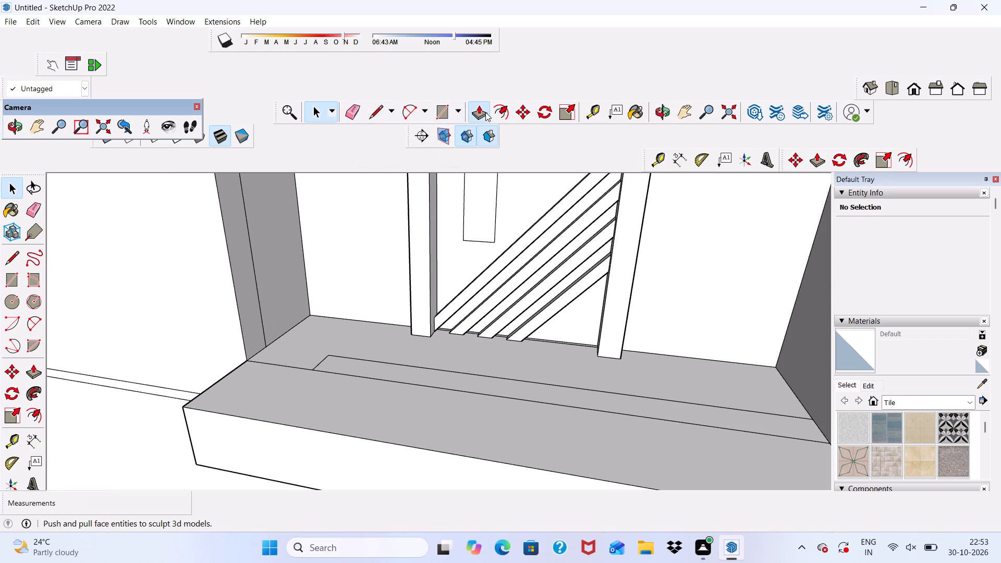
scroll(495, 225, up, 3)
click(486, 202)
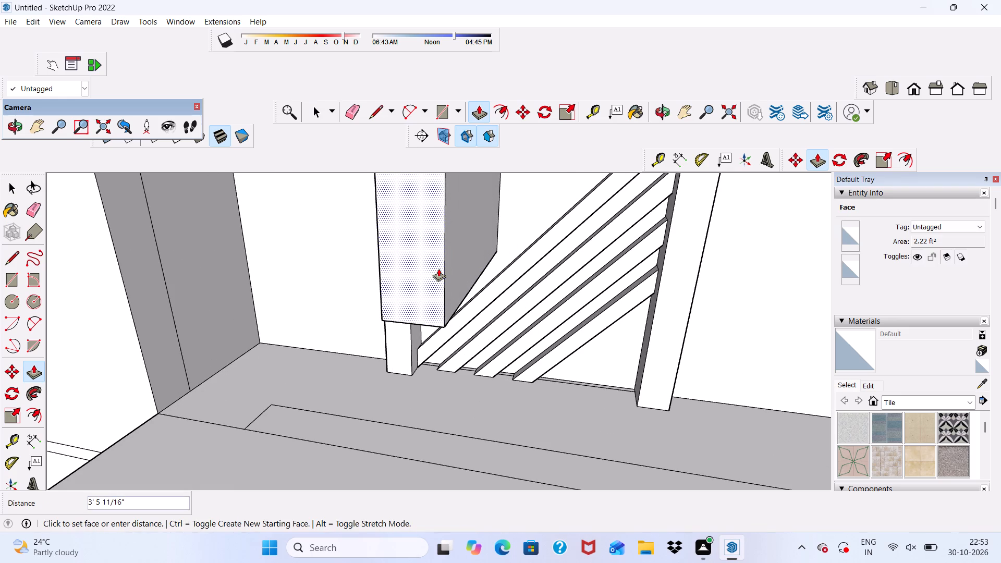
key(3)
key(shift+quotedbl)
key(Return)
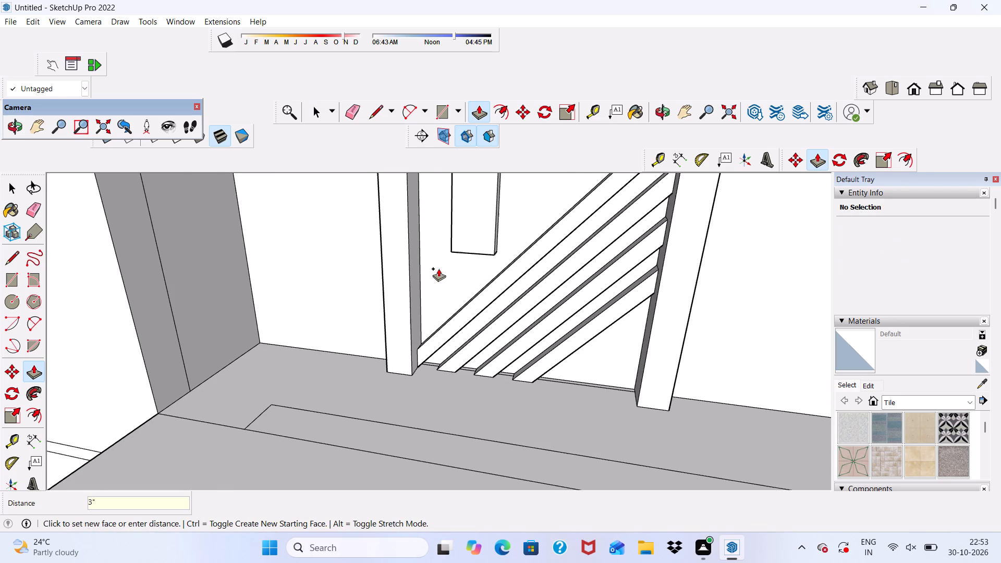
key(space)
scroll(426, 289, down, 12)
click(732, 305)
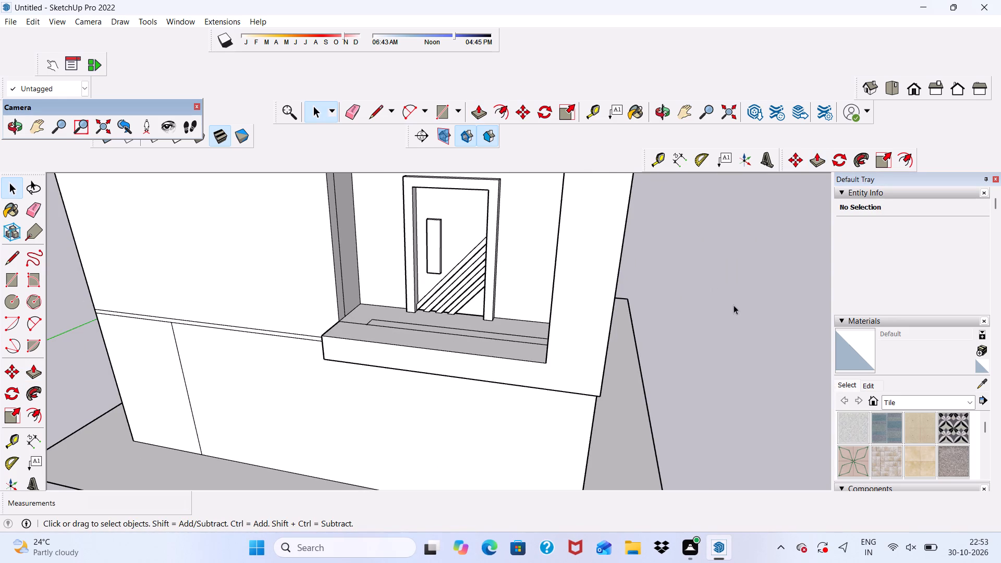
Draw a line about 1' 7 11/16" long from the balcony floor strip's inner corner to the adjacent side wall.
click(382, 106)
middle_drag(419, 267, 452, 331)
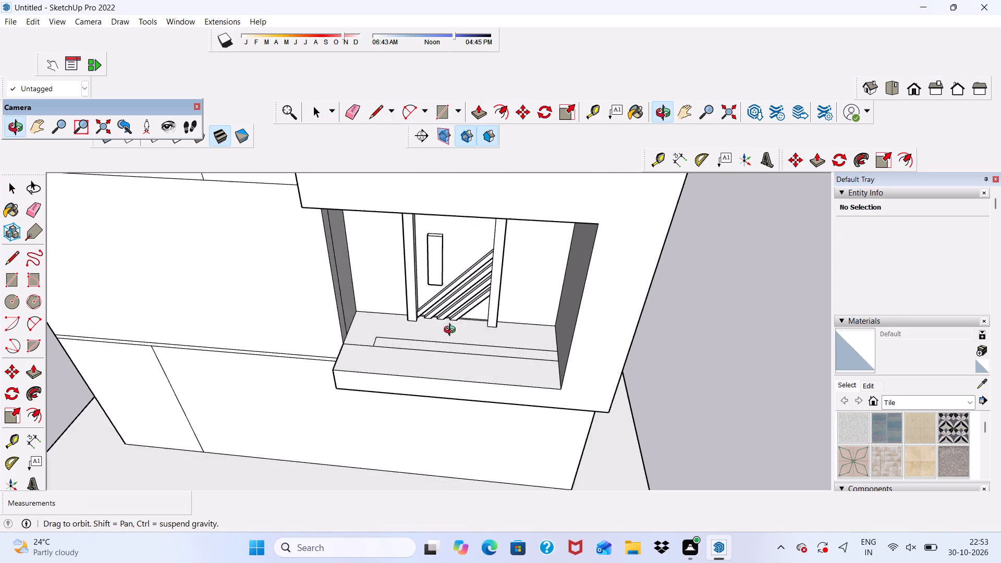
middle_drag(452, 331, 454, 334)
scroll(408, 368, up, 5)
scroll(356, 346, up, 8)
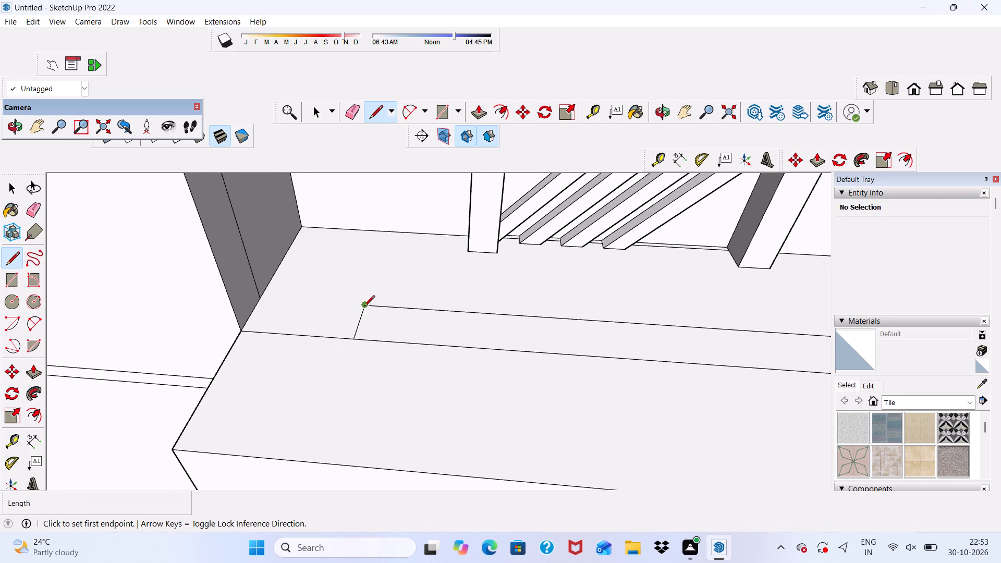
click(364, 307)
click(253, 304)
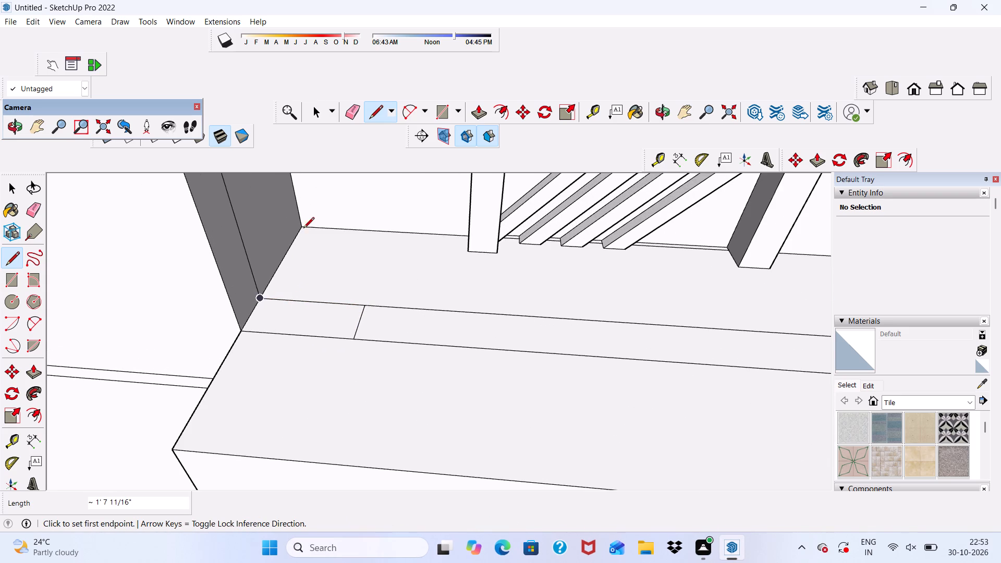
key(space)
Erase the short line closing the end of the floor strip so the strip spans the full balcony width.
click(353, 106)
scroll(379, 329, up, 1)
drag(351, 327, 371, 330)
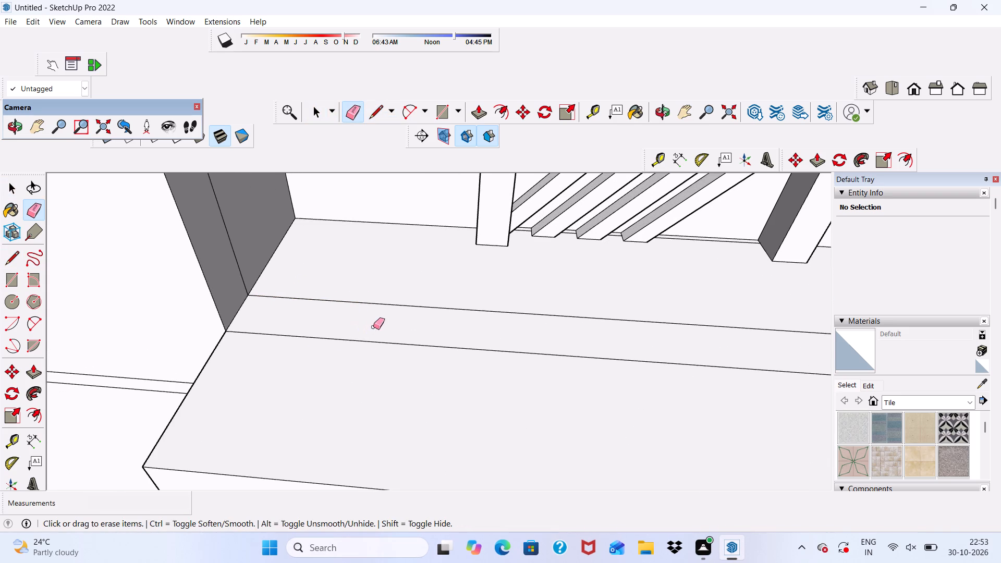
scroll(283, 299, down, 11)
key(space)
Push/Pull the full-width balcony floor strip upward by 2' to form a low parapet.
scroll(391, 313, up, 5)
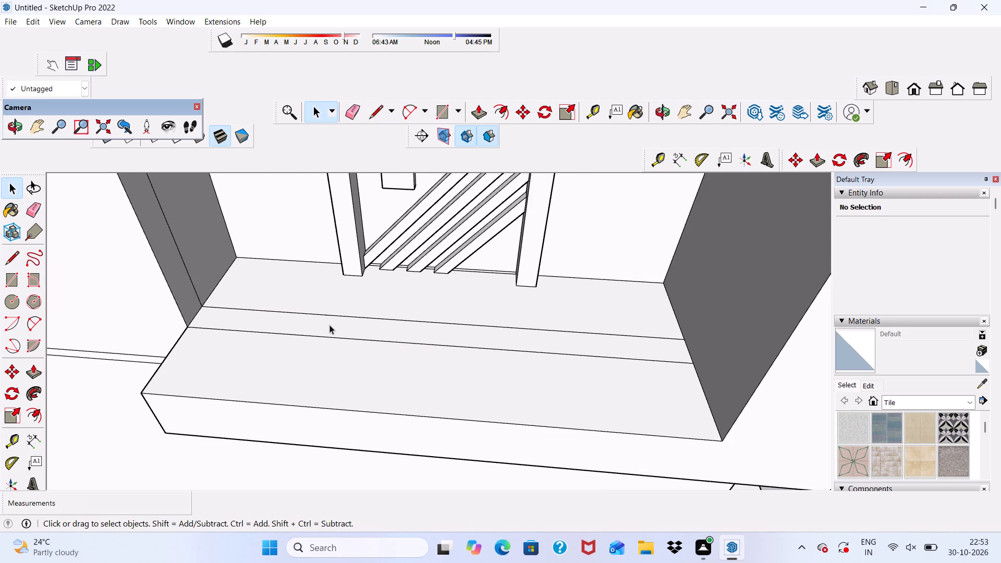
click(329, 325)
click(479, 108)
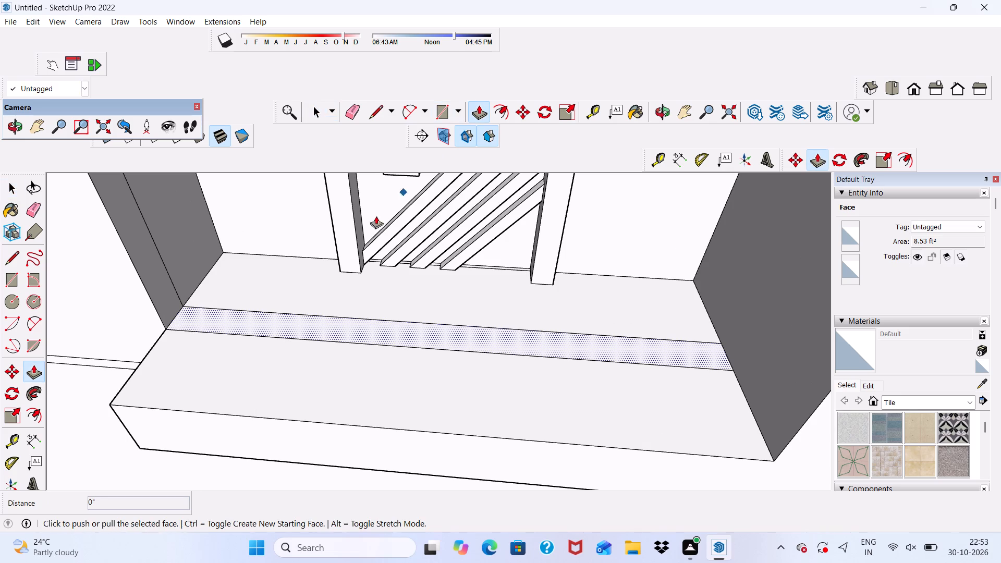
click(324, 320)
scroll(258, 254, down, 3)
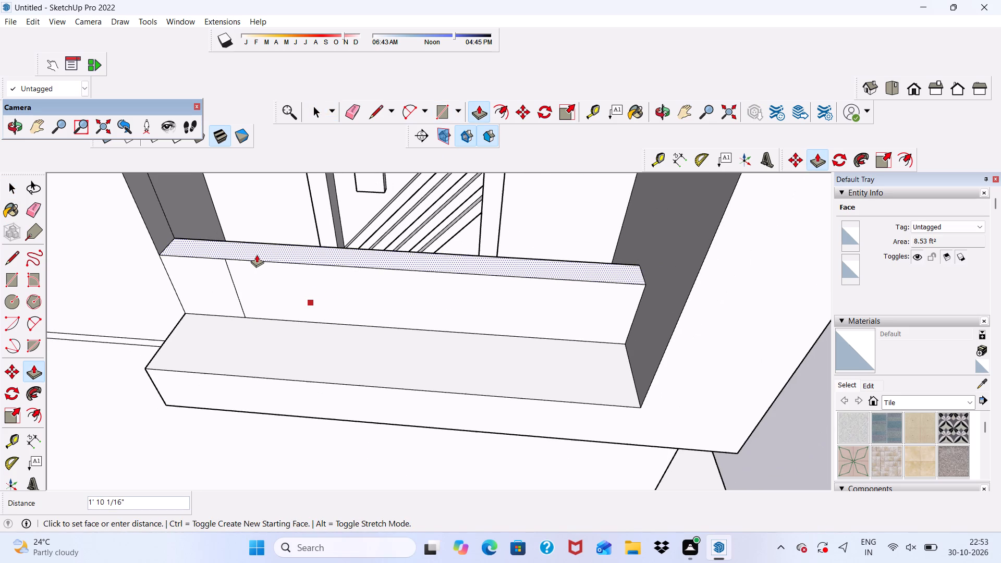
text(2')
key(Return)
Erase the vertical seam line on the outer face of the balcony parapet.
scroll(258, 279, down, 6)
middle_drag(261, 357, 266, 231)
scroll(266, 235, up, 3)
scroll(265, 259, down, 4)
middle_drag(298, 291, 350, 337)
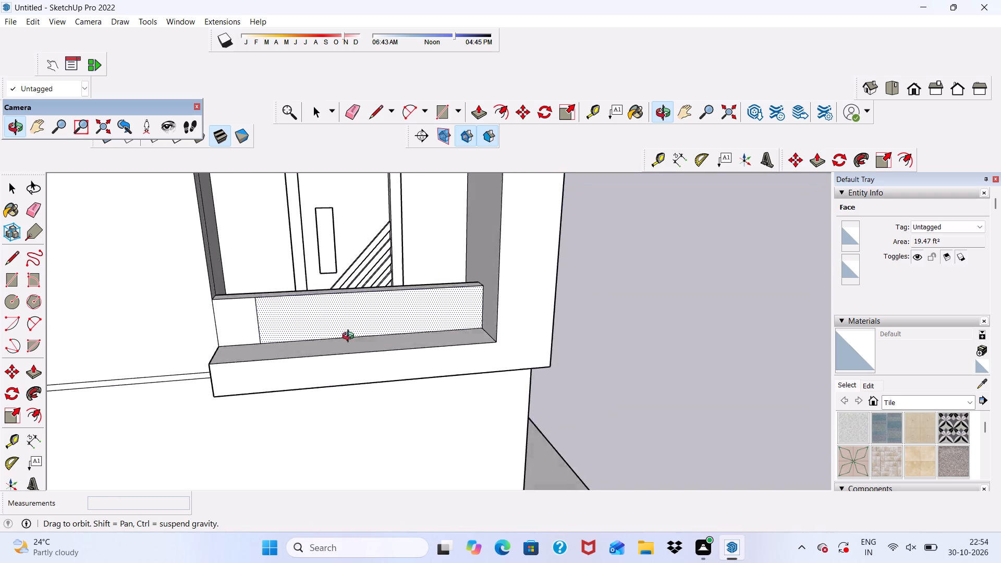
middle_drag(350, 337, 321, 362)
click(353, 109)
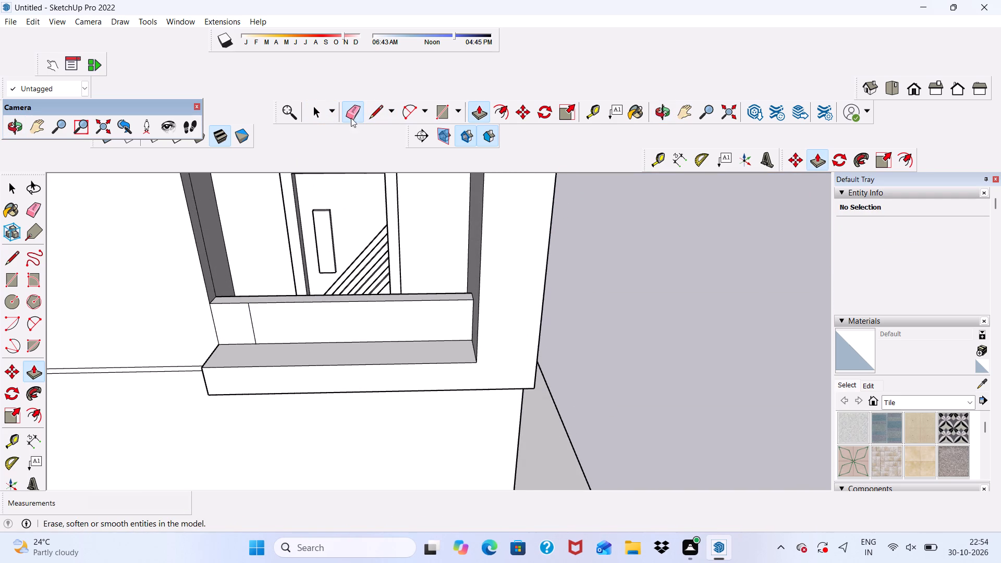
scroll(264, 298, up, 5)
drag(241, 320, 248, 319)
scroll(253, 316, down, 6)
Examine the balcony parapet, door and overall building facade from several angles and distances.
middle_drag(291, 328, 401, 316)
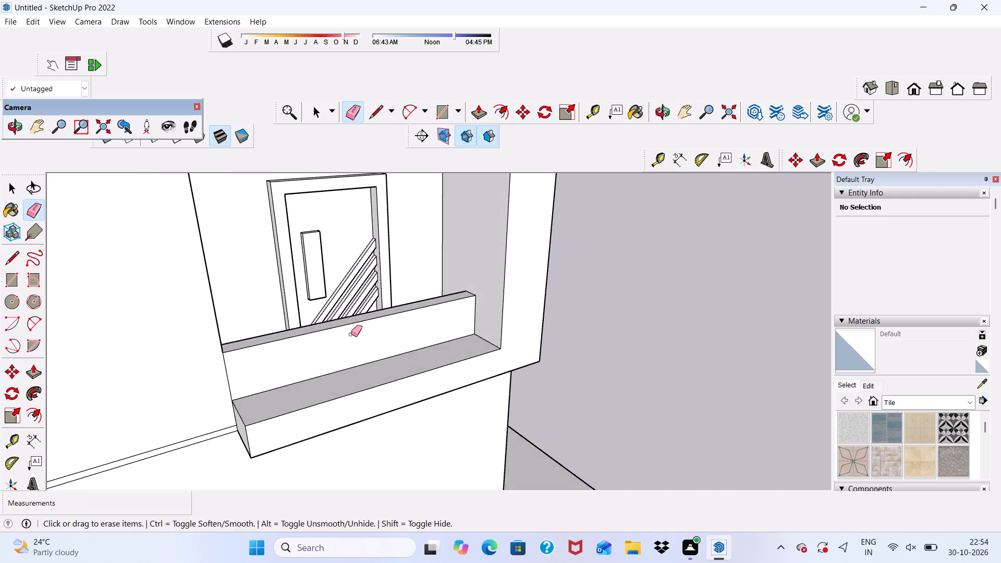
scroll(349, 317, down, 6)
middle_drag(371, 353, 336, 284)
scroll(291, 268, down, 6)
middle_drag(368, 331, 280, 271)
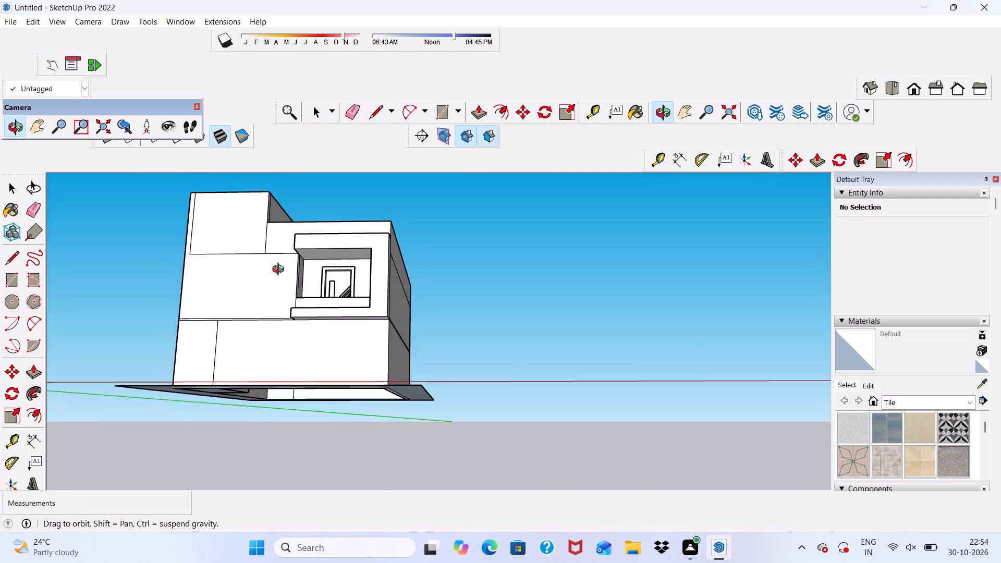
middle_drag(280, 271, 341, 320)
scroll(341, 324, down, 6)
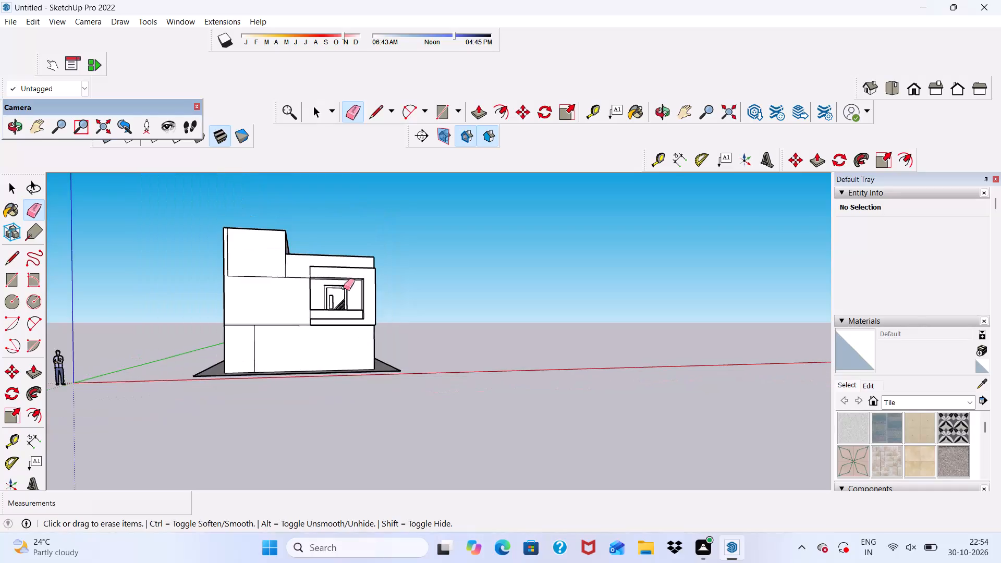
scroll(342, 282, up, 11)
key(space)
scroll(370, 338, down, 1)
middle_drag(369, 338, 269, 419)
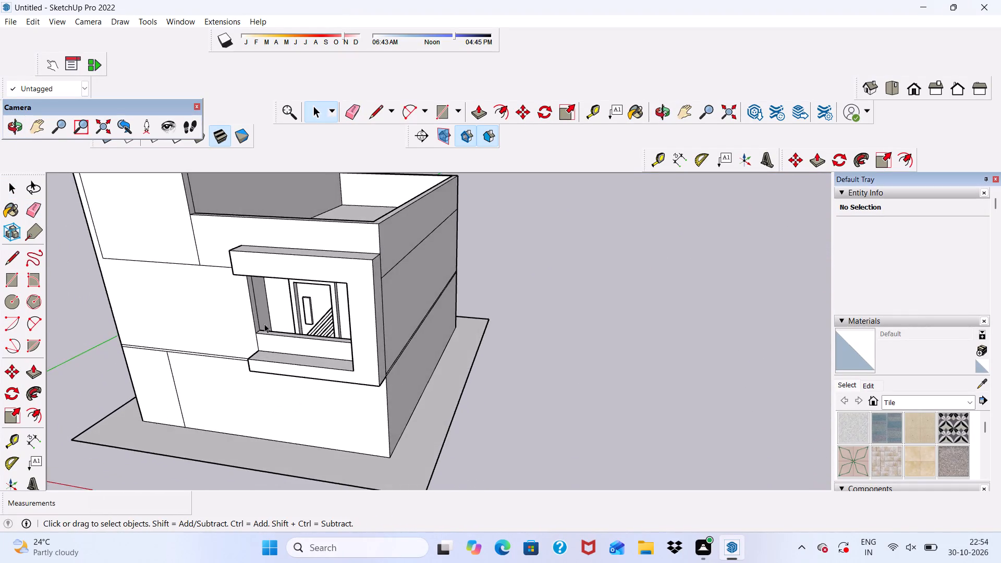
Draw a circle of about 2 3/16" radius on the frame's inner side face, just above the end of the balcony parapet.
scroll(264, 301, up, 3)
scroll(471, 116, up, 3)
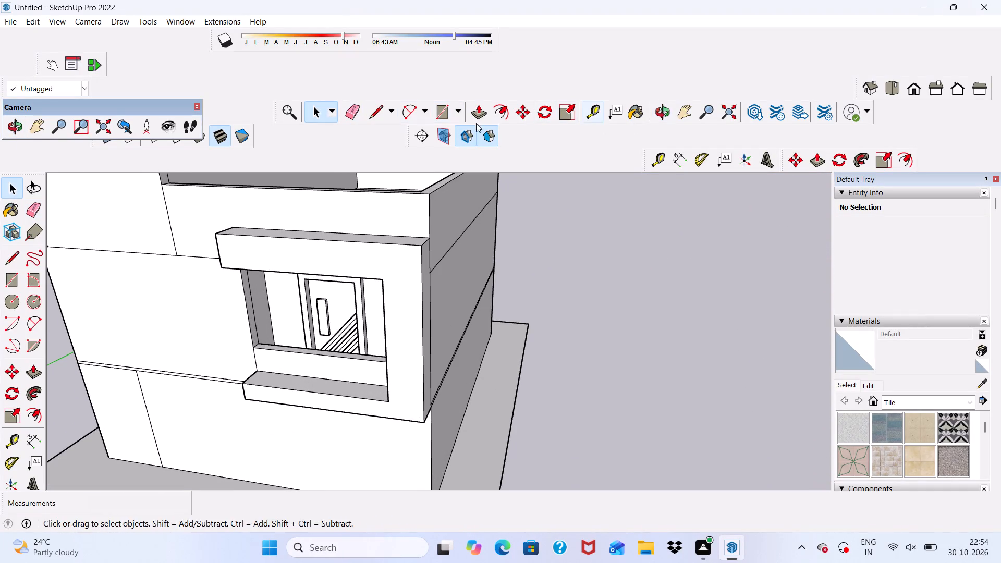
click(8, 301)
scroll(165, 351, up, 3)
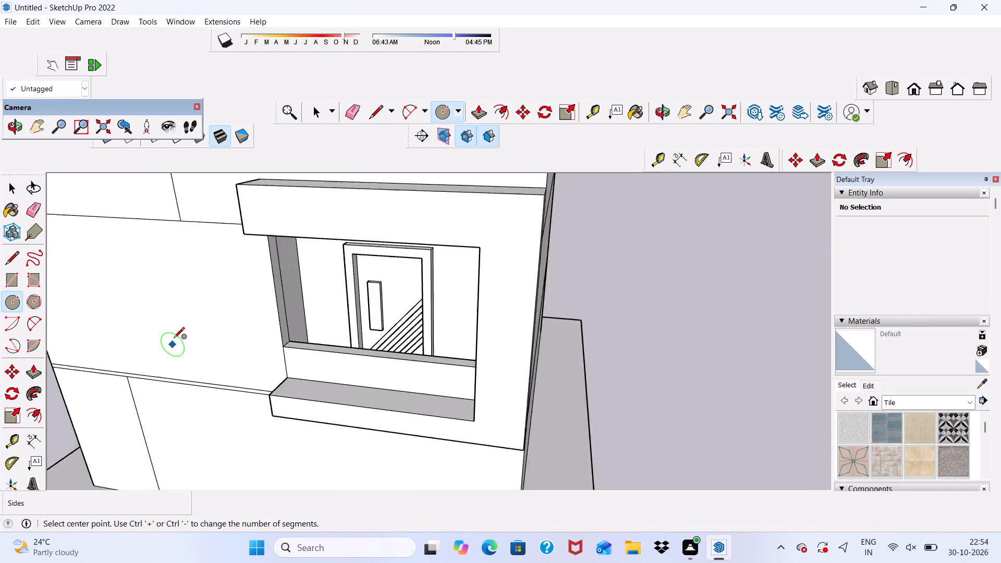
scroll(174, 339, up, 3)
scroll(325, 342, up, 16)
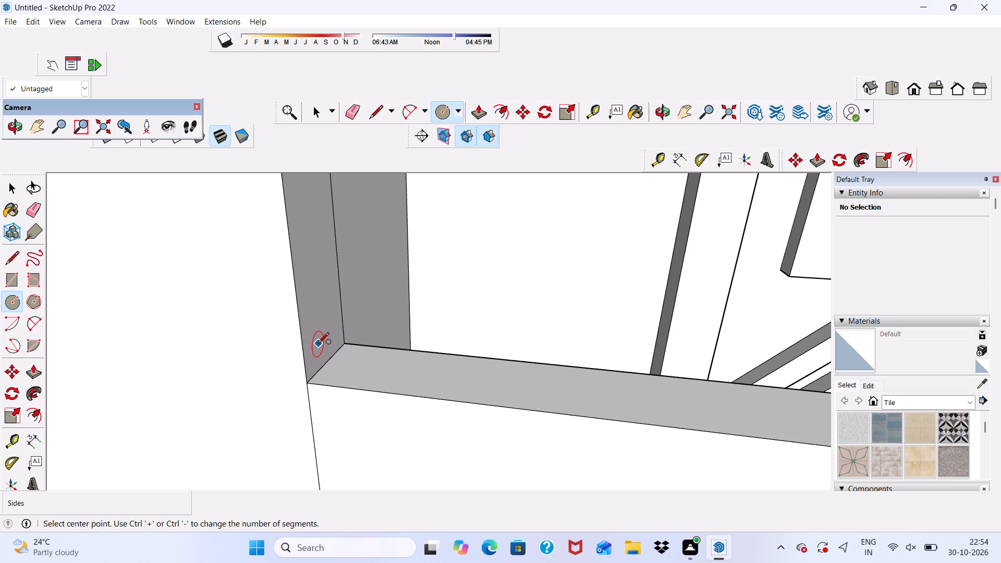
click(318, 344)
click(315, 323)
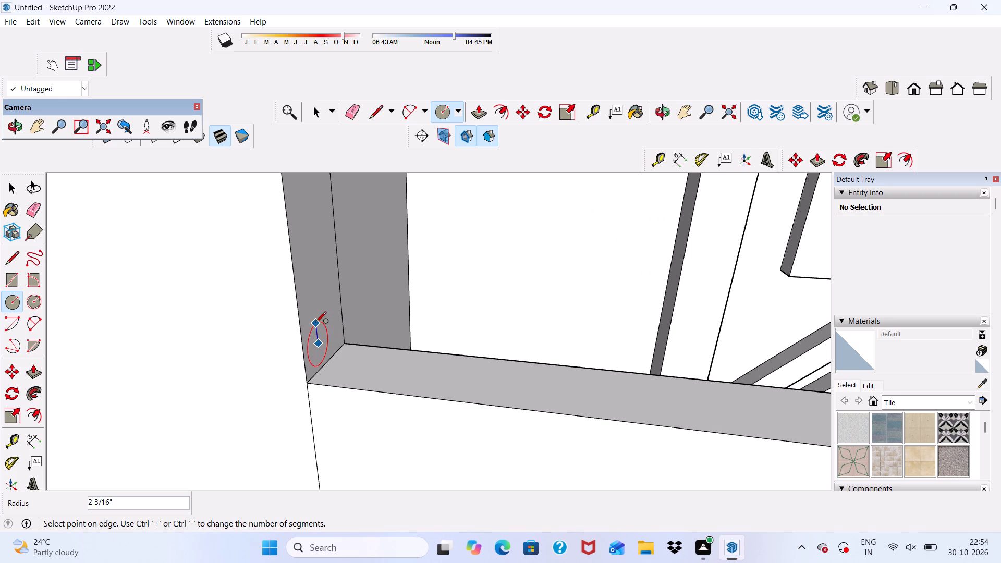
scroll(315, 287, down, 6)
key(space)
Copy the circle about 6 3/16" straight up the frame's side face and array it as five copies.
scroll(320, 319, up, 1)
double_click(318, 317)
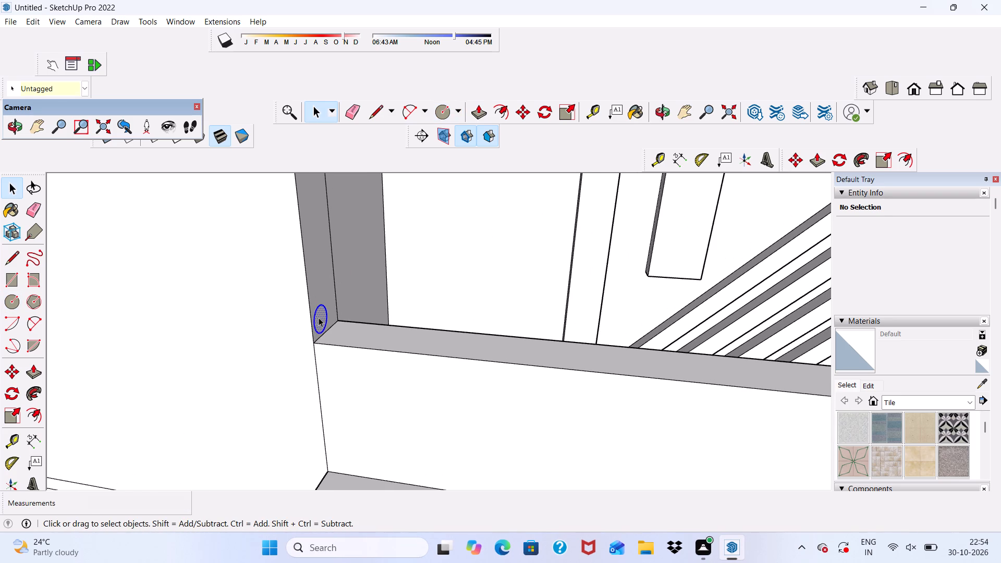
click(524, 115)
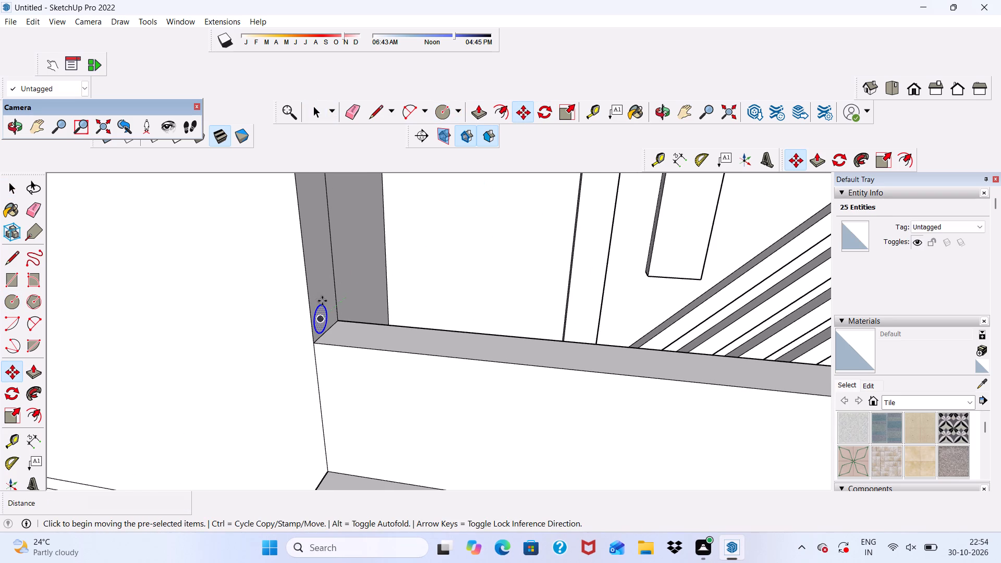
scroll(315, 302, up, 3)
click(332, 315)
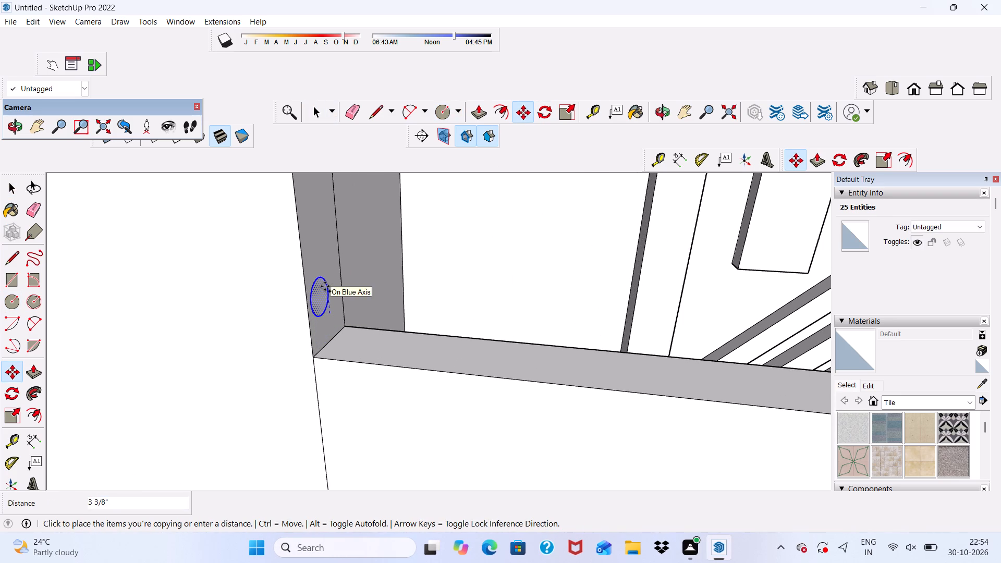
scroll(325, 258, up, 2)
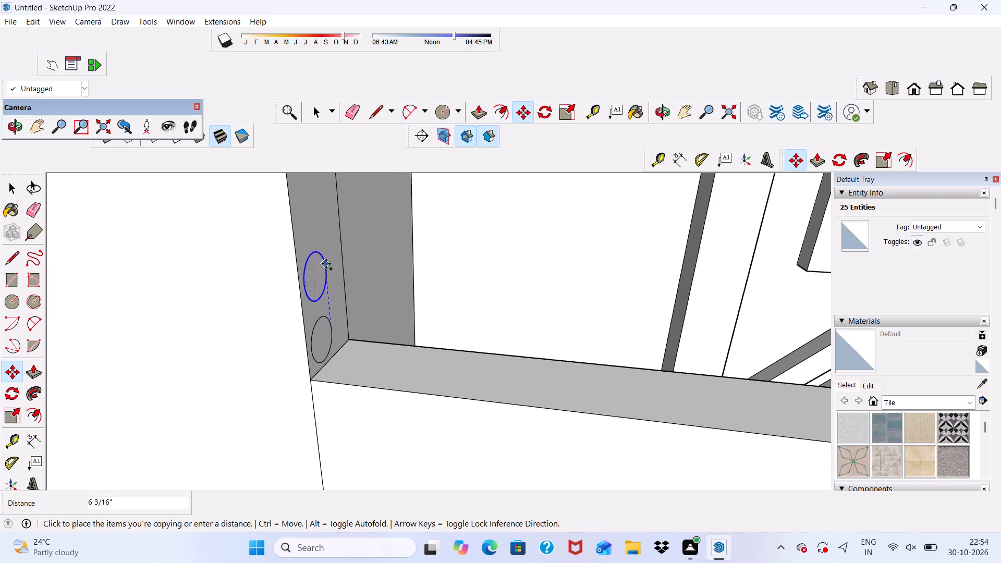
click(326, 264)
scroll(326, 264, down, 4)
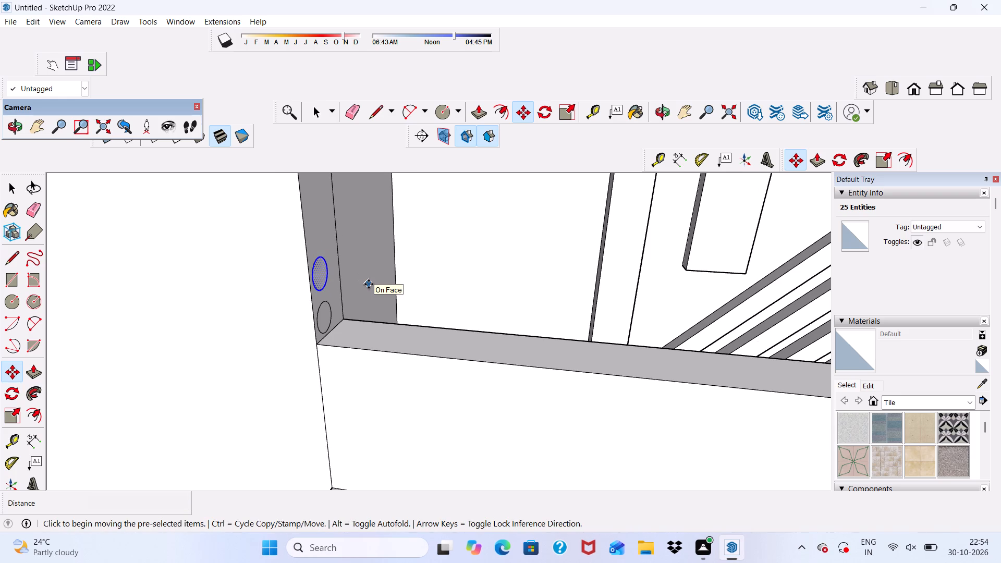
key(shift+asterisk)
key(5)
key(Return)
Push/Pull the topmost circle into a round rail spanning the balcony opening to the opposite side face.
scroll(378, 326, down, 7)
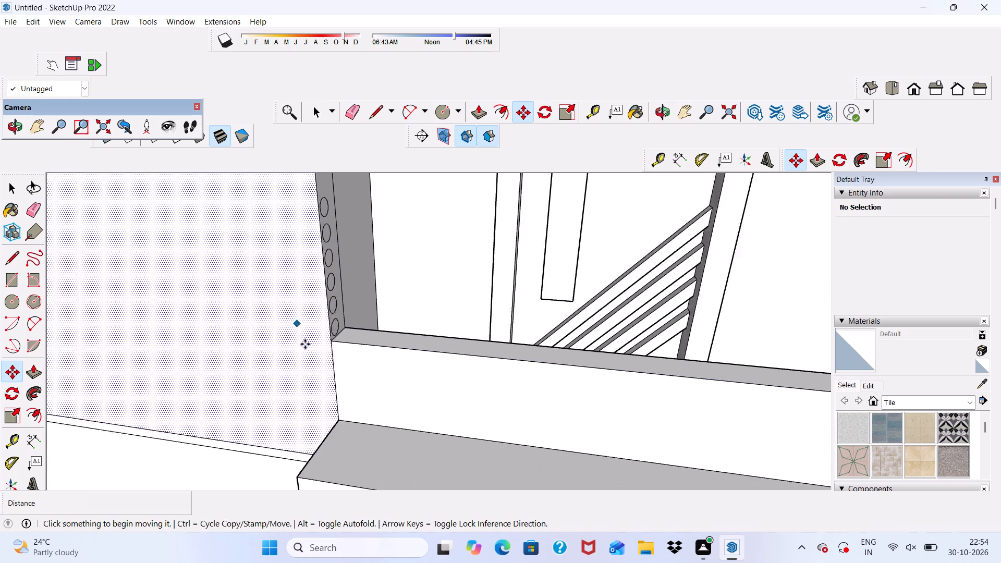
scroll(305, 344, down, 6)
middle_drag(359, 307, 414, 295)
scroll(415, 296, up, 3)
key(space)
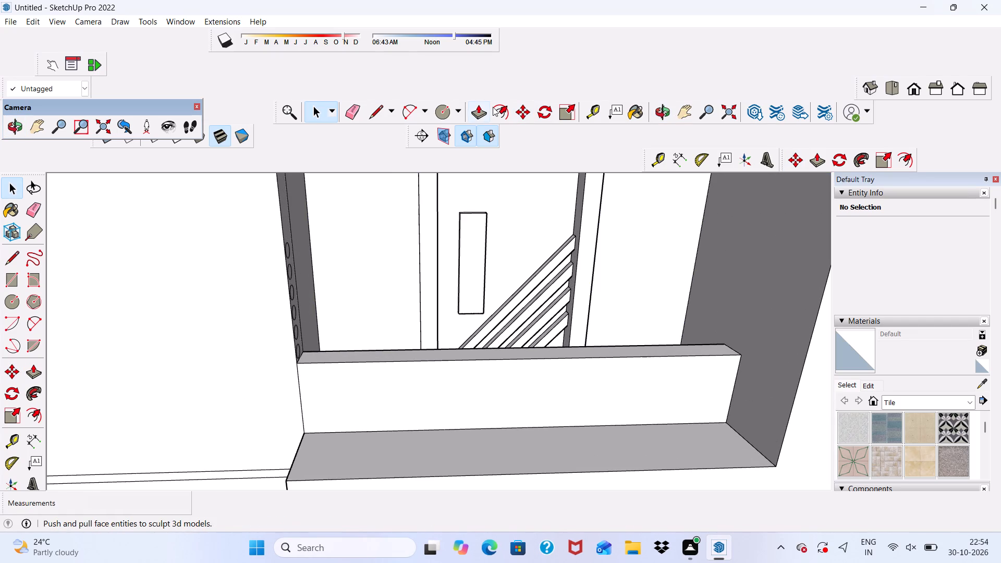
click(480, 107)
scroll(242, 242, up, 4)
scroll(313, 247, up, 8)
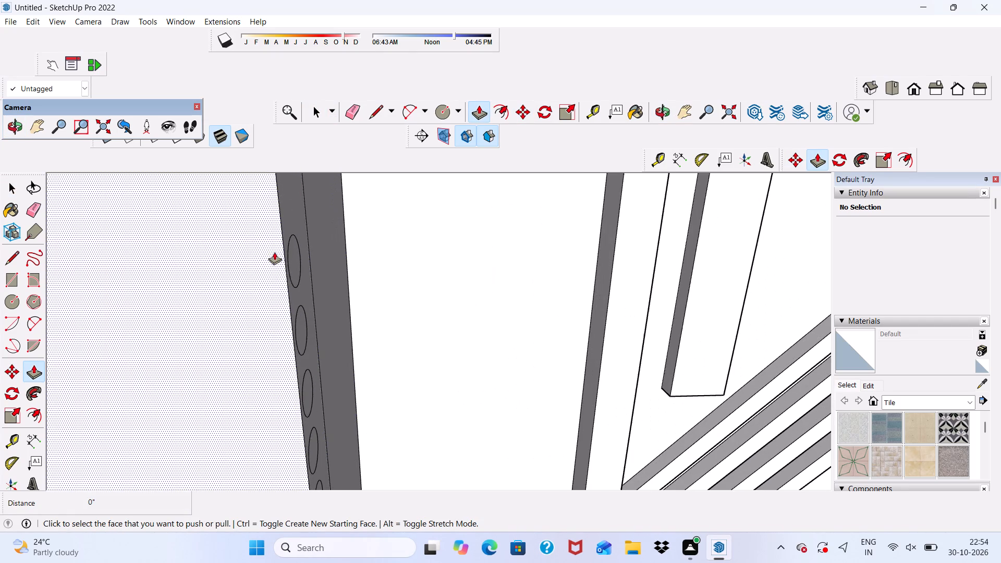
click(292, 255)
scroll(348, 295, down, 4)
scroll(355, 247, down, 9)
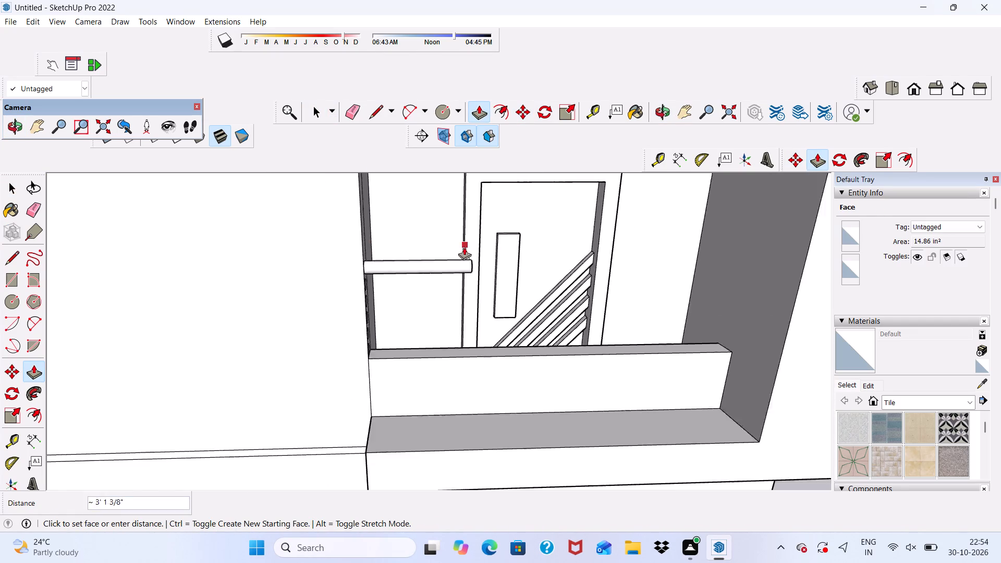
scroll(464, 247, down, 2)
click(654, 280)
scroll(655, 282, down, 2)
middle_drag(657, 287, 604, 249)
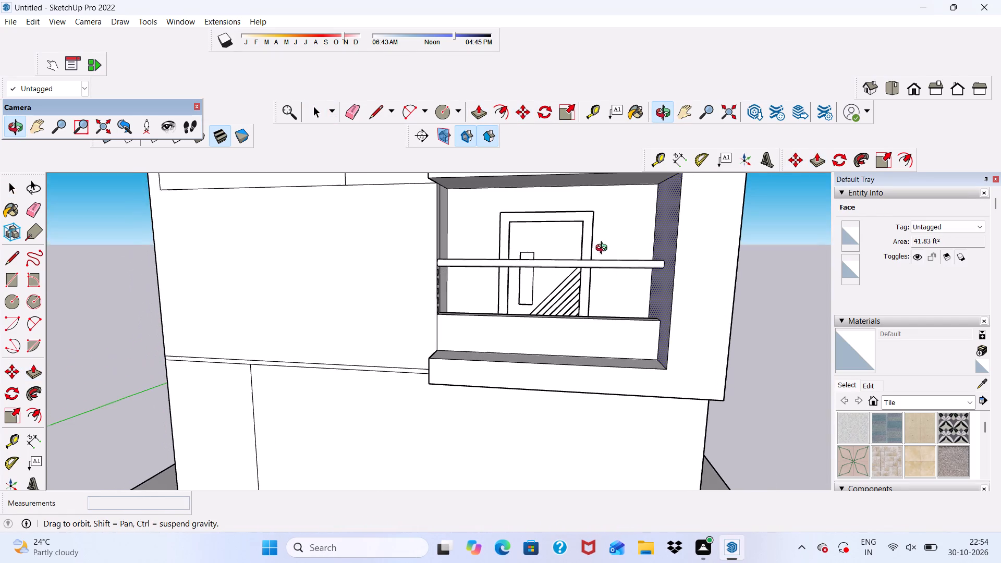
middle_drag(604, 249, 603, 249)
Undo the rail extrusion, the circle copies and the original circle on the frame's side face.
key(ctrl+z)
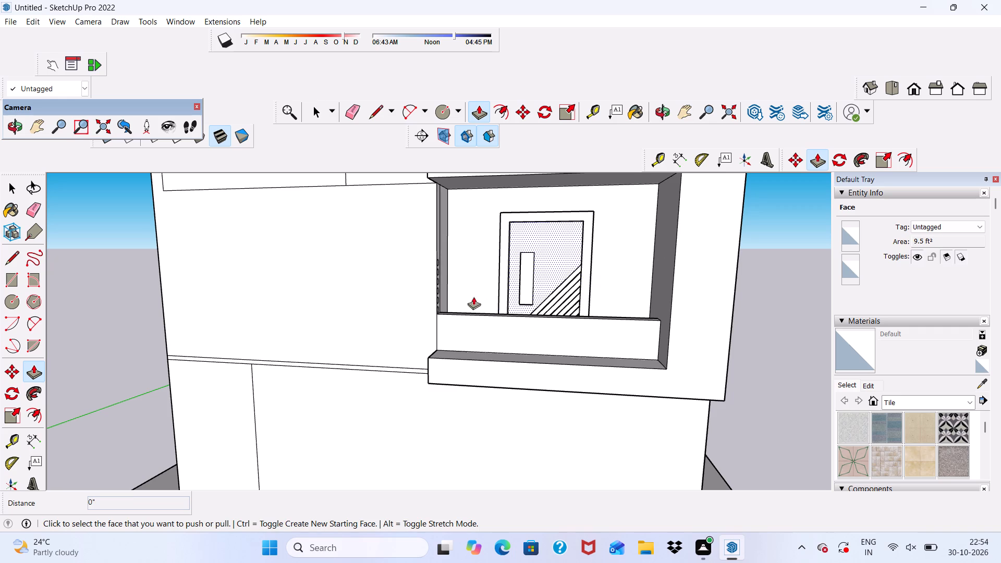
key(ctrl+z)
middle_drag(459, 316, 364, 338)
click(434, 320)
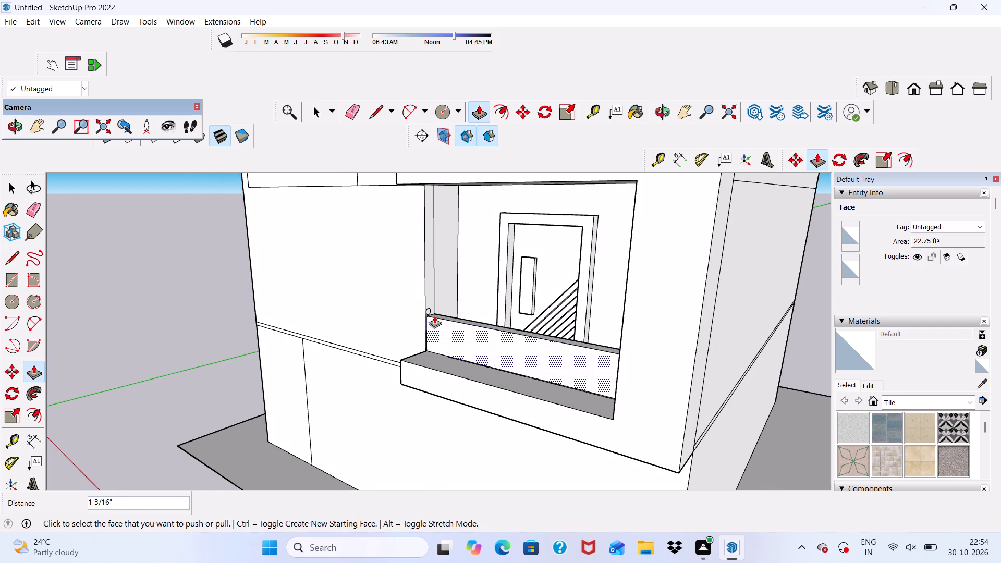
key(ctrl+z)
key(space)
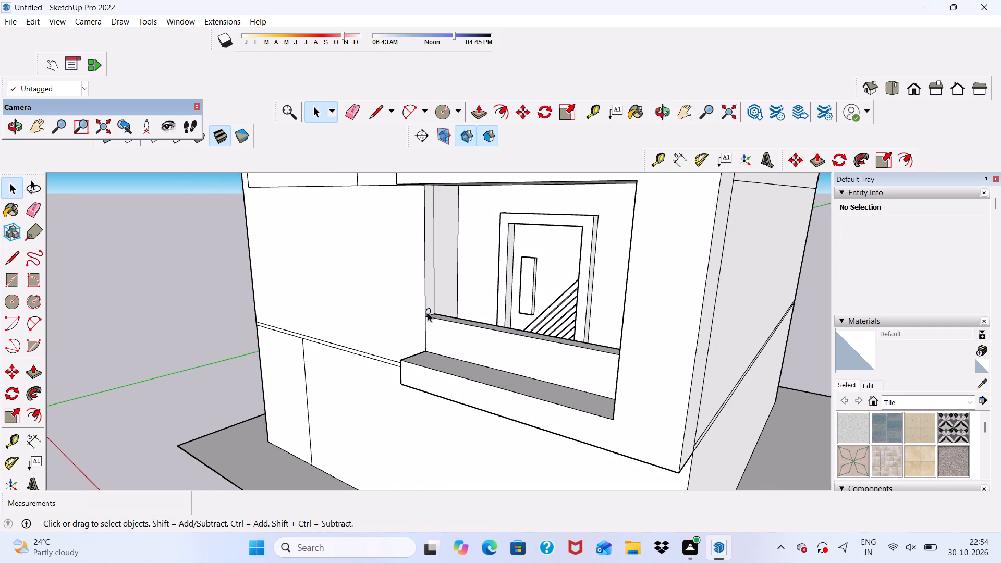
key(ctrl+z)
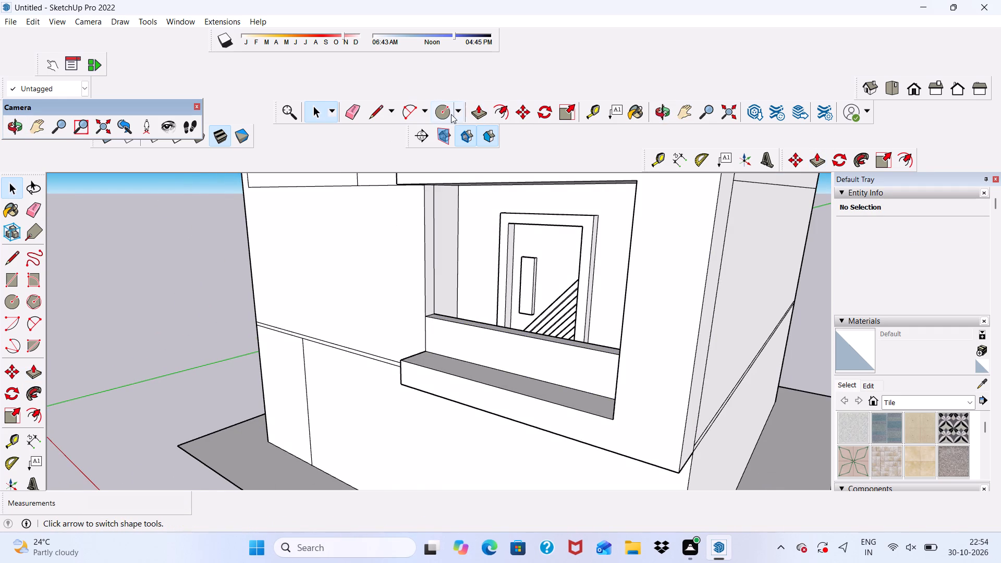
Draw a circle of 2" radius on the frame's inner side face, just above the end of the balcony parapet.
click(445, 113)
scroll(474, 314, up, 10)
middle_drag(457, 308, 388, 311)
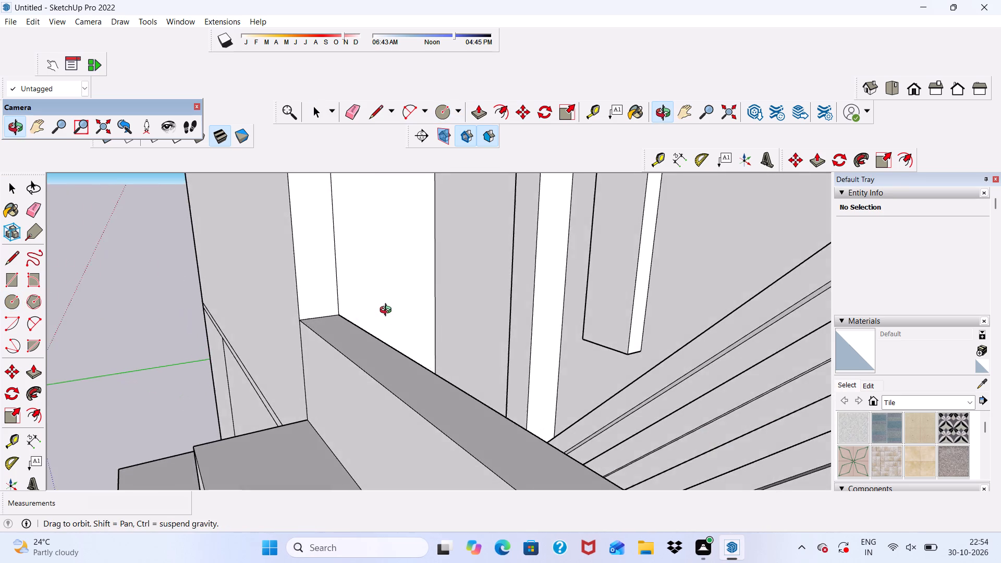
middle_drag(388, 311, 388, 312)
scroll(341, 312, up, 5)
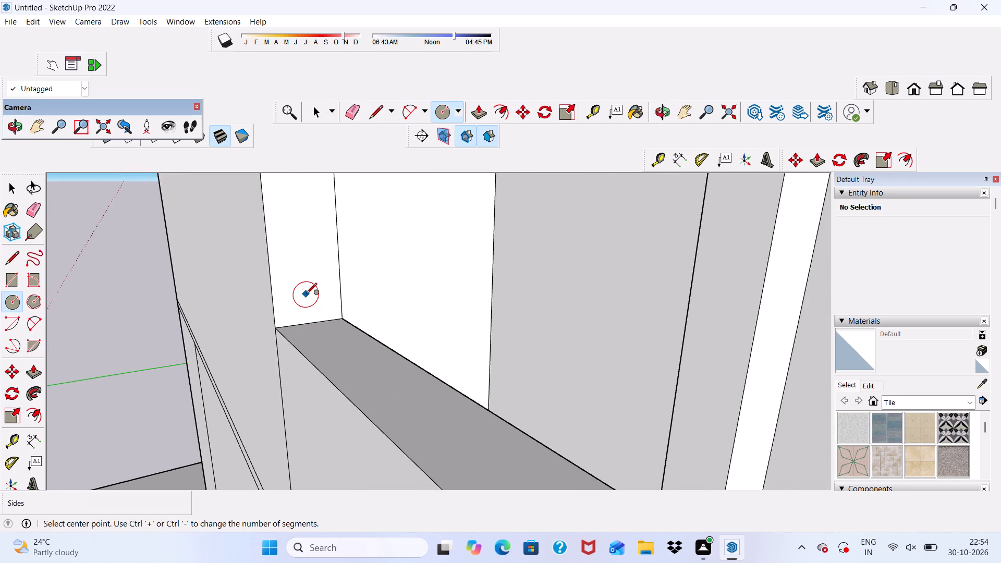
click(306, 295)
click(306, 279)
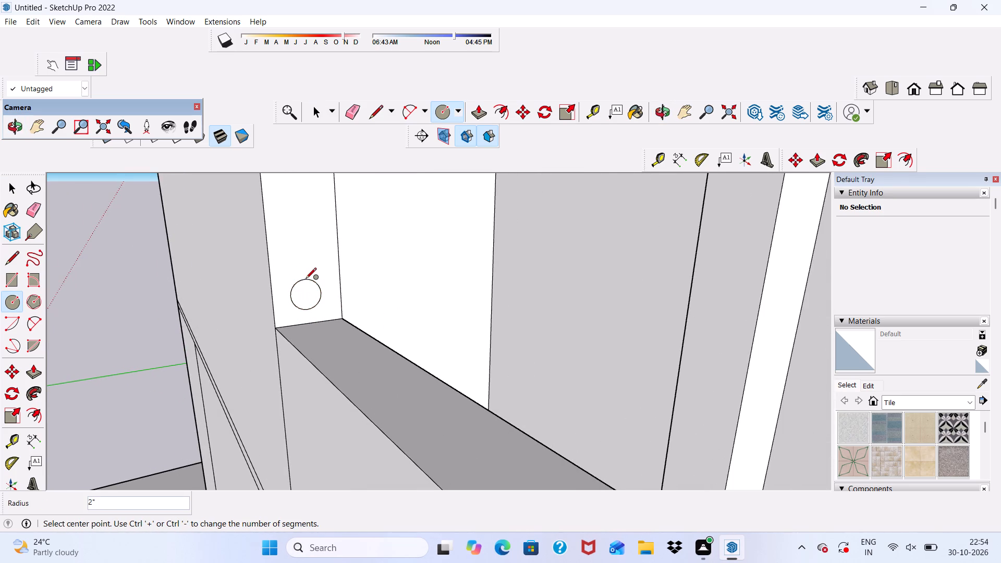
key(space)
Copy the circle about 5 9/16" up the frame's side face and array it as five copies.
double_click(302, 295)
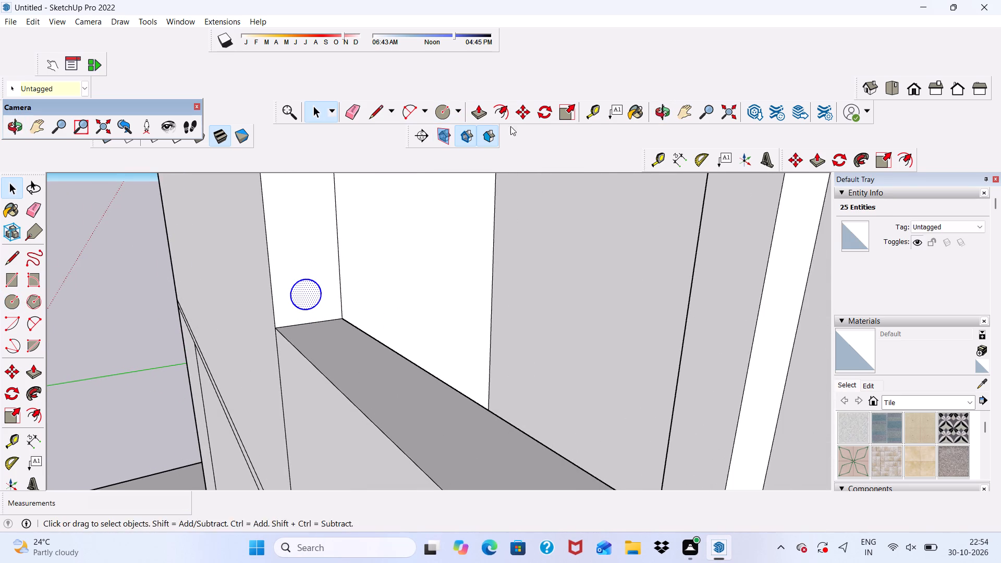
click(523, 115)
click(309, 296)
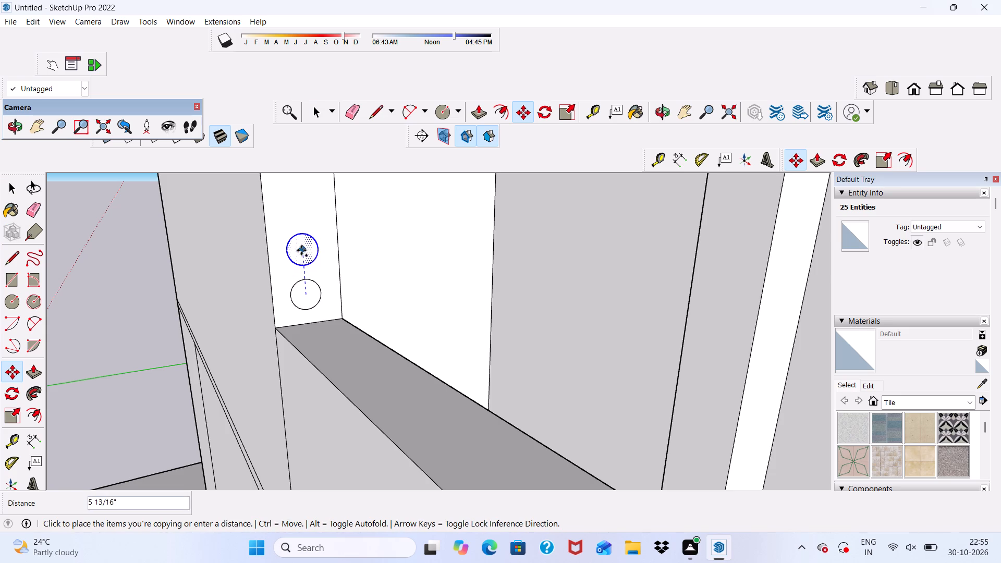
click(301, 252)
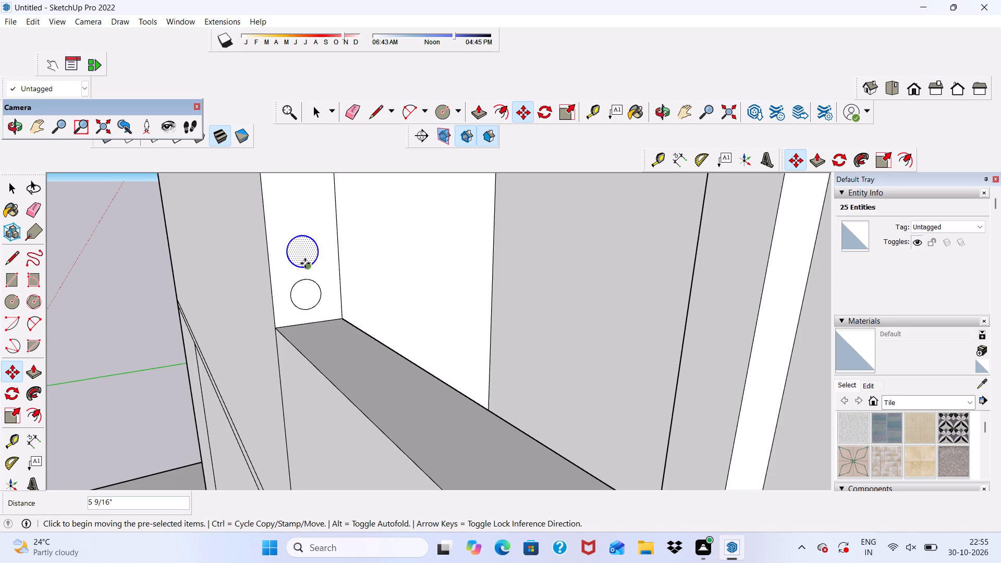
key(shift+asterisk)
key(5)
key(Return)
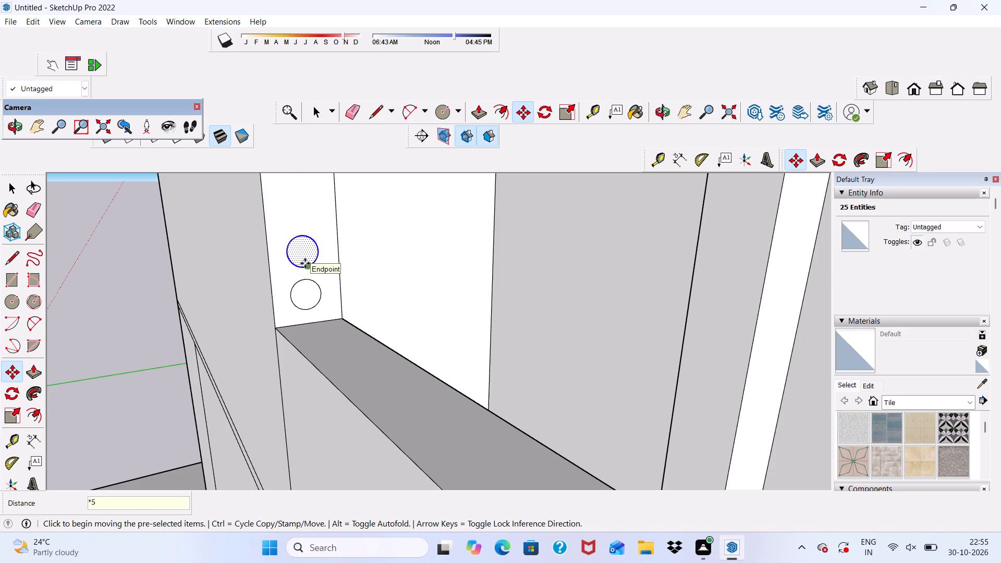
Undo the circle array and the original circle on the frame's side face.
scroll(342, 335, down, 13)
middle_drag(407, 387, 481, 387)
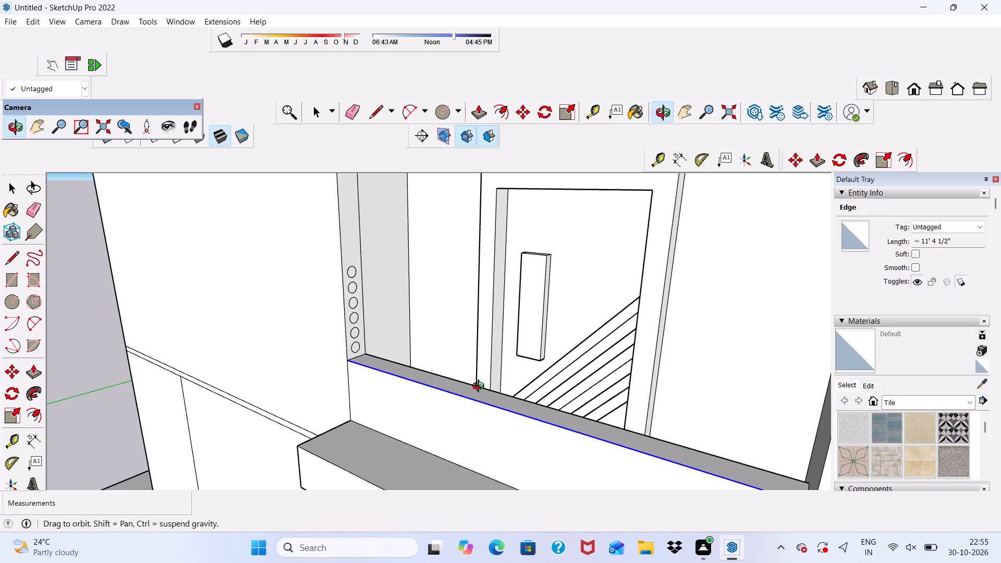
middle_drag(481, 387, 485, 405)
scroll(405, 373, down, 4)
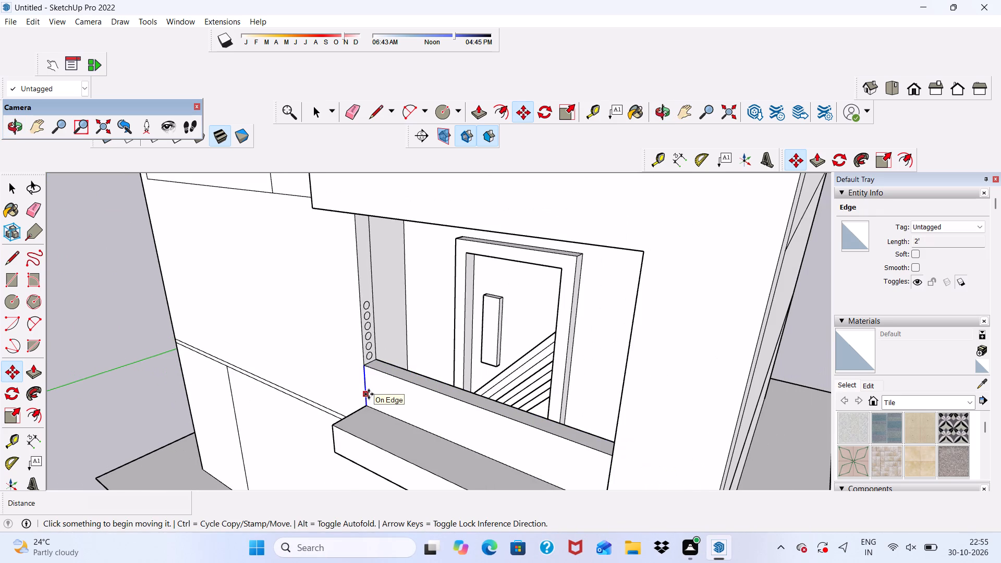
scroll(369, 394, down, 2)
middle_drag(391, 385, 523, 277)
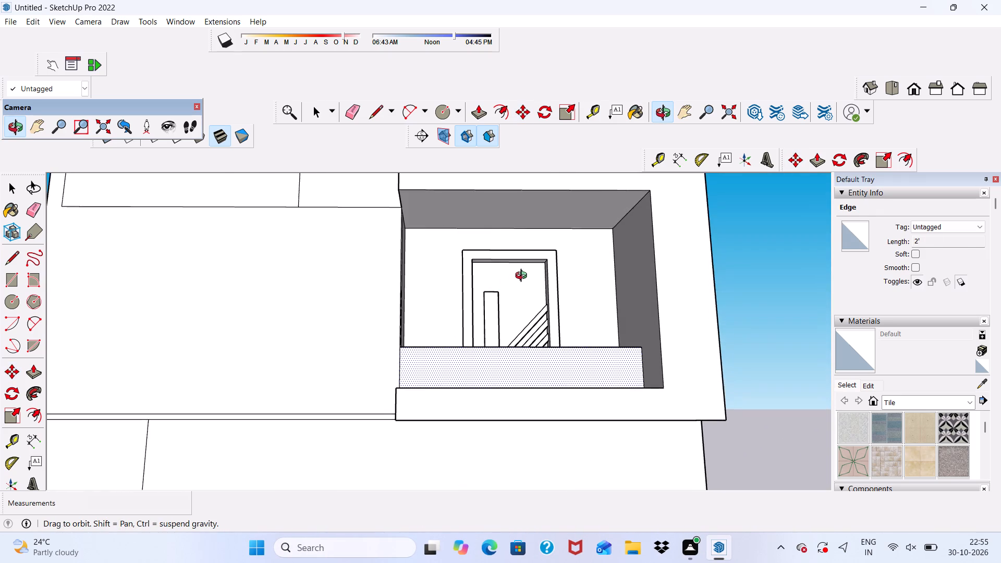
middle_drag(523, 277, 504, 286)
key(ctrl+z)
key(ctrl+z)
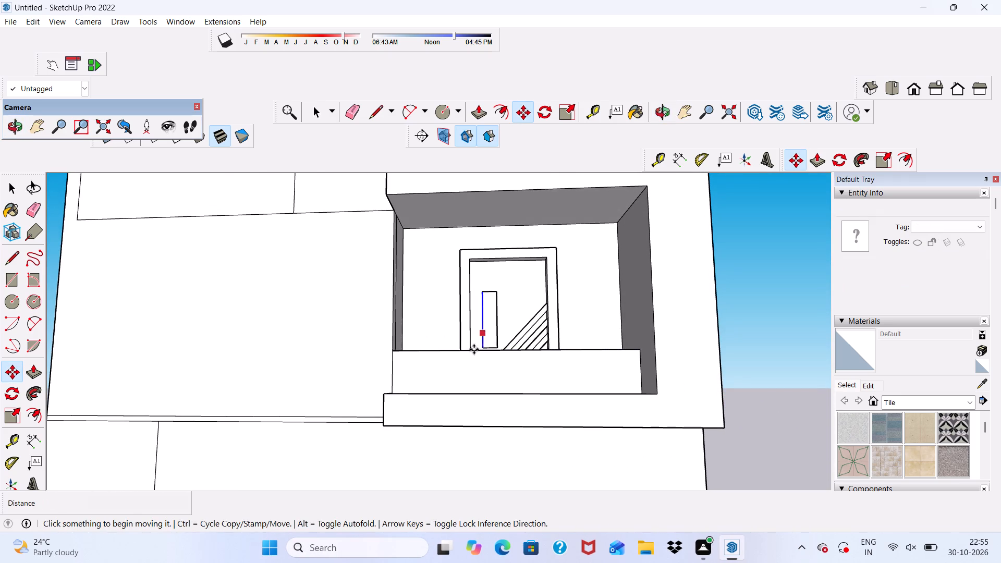
Undo the parapet seam erasure and the 2' extrusion, going back to the flat balcony floor strip.
key(ctrl+z)
middle_drag(463, 370, 443, 483)
click(460, 403)
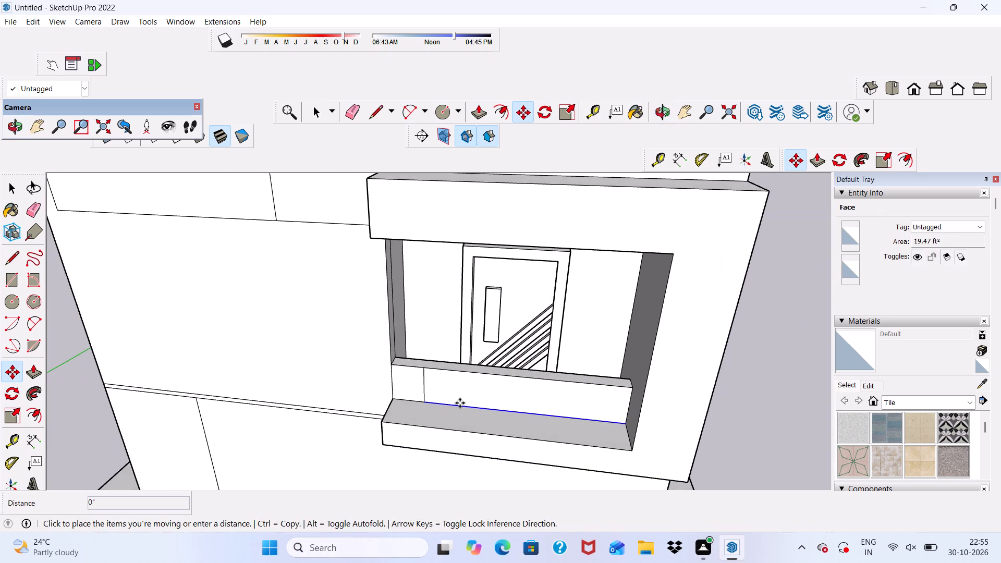
key(ctrl+z)
Push/Pull the full-width balcony floor strip upward by 1' to form a lower parapet.
scroll(418, 395, up, 8)
key(space)
click(407, 389)
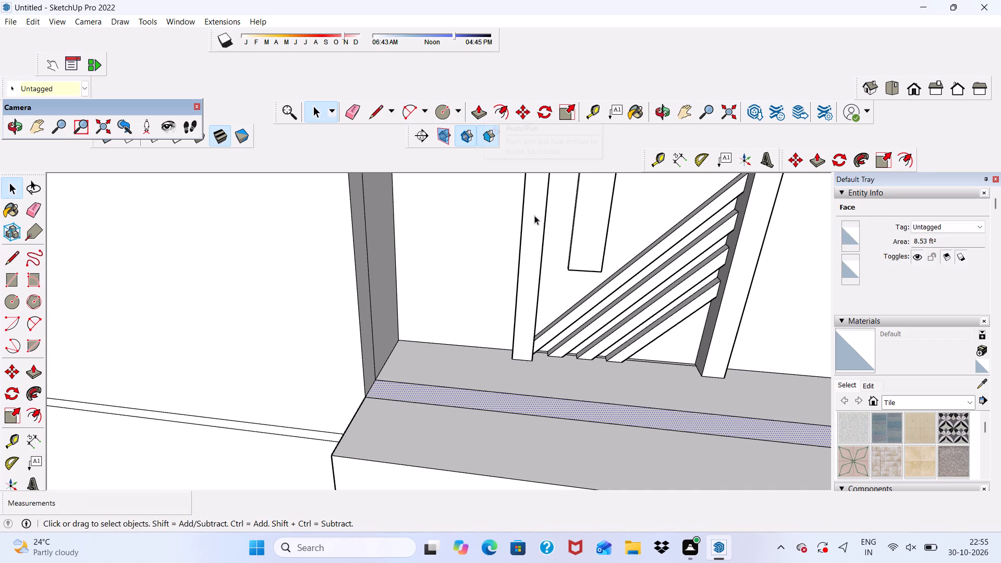
click(481, 108)
scroll(408, 442, up, 4)
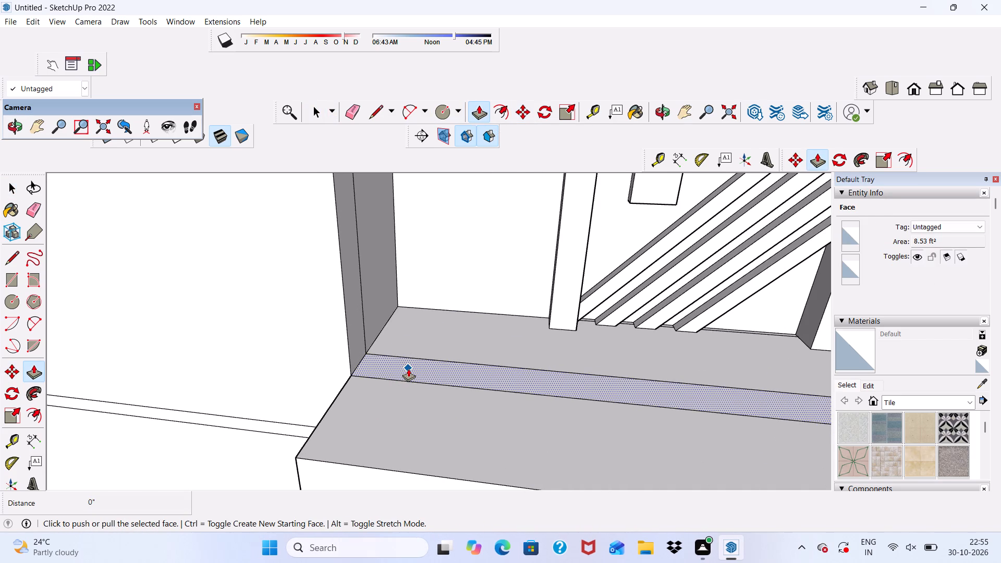
click(408, 368)
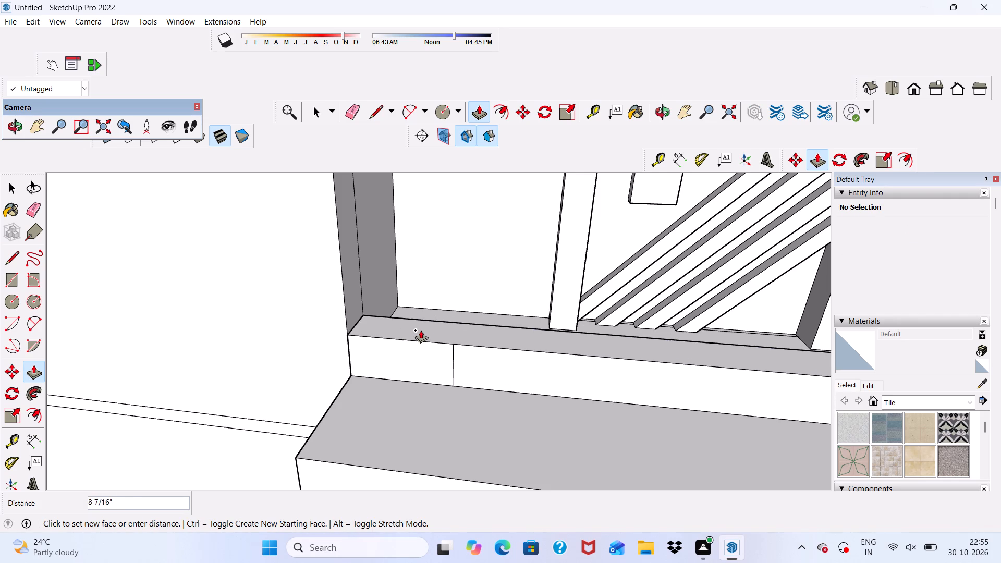
text(1')
key(Return)
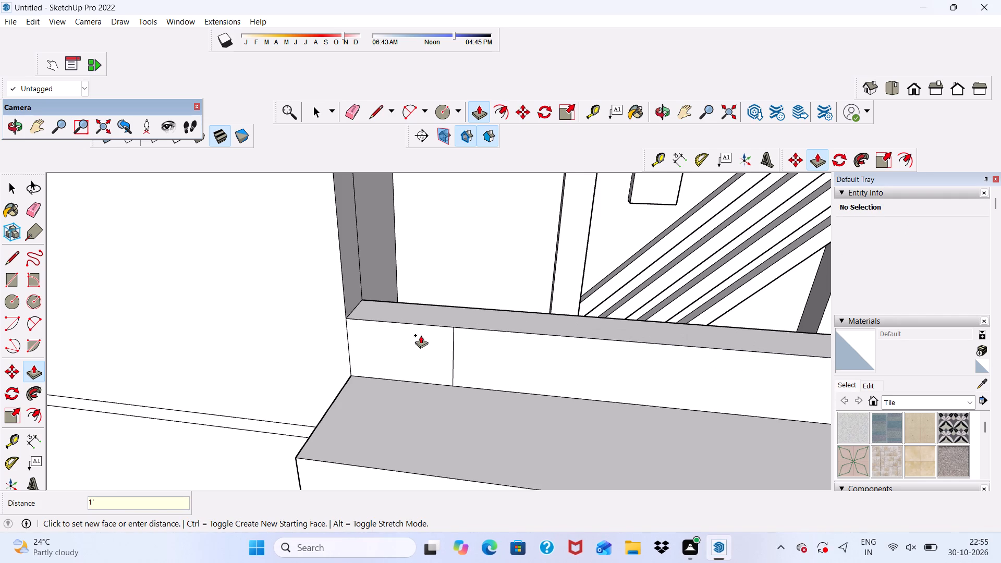
Draw a small circle low on the C-shaped frame's inner side face, just above the balcony parapet.
key(space)
scroll(391, 359, down, 6)
middle_drag(412, 383, 294, 366)
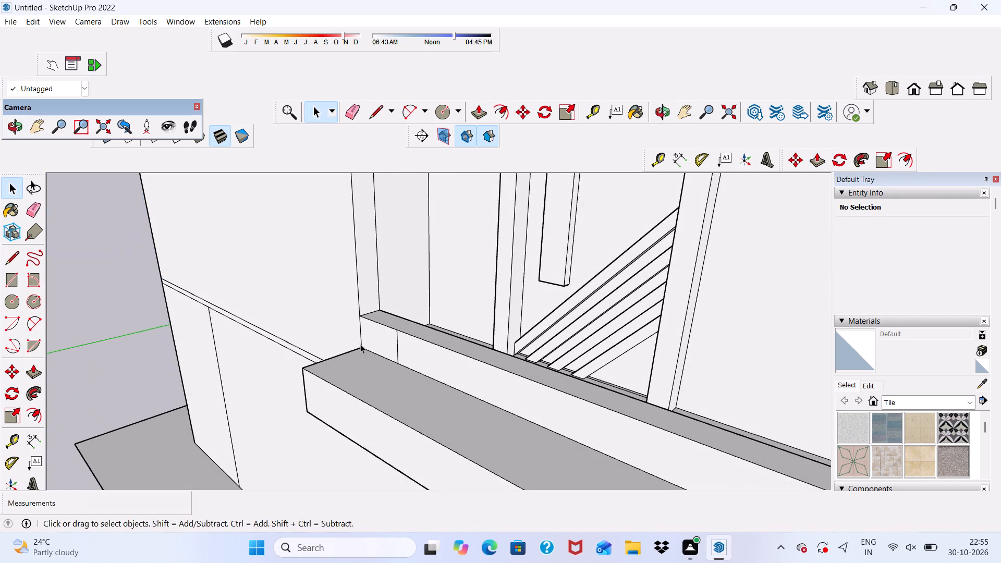
click(446, 105)
scroll(385, 264, up, 6)
scroll(381, 321, up, 6)
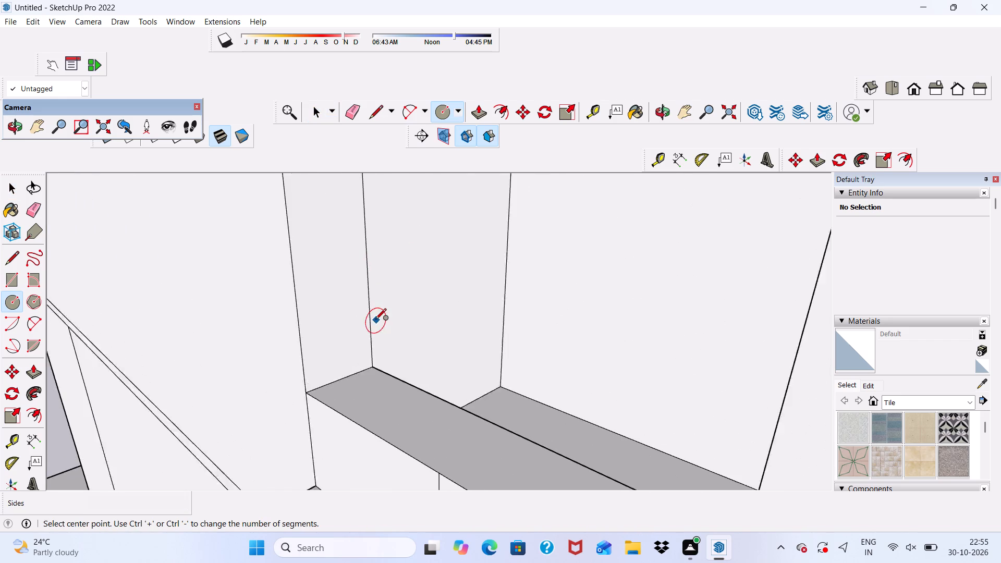
click(333, 363)
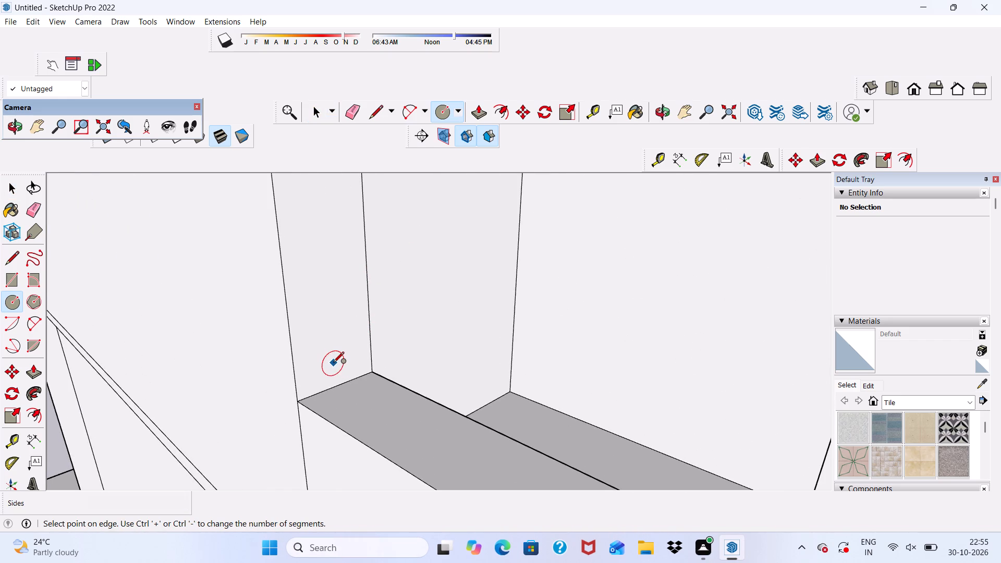
click(332, 348)
Copy the circle face about 4 1/2" up the side face and array it as four copies.
scroll(345, 362, down, 4)
key(space)
scroll(328, 365, up, 4)
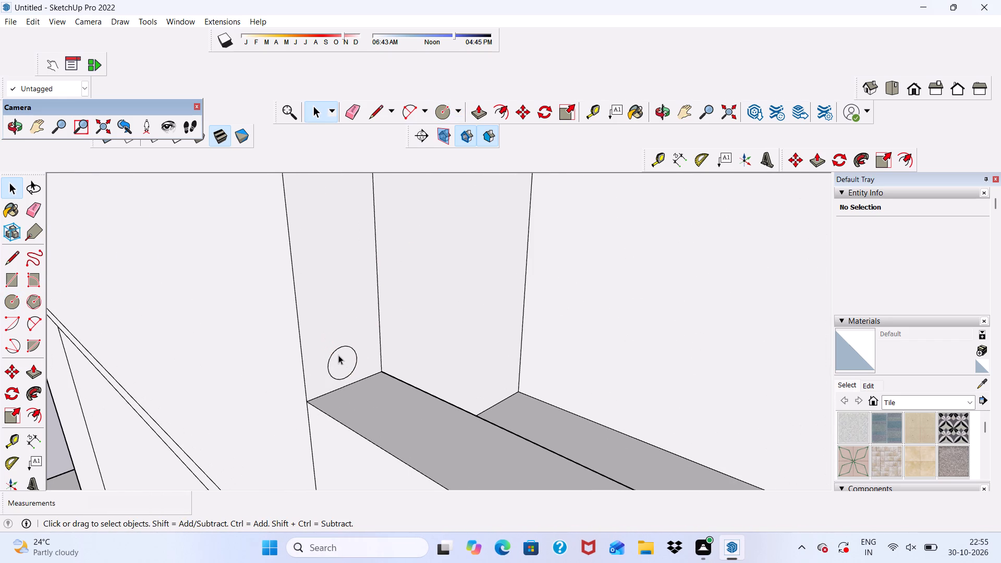
click(346, 357)
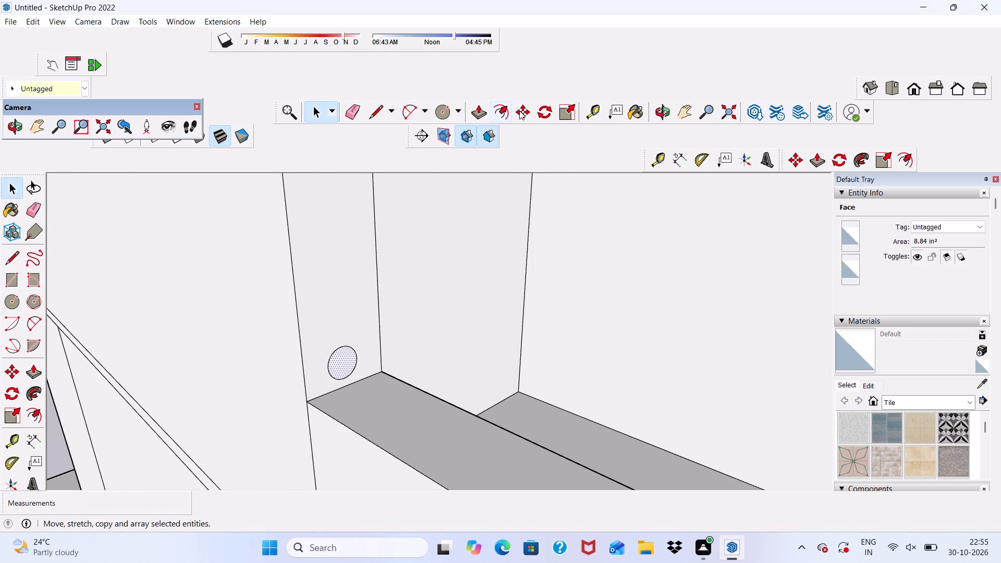
click(519, 111)
click(344, 360)
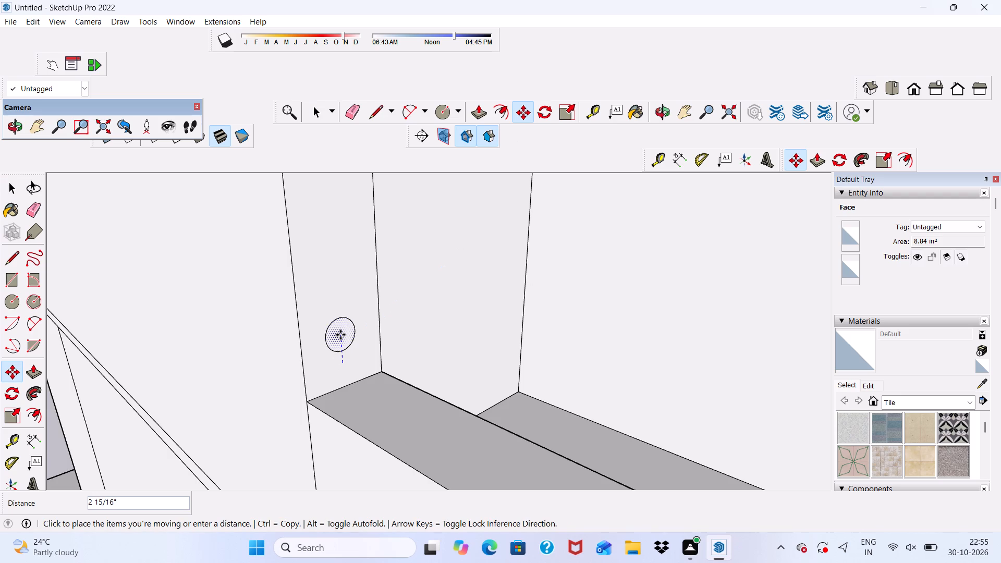
click(334, 320)
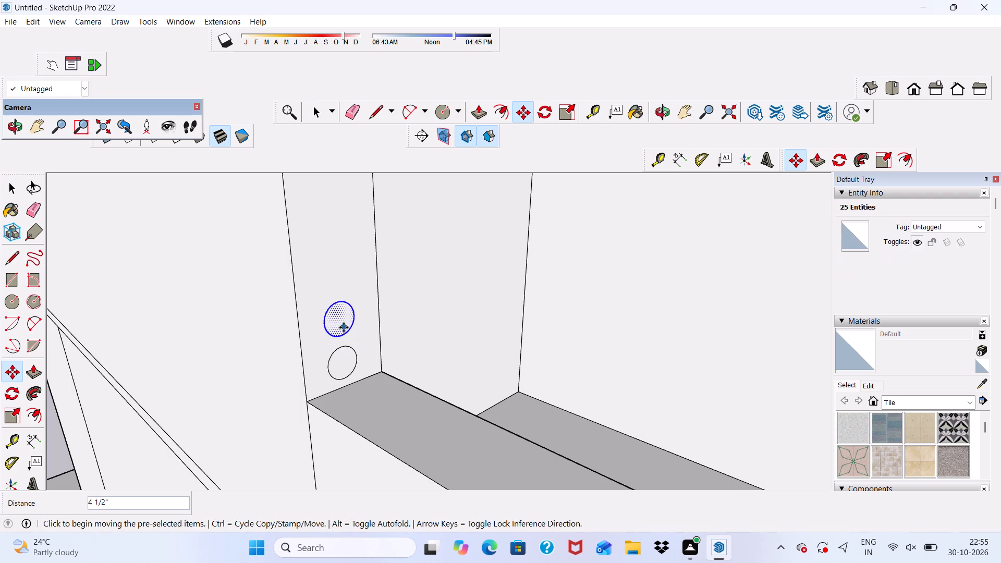
key(shift+asterisk)
key(4)
key(Return)
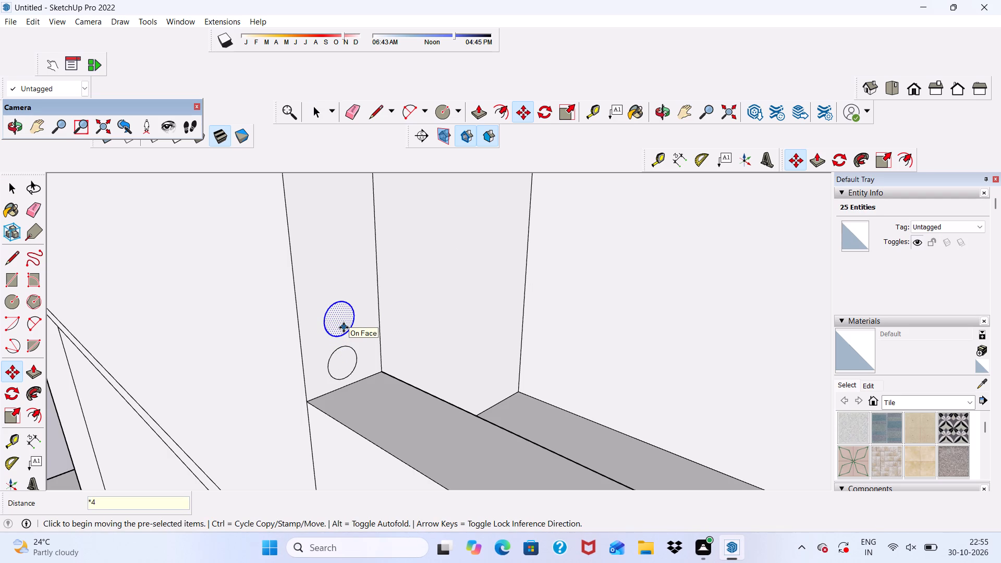
scroll(481, 495, down, 6)
key(space)
Push/Pull the topmost circle about 12' 8" across the balcony opening to form the top round rail.
scroll(501, 212, down, 3)
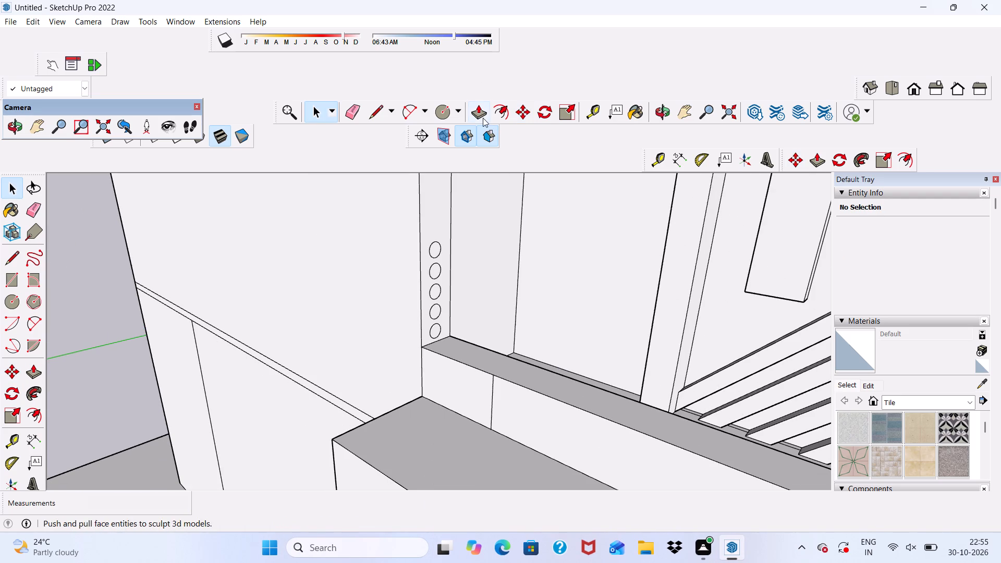
click(483, 118)
scroll(446, 275, up, 4)
click(429, 238)
scroll(498, 290, down, 7)
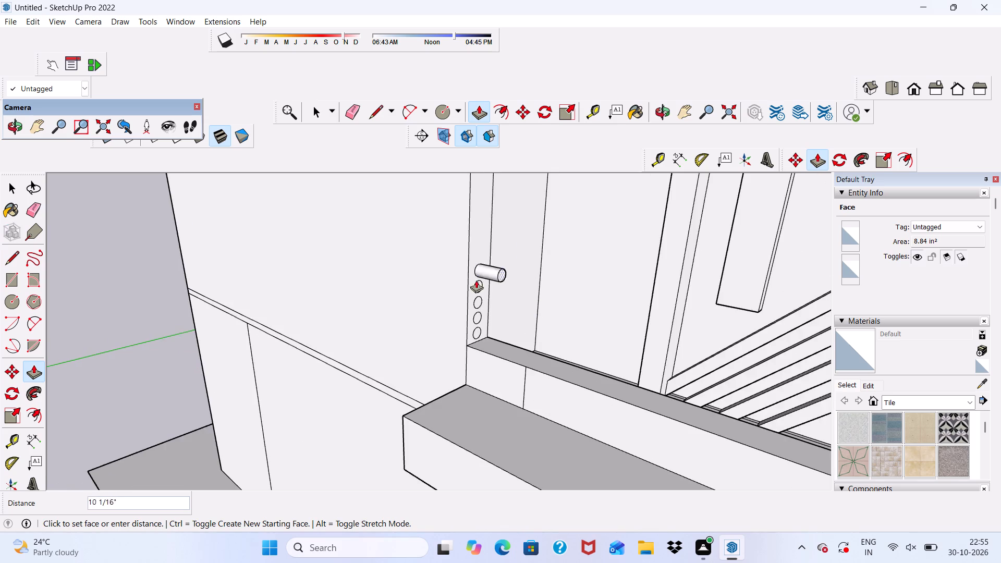
scroll(476, 280, down, 9)
middle_drag(555, 307, 678, 307)
scroll(692, 300, up, 4)
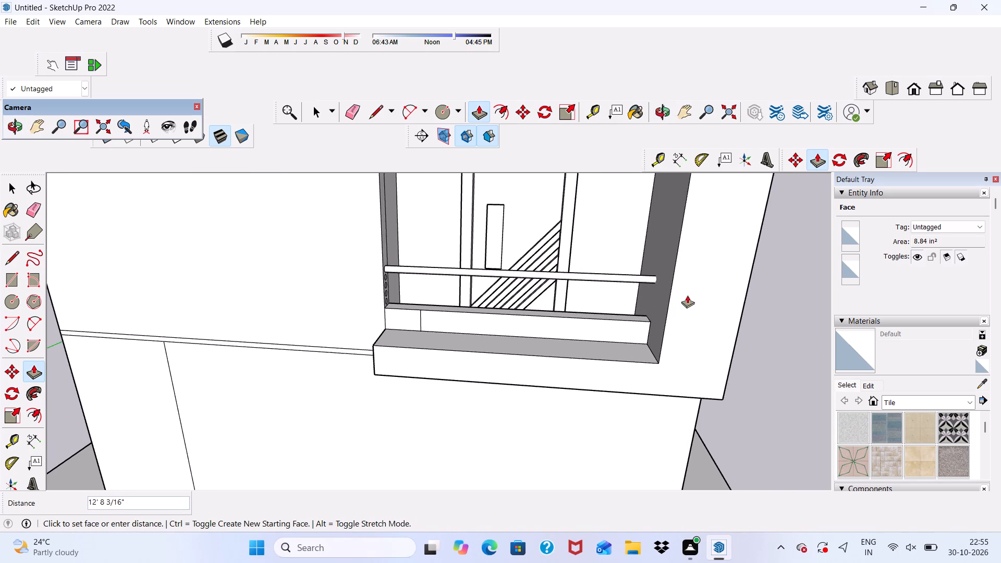
click(687, 295)
Push/Pull the second circle from the top about 12' 4" across the balcony to form another round rail.
scroll(523, 302, up, 5)
scroll(348, 248, up, 5)
scroll(248, 256, up, 7)
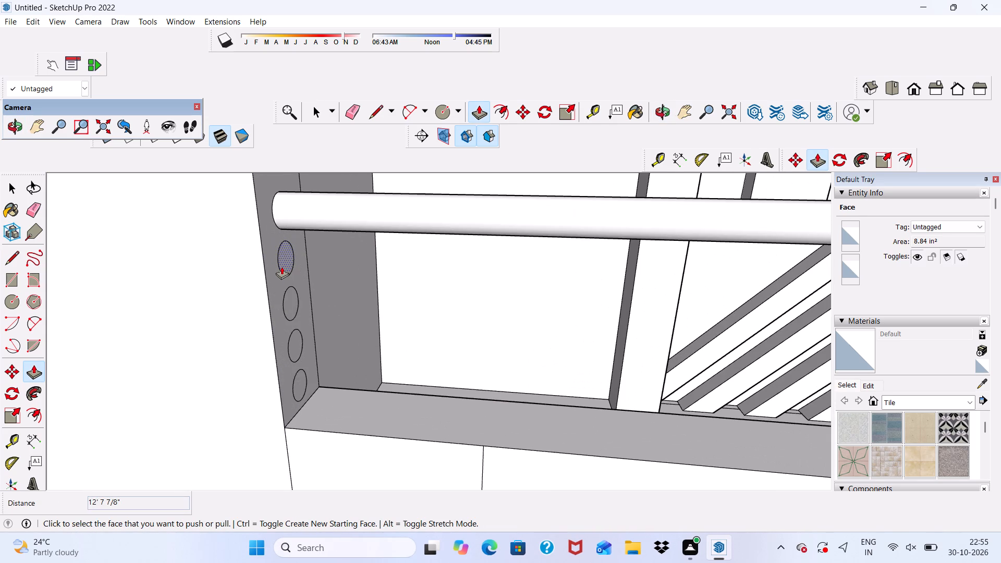
click(283, 263)
scroll(396, 313, down, 5)
scroll(298, 249, down, 11)
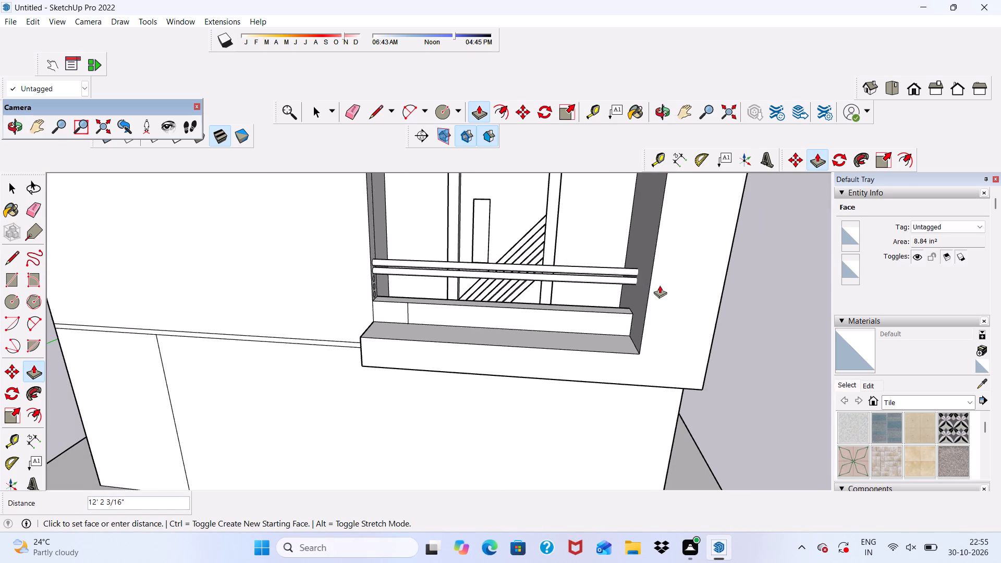
scroll(660, 285, up, 2)
click(661, 285)
Push/Pull the middle circle about 11' 4 1/2" across the balcony to form the third round rail.
scroll(320, 274, up, 16)
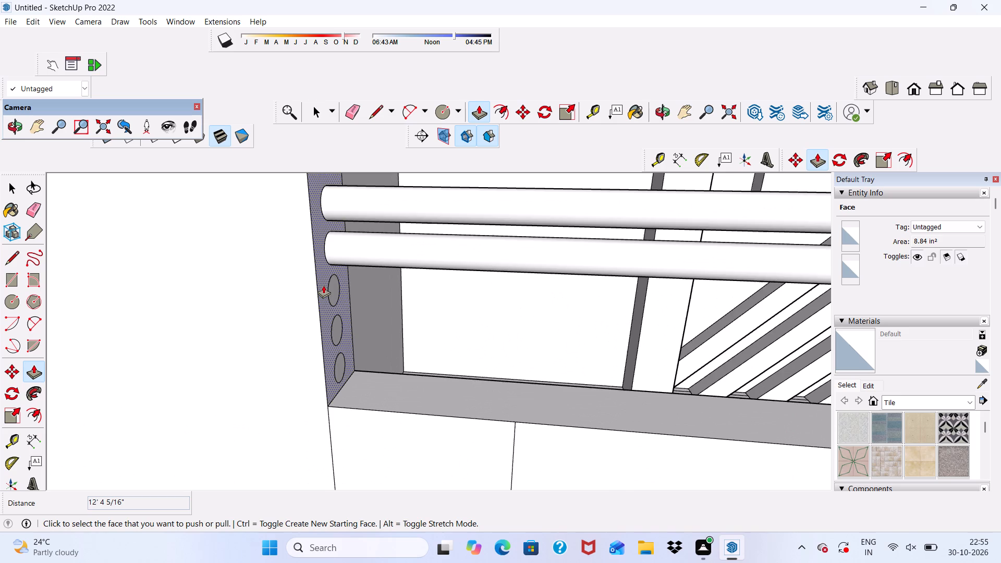
click(332, 286)
scroll(433, 298, down, 5)
scroll(394, 280, down, 9)
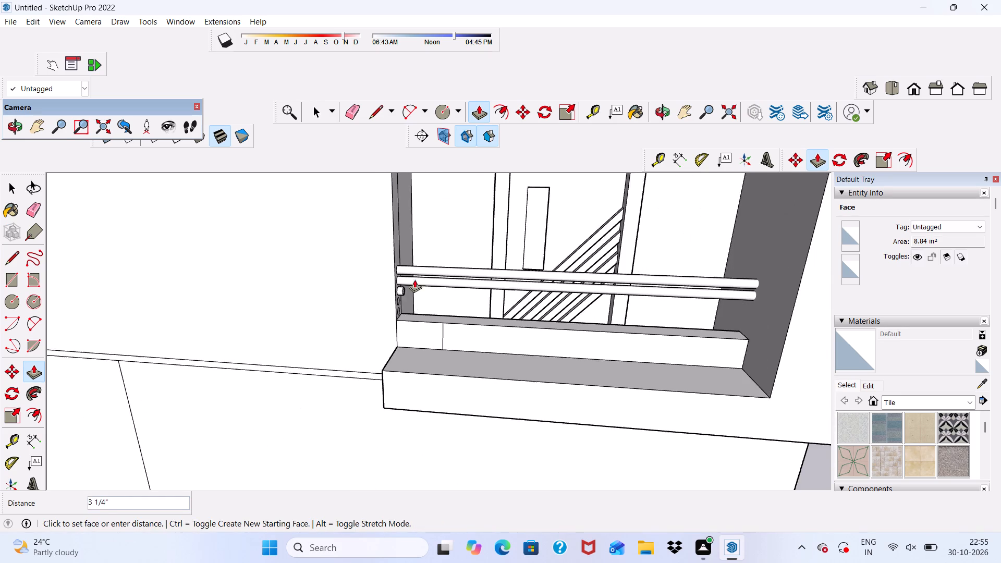
scroll(433, 268, down, 3)
scroll(686, 288, up, 4)
click(686, 287)
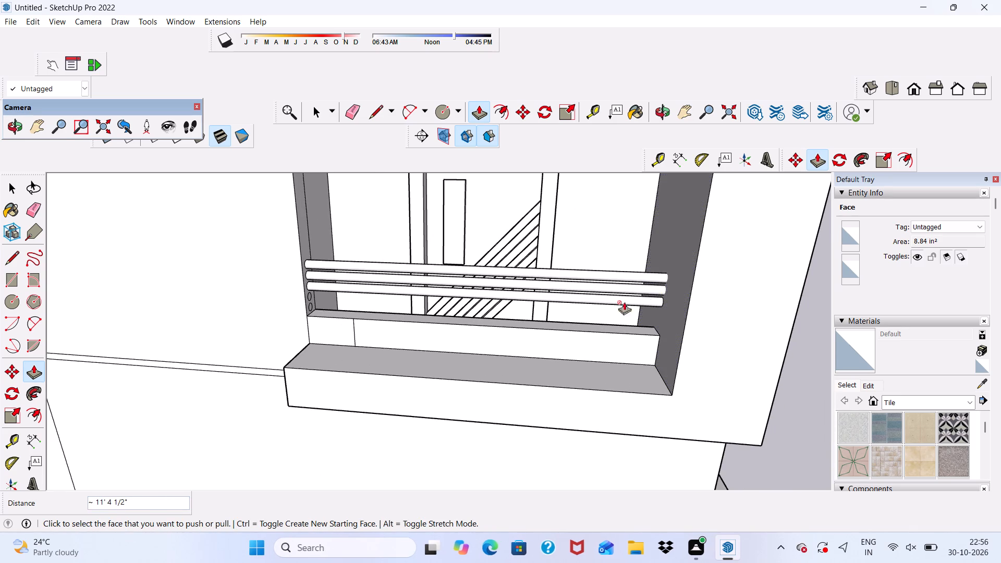
Push/Pull the fourth circle from the top about 11' 11" across the balcony to form the fourth rail.
middle_drag(533, 308, 448, 296)
scroll(387, 295, up, 4)
scroll(296, 281, up, 8)
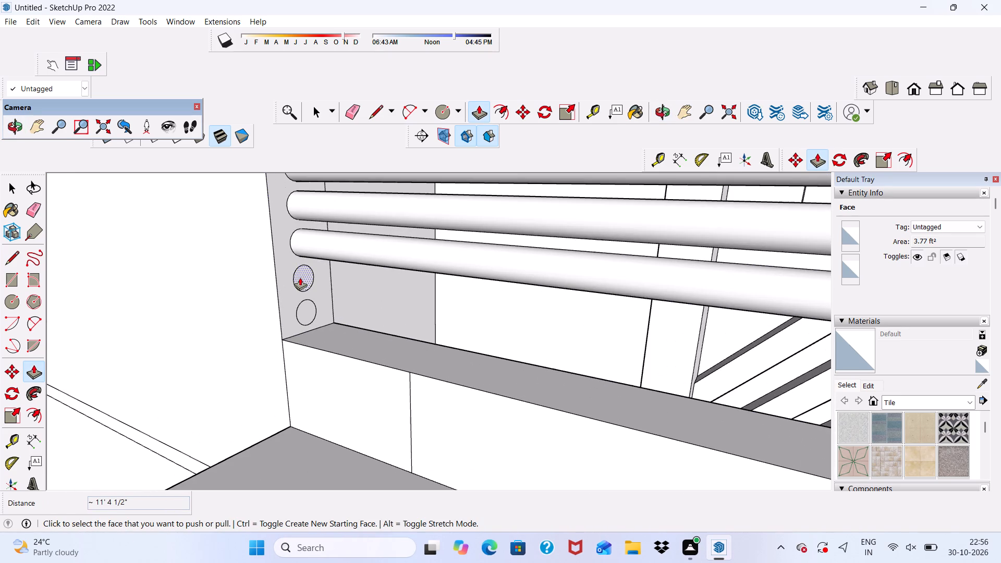
click(299, 277)
scroll(442, 308, down, 4)
scroll(372, 266, down, 9)
middle_drag(473, 297, 612, 295)
scroll(661, 312, up, 3)
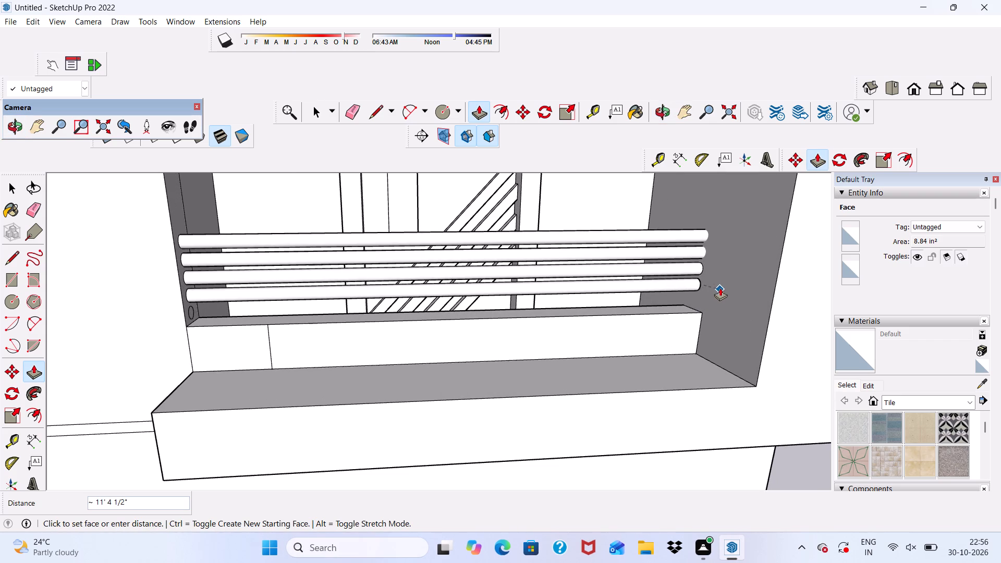
click(720, 288)
Push/Pull the lowest circle across the balcony to the opposite side of the frame to form the bottom rail.
scroll(711, 292, down, 1)
middle_drag(657, 282, 578, 278)
scroll(395, 288, up, 2)
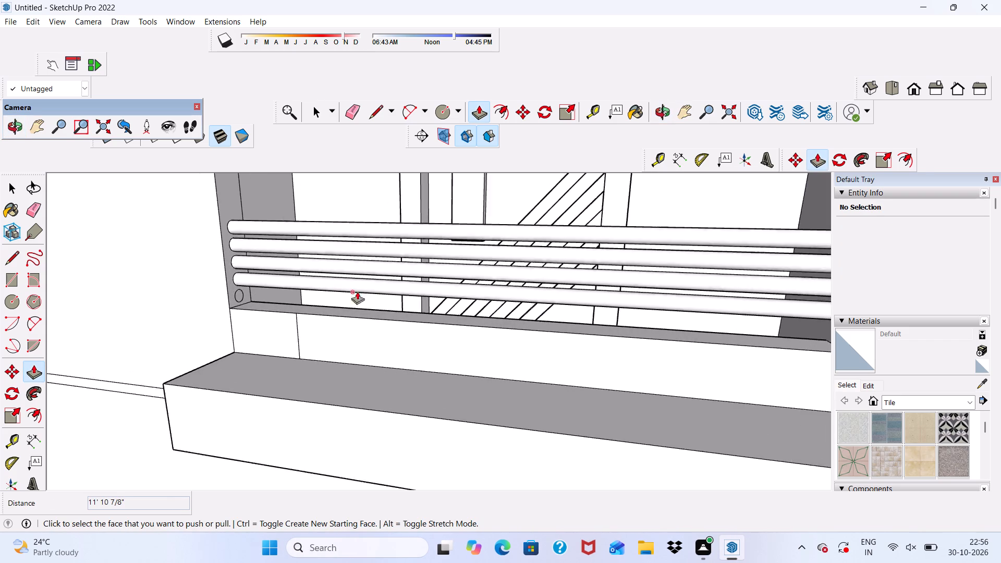
scroll(357, 291, up, 2)
scroll(206, 300, up, 8)
click(217, 292)
scroll(422, 313, down, 3)
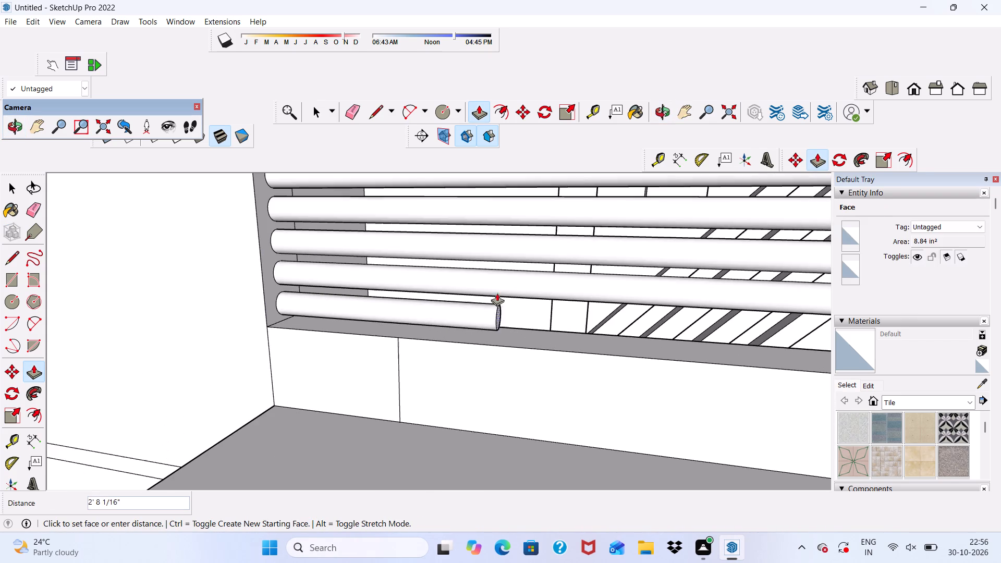
scroll(397, 305, down, 15)
scroll(613, 253, up, 4)
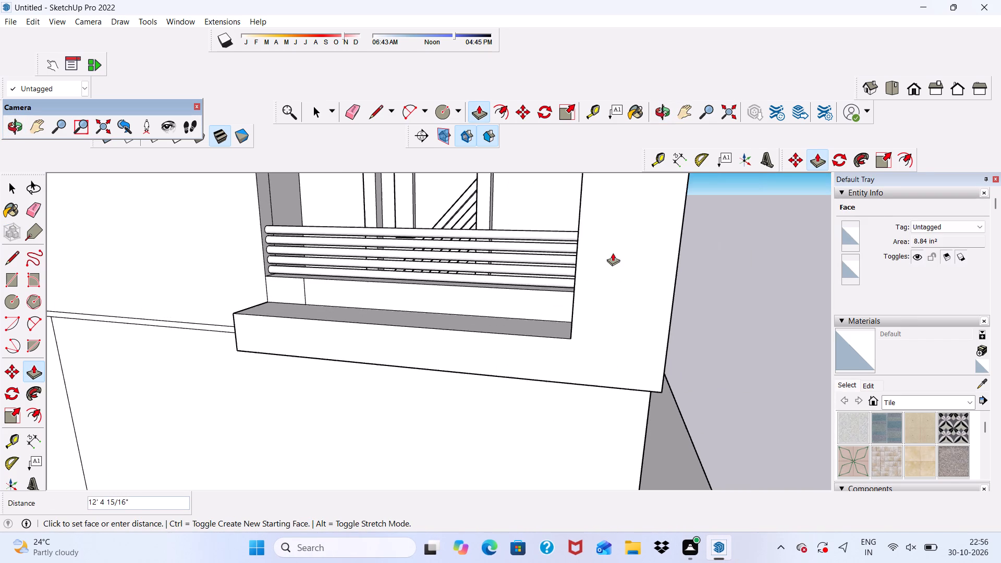
middle_drag(613, 253, 752, 282)
scroll(568, 251, up, 5)
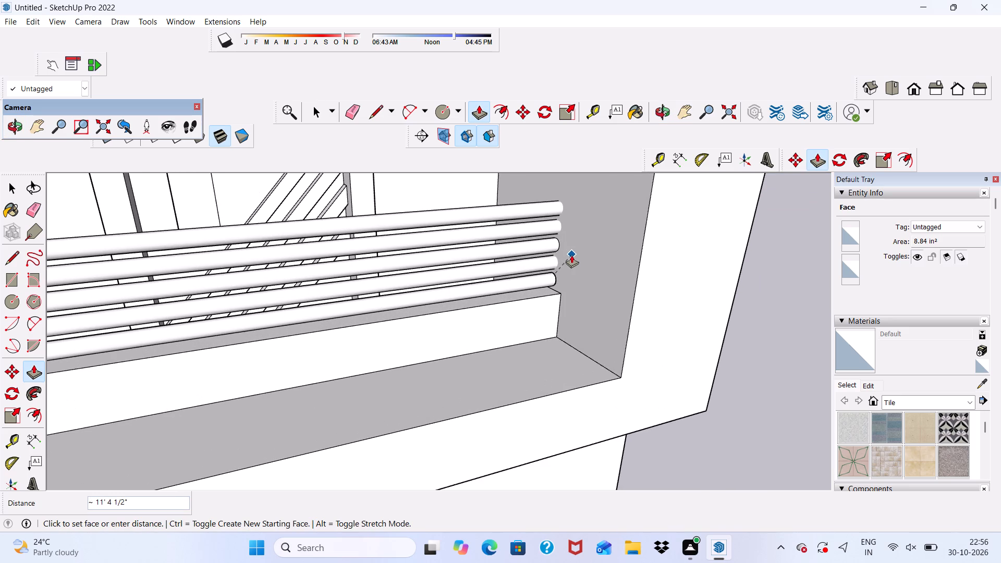
click(571, 255)
scroll(591, 248, down, 13)
middle_drag(560, 370, 588, 289)
scroll(598, 300, down, 5)
key(space)
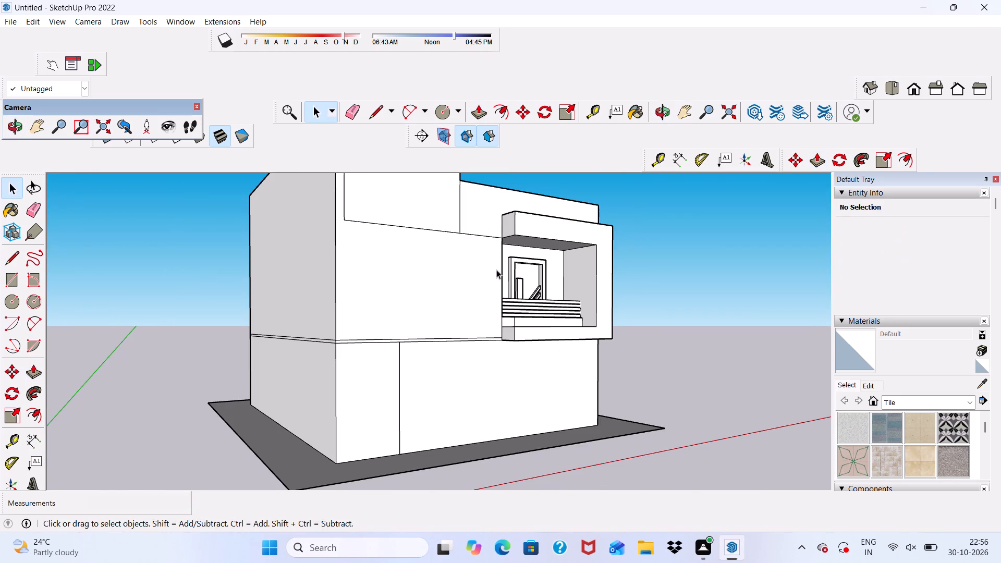
Push the C-shaped frame's front face back about 1' 10 5/8" toward the building wall.
middle_drag(487, 266, 442, 266)
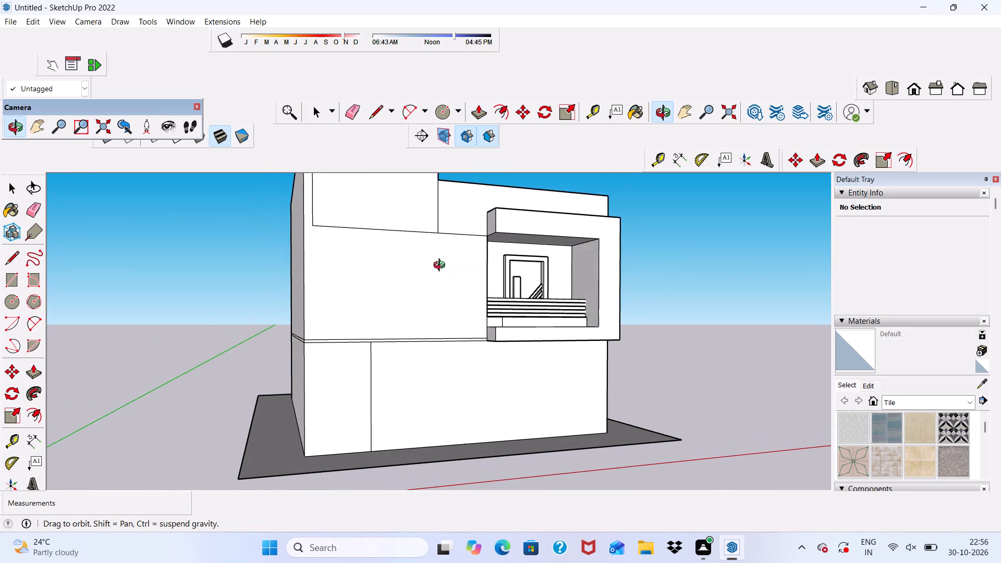
middle_drag(442, 266, 441, 266)
scroll(500, 211, up, 4)
click(502, 226)
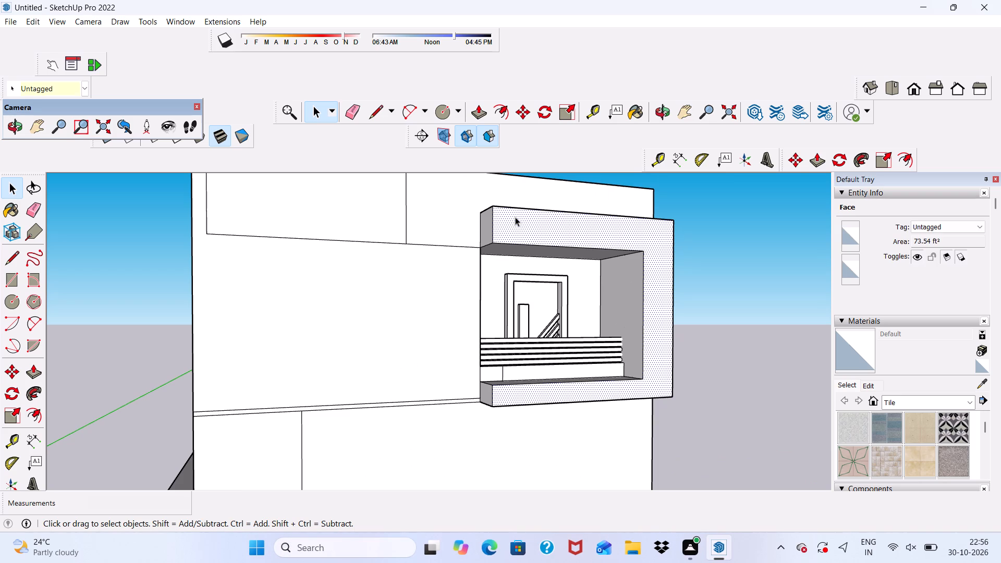
scroll(549, 225, down, 1)
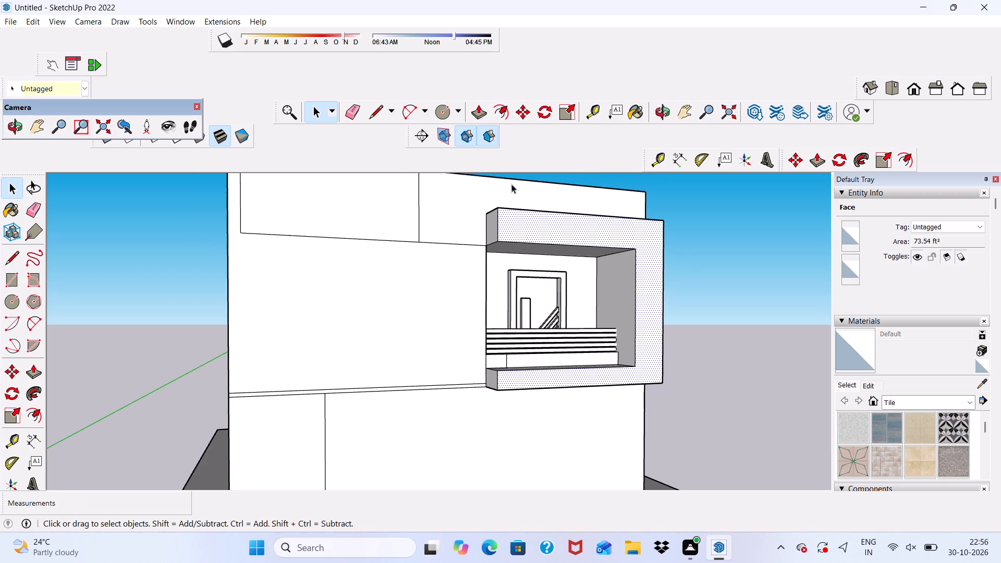
click(480, 109)
drag(515, 228, 503, 229)
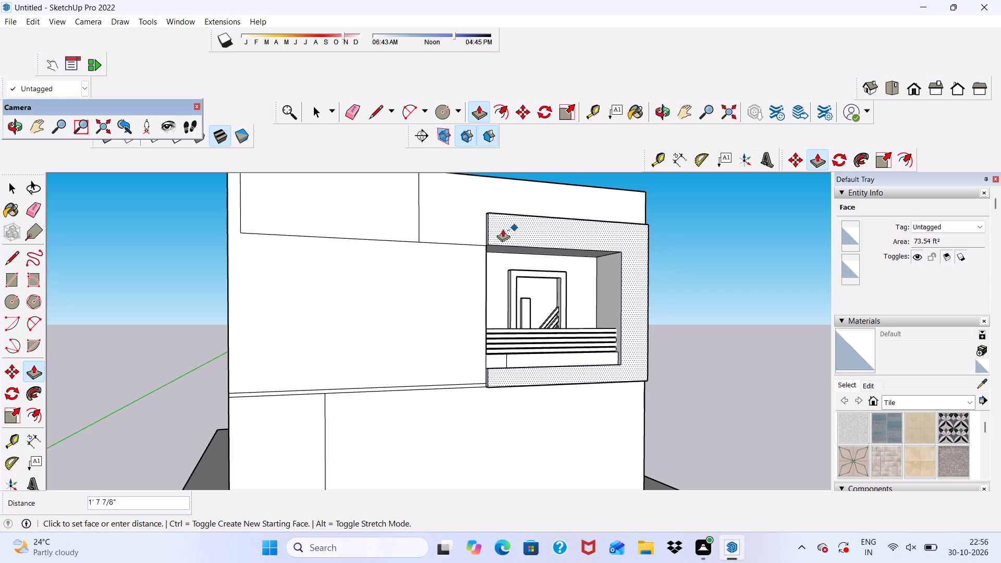
drag(503, 229, 502, 229)
Pull the C-shaped frame's front face outward by 1'.
scroll(509, 253, down, 2)
middle_drag(516, 259, 591, 292)
scroll(509, 244, up, 5)
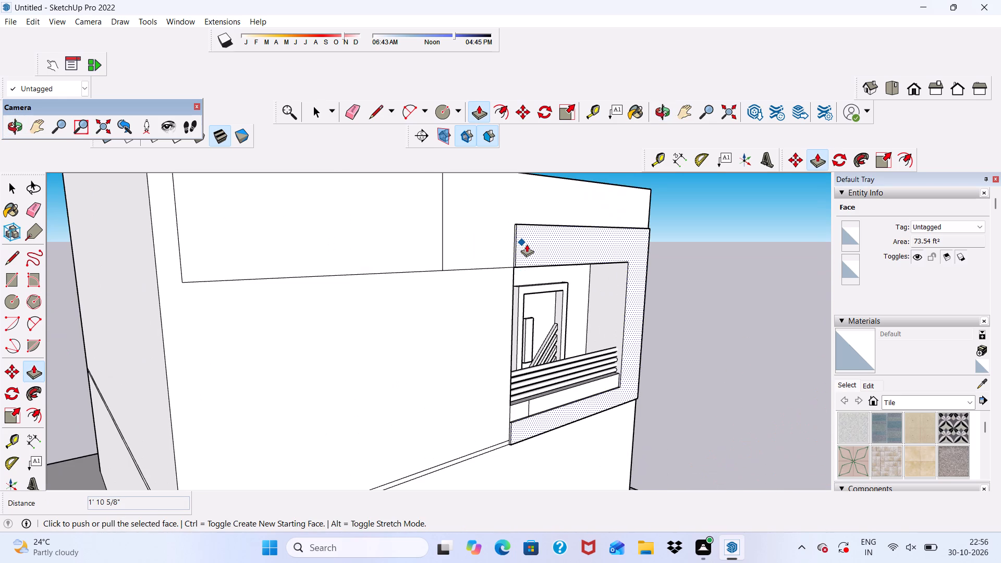
click(527, 244)
text(1')
key(Return)
Examine the facade frame, balcony rails and lower parapet from several angles, ending close to the balcony.
scroll(564, 302, down, 3)
middle_drag(545, 303, 478, 285)
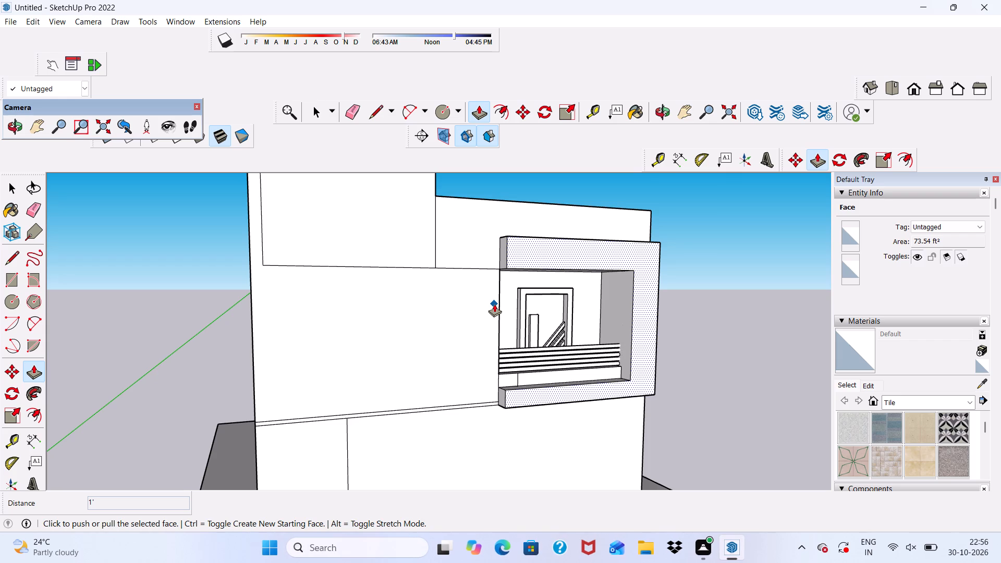
scroll(494, 304, down, 3)
middle_drag(504, 316, 473, 278)
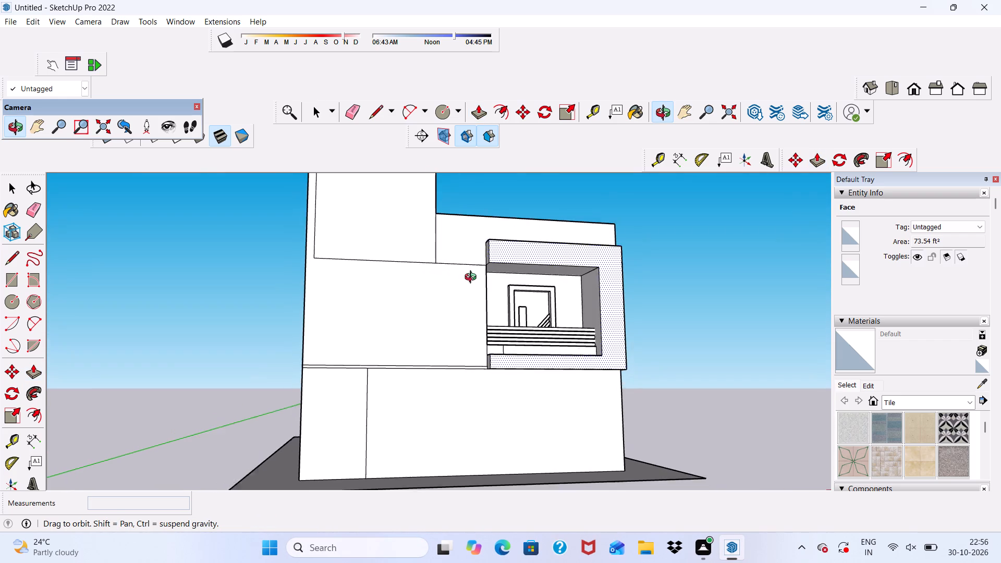
middle_drag(473, 278, 477, 282)
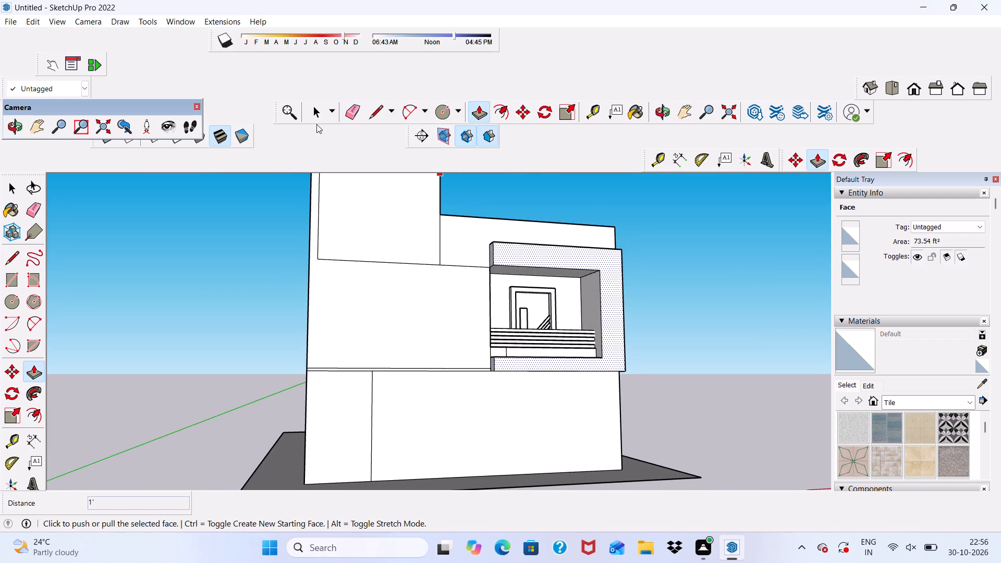
scroll(382, 121, up, 1)
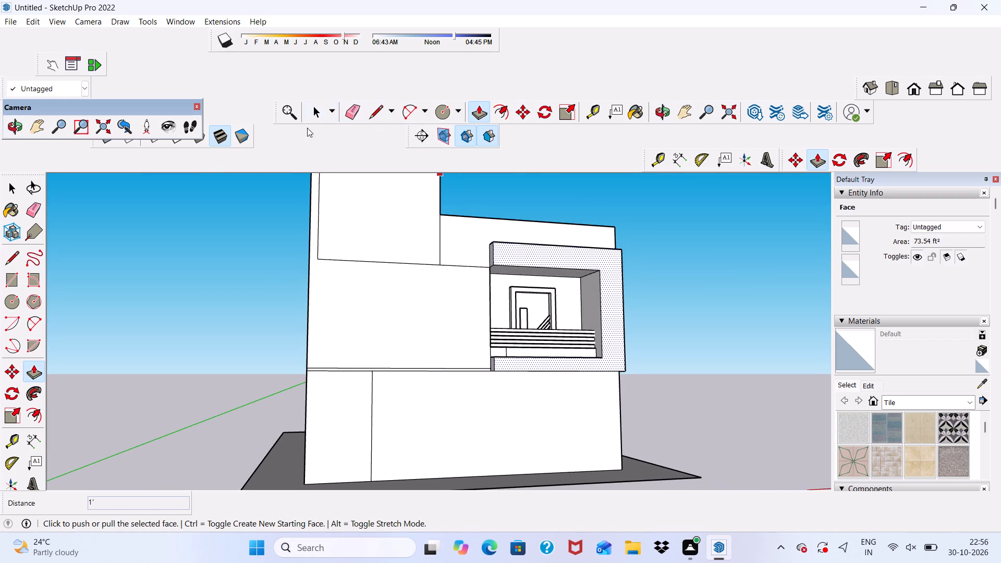
scroll(362, 206, down, 2)
middle_drag(407, 261, 425, 273)
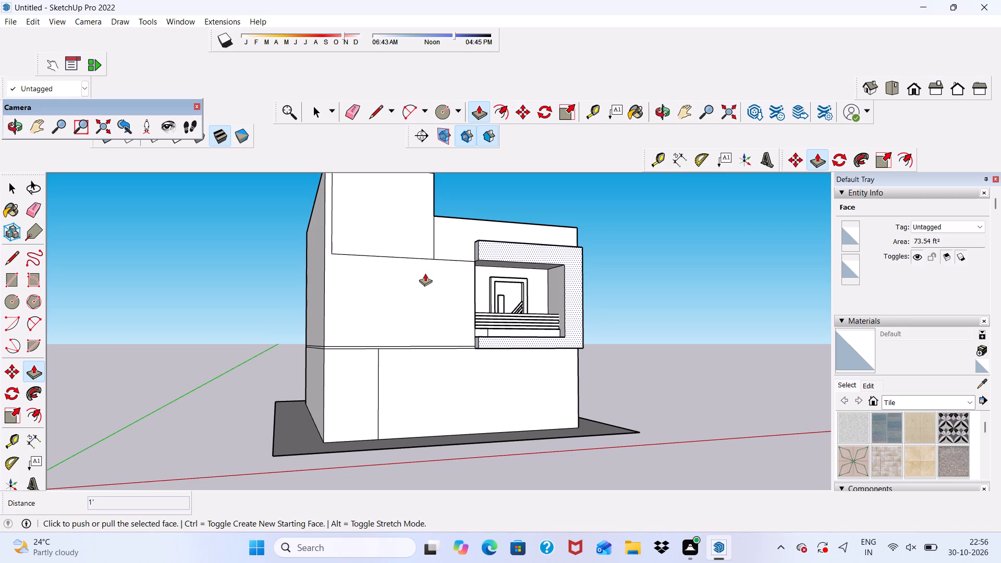
key(space)
scroll(473, 300, down, 1)
middle_drag(477, 303, 473, 350)
scroll(473, 350, up, 7)
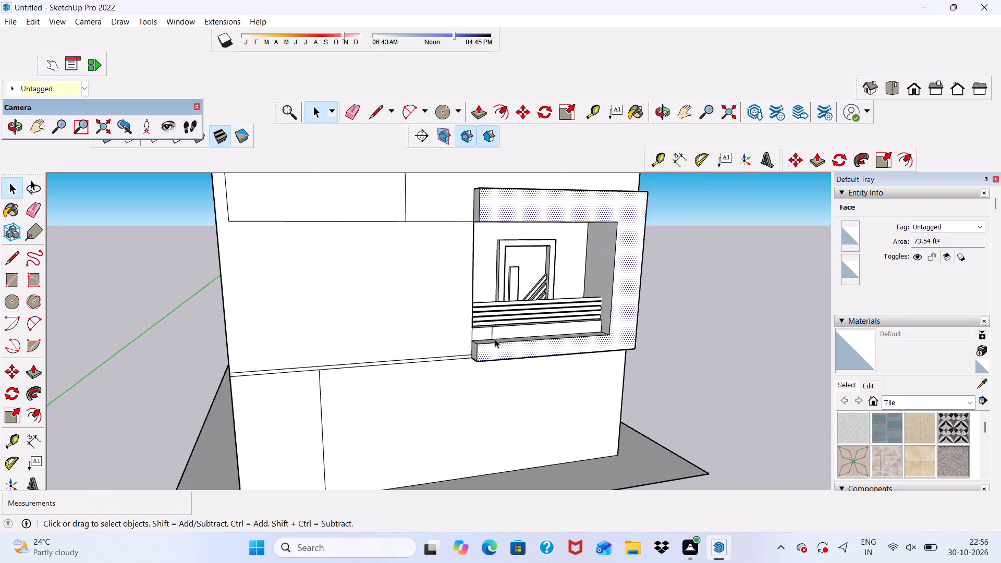
scroll(495, 339, up, 3)
middle_drag(489, 331, 514, 326)
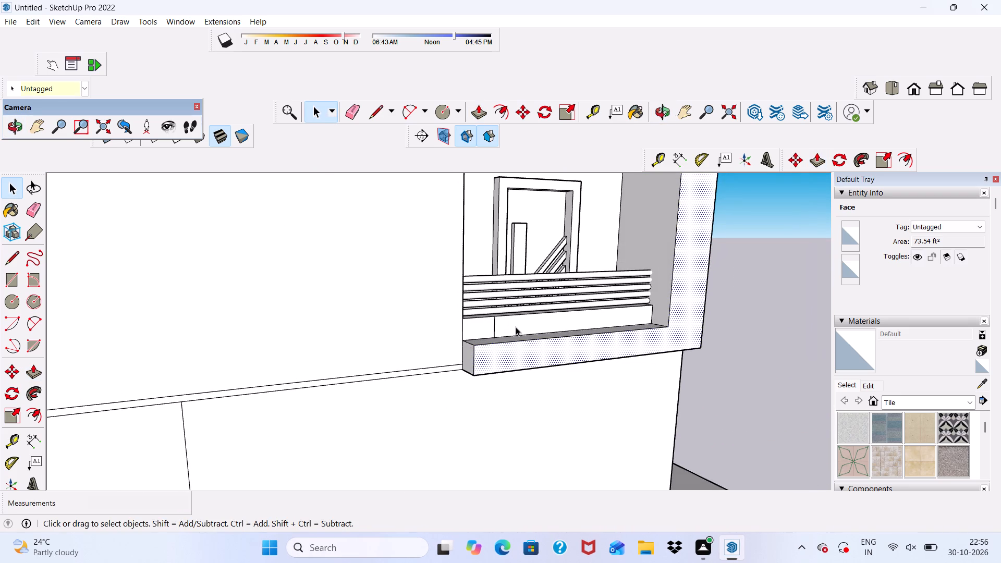
Erase the vertical line beside the corner and the horizontal dividing line on the front wall of the tall block.
click(371, 331)
scroll(371, 331, down, 10)
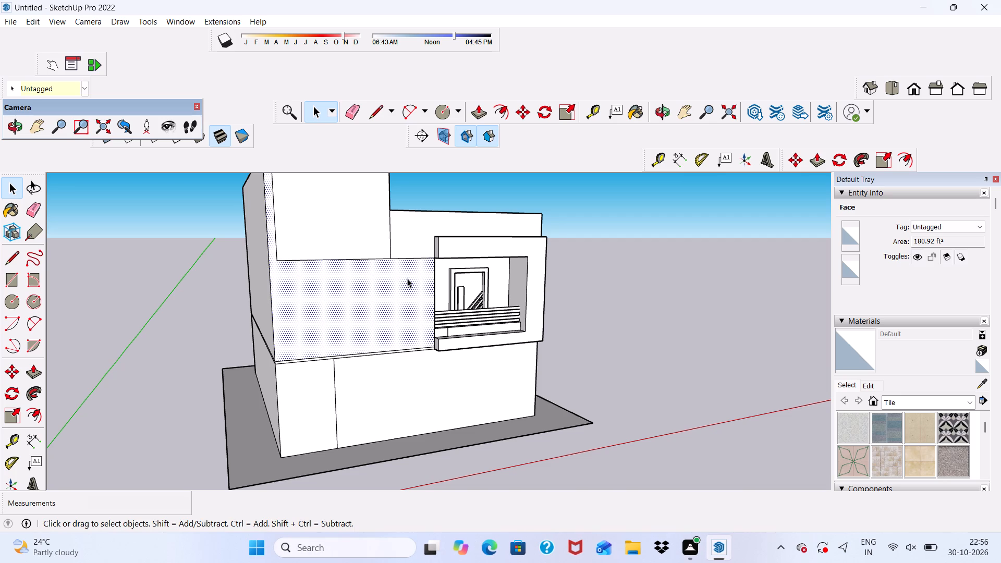
scroll(408, 278, down, 5)
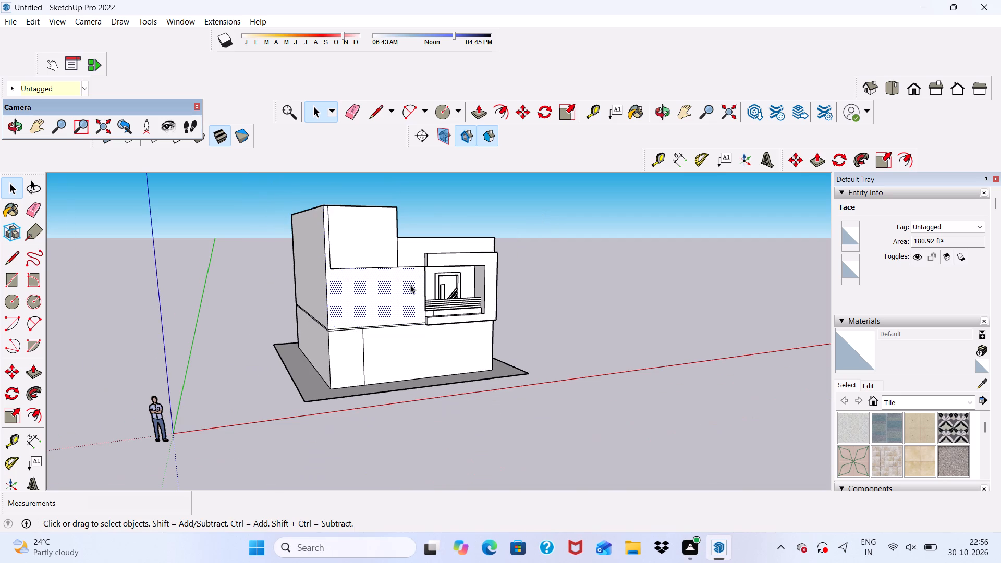
click(585, 259)
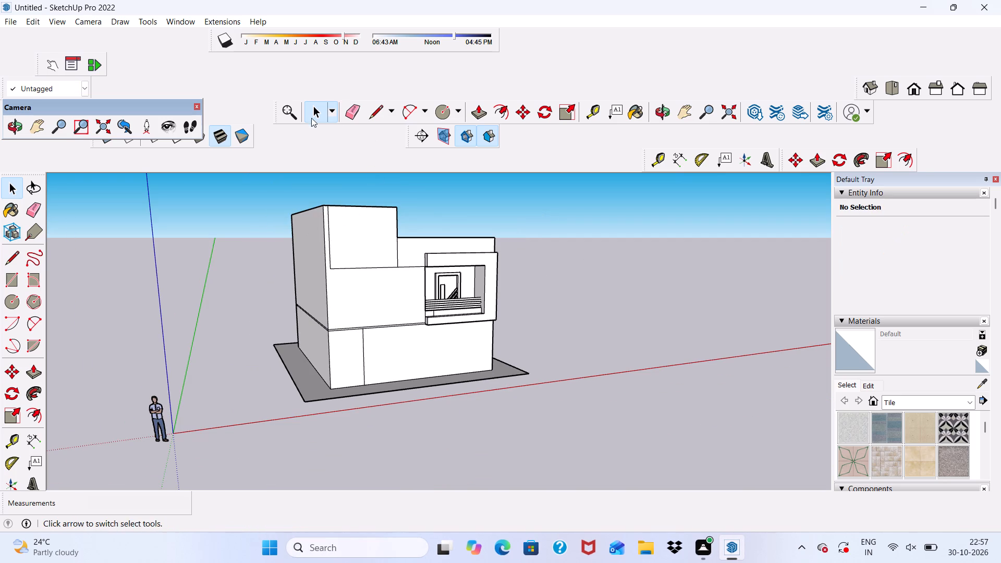
click(372, 101)
click(356, 107)
scroll(347, 195, up, 4)
scroll(341, 250, down, 3)
scroll(336, 278, up, 6)
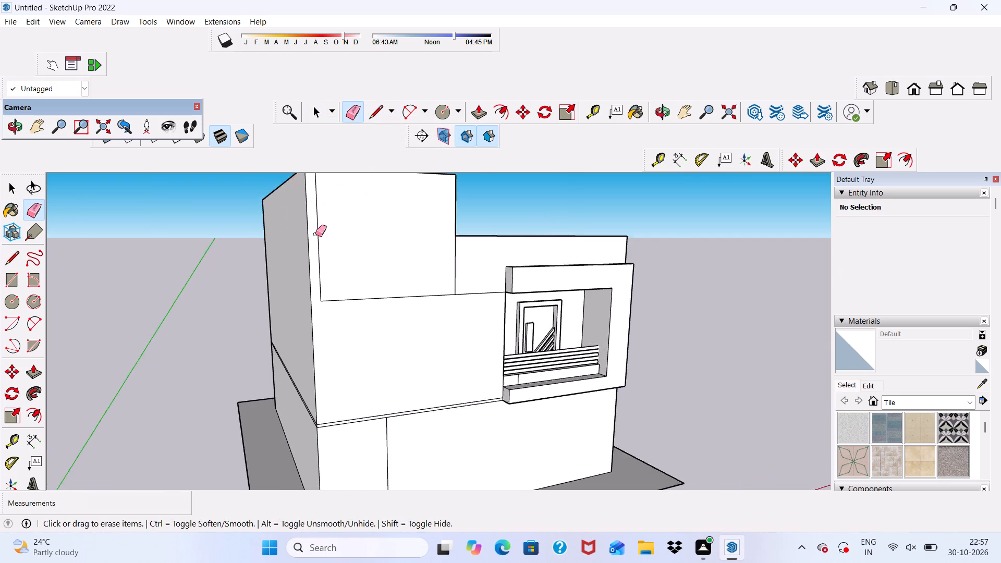
scroll(315, 234, up, 2)
drag(315, 226, 327, 263)
drag(326, 285, 346, 314)
scroll(408, 297, down, 5)
scroll(482, 271, down, 4)
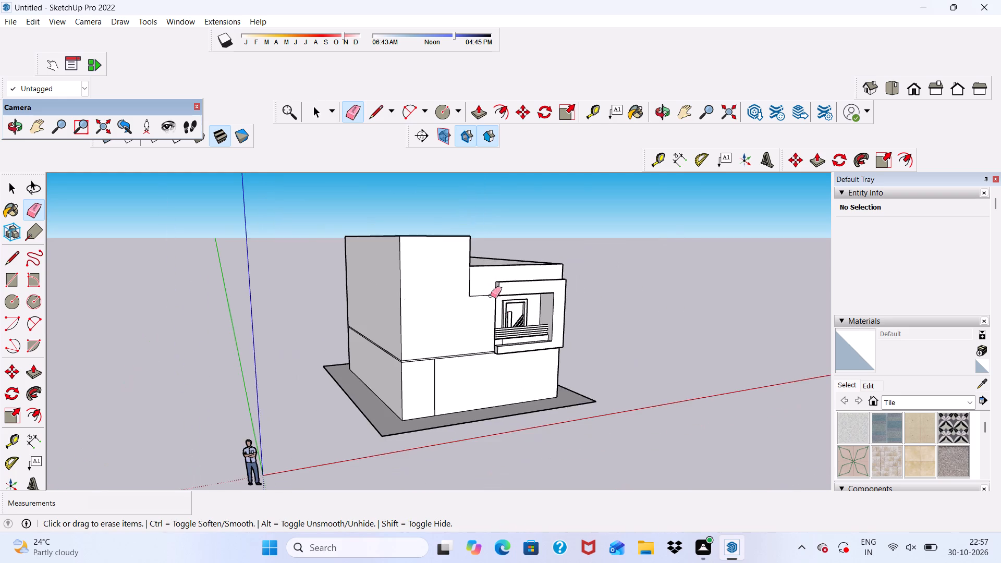
middle_drag(499, 313, 432, 314)
key(space)
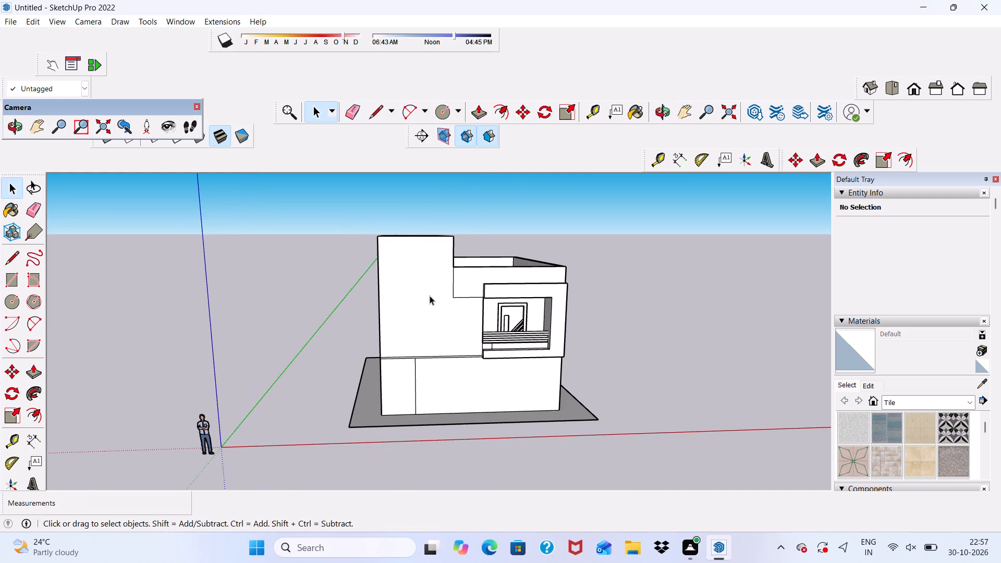
Erase the vertical line near the front corner of the tall block's terrace-side wall.
middle_drag(426, 254, 417, 201)
scroll(417, 203, up, 4)
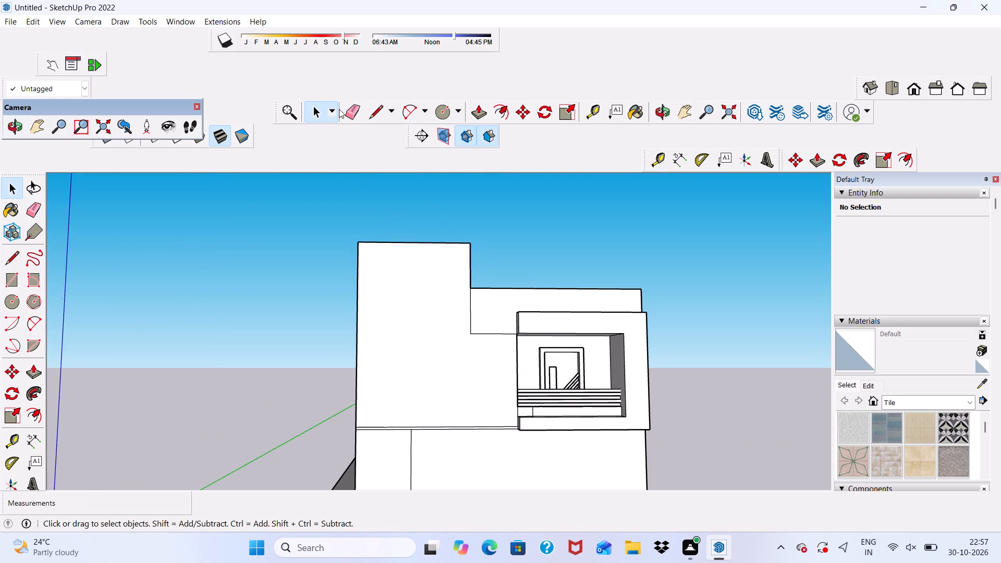
scroll(476, 251, down, 2)
middle_drag(476, 264, 252, 356)
scroll(432, 287, up, 3)
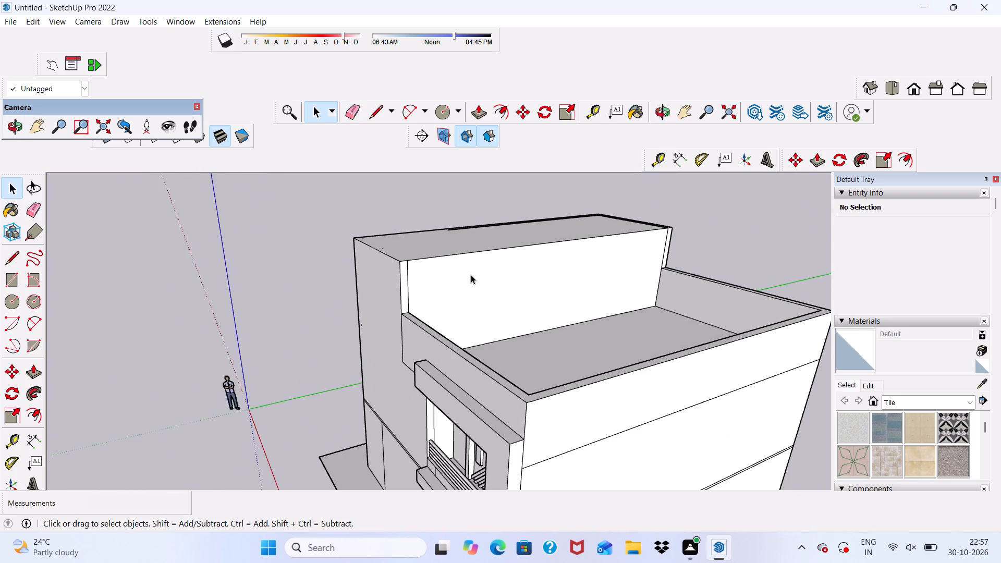
scroll(471, 275, up, 1)
click(471, 275)
click(348, 112)
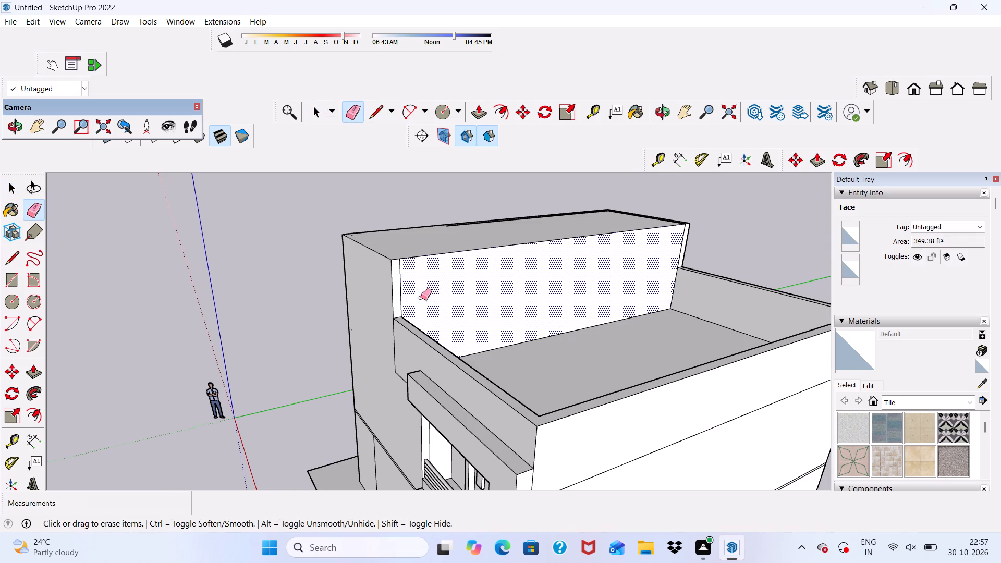
scroll(418, 299, up, 4)
drag(385, 284, 395, 280)
key(space)
Push the tall block's terrace-side wall inward, away from the terrace, by about 1' 9 15/16".
click(456, 288)
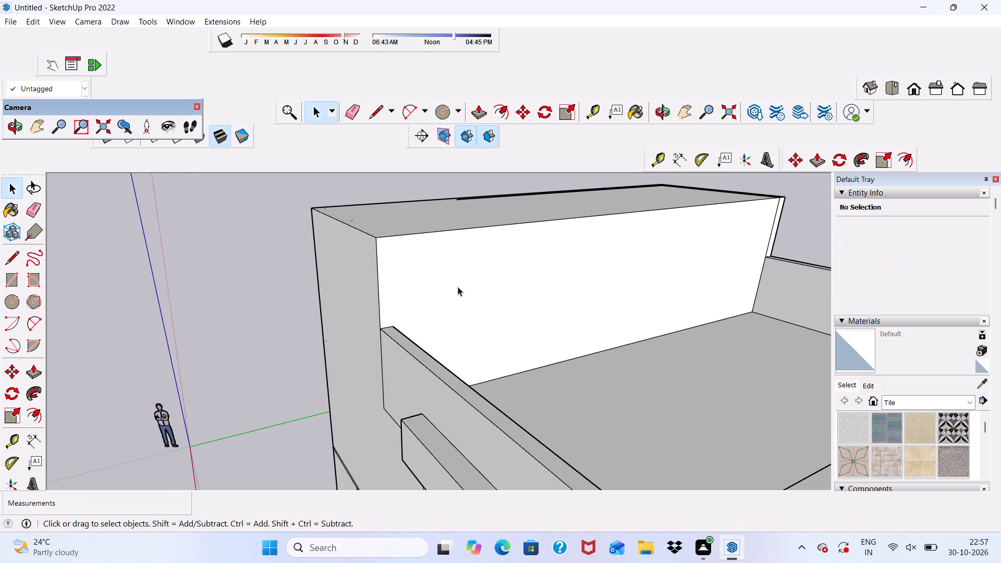
click(480, 113)
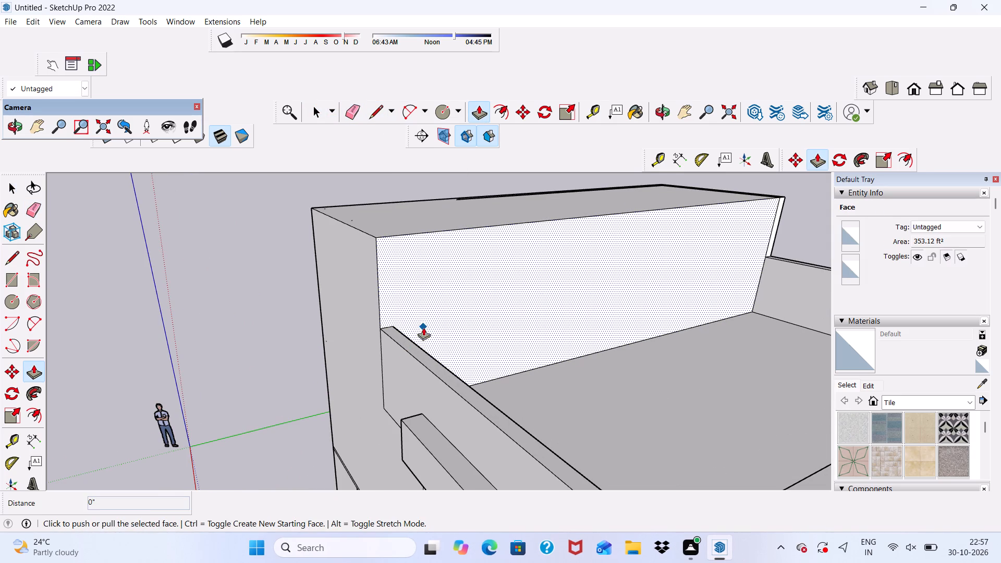
drag(436, 320, 429, 298)
Examine the narrowed tall block, its front corner and the roof terrace from several angles.
scroll(445, 308, down, 2)
middle_drag(453, 312, 457, 313)
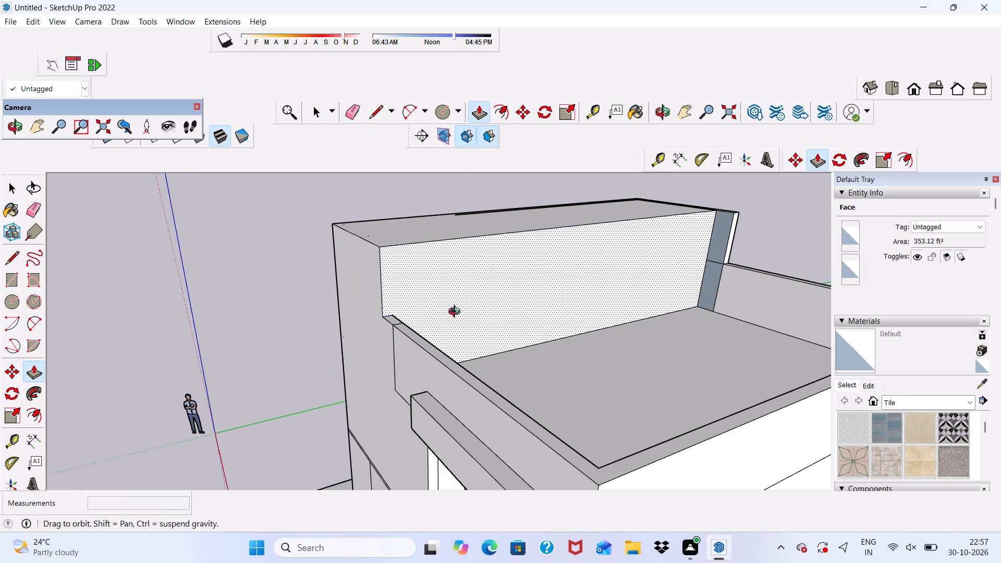
middle_drag(457, 313, 602, 316)
scroll(547, 327, up, 3)
middle_drag(527, 310, 560, 301)
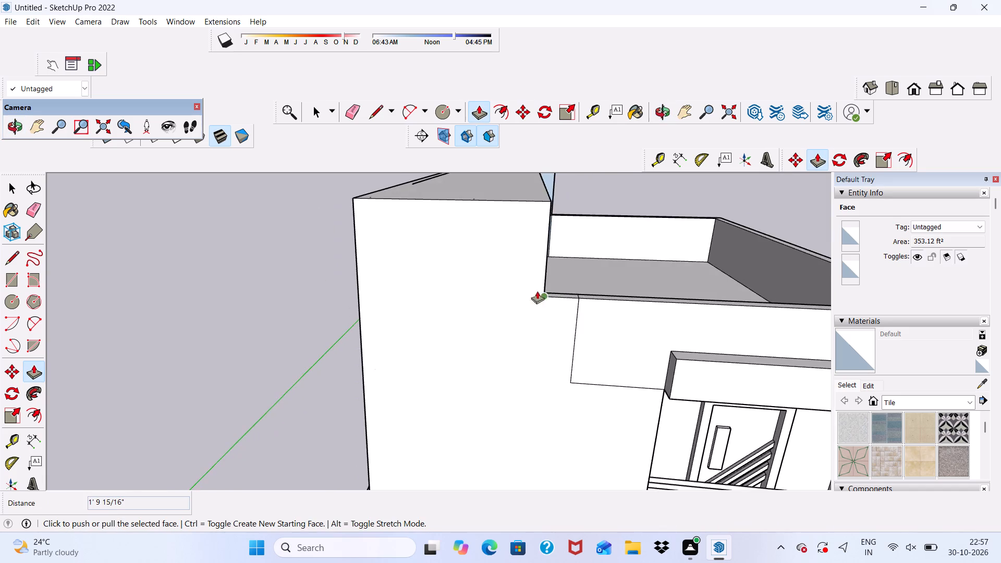
scroll(523, 293, down, 5)
middle_drag(519, 351, 531, 271)
scroll(535, 279, up, 1)
scroll(535, 283, down, 4)
middle_drag(538, 322, 402, 427)
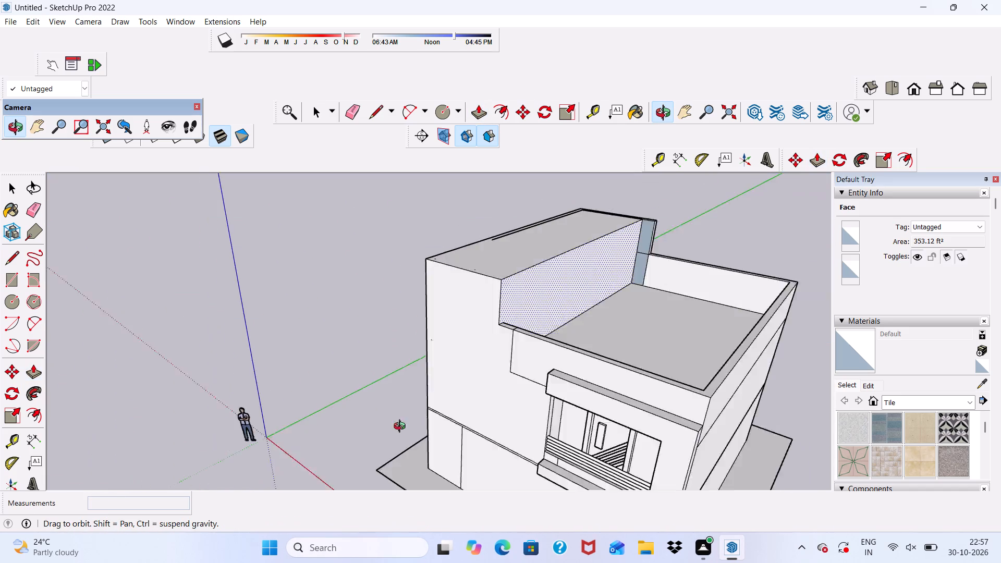
middle_drag(402, 427, 381, 453)
Push the narrow strip left at the rear end of the terrace-side wall back about 1' 11 1/16", flush with that wall.
scroll(694, 244, up, 10)
key(space)
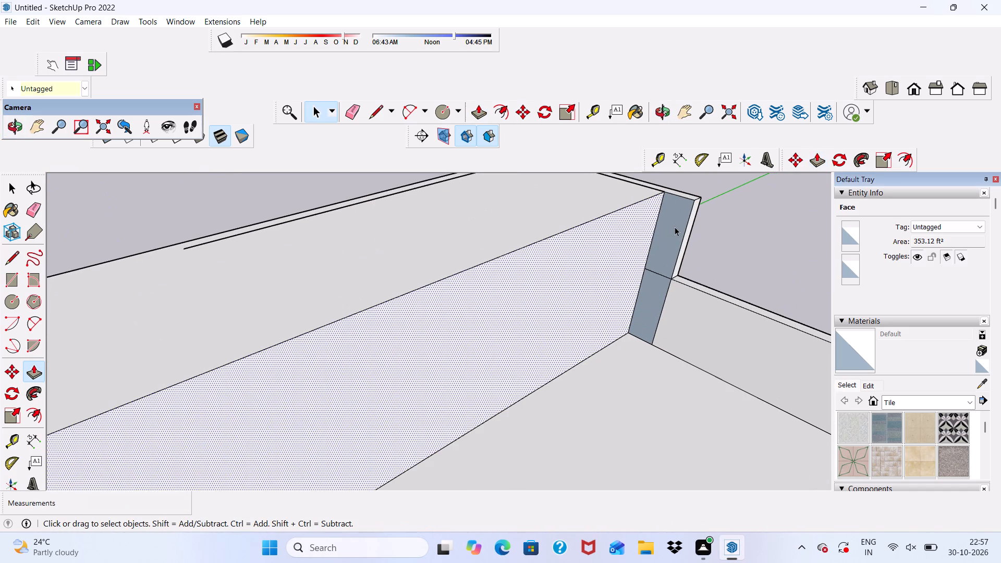
click(675, 227)
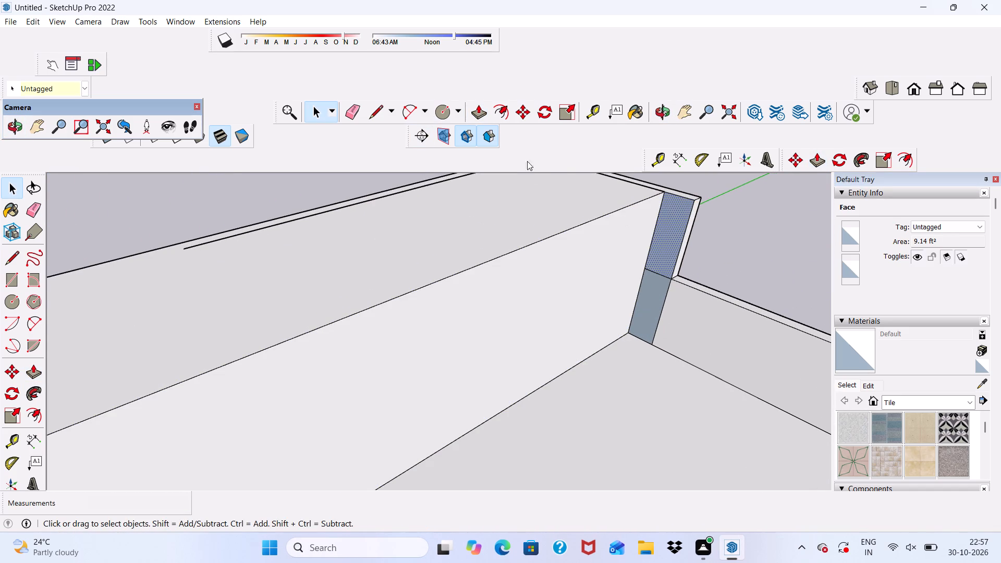
scroll(657, 239, down, 4)
middle_drag(695, 275, 578, 259)
scroll(733, 273, up, 5)
scroll(671, 308, up, 1)
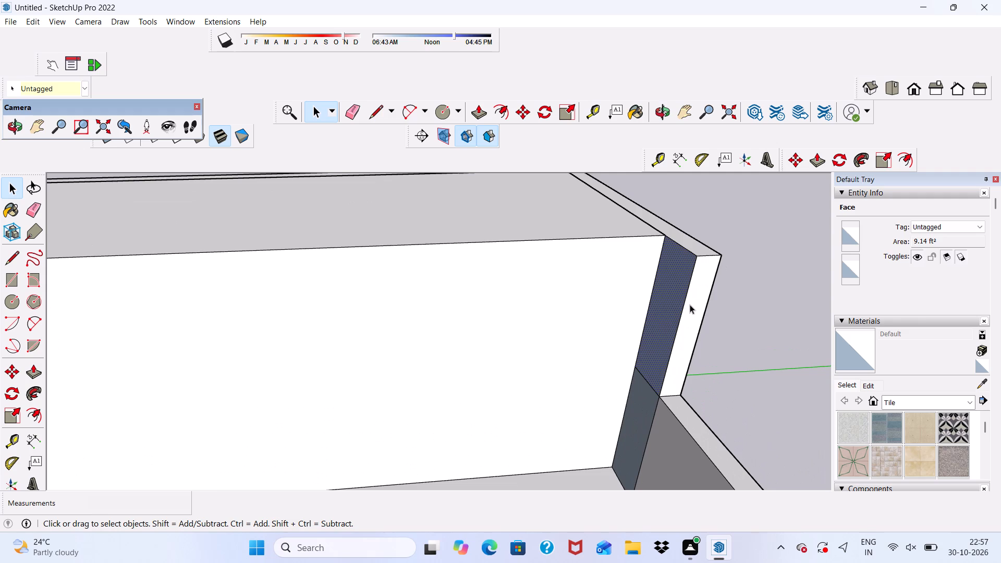
click(694, 304)
click(480, 118)
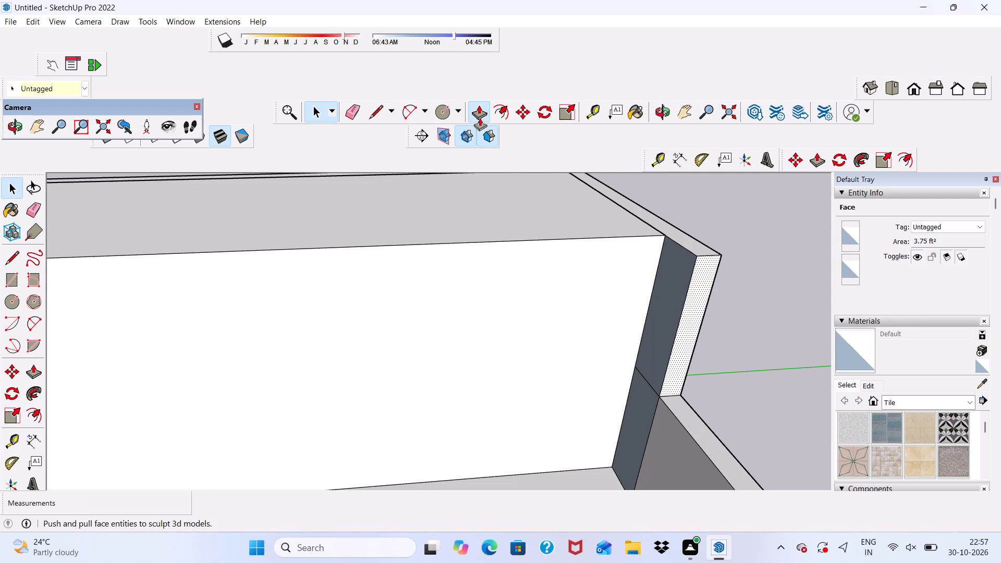
click(688, 329)
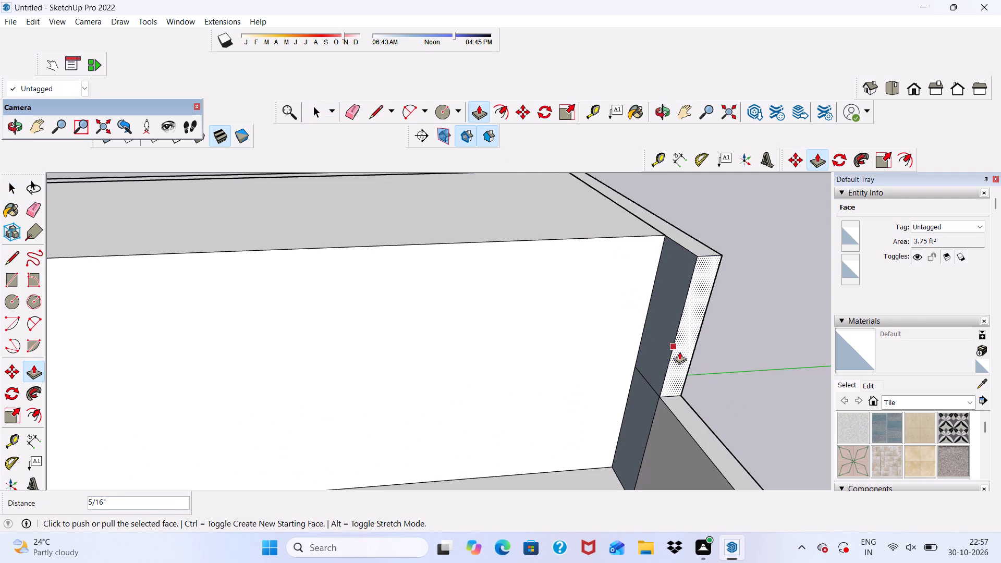
click(679, 350)
drag(678, 344, 650, 288)
scroll(627, 278, down, 11)
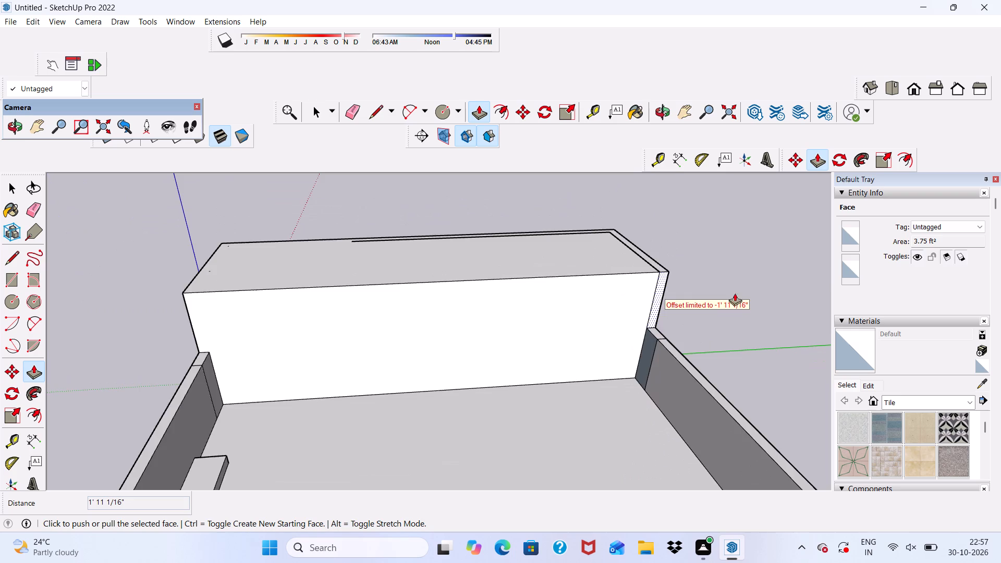
scroll(735, 293, down, 4)
middle_drag(476, 354, 745, 289)
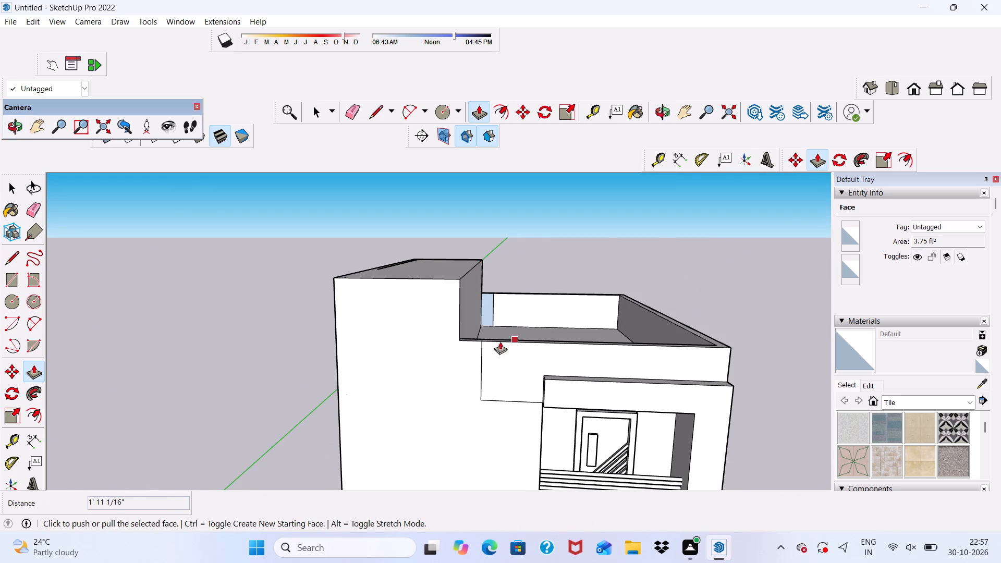
key(space)
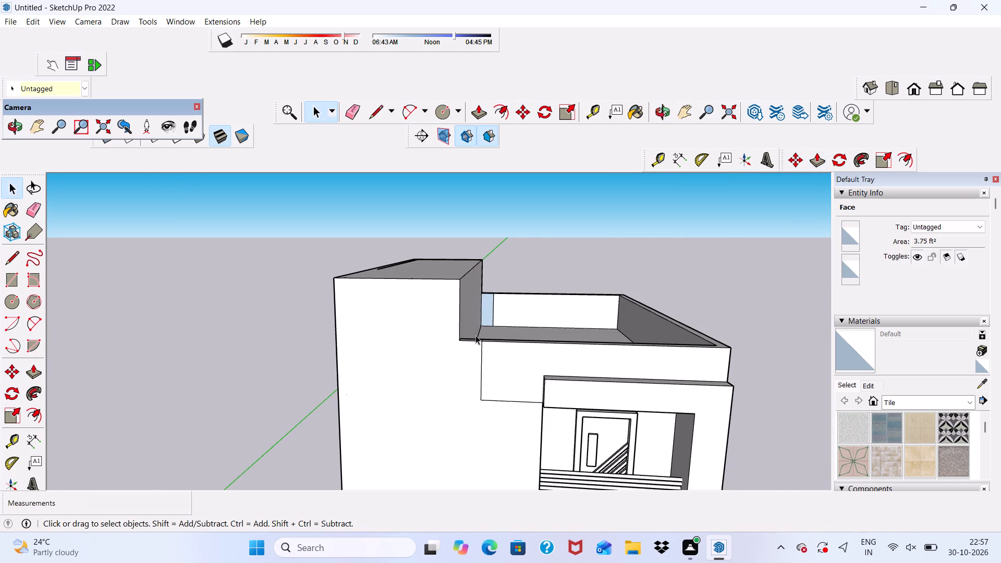
Examine the front facade, ground-floor wall and outer side wall from several angles.
scroll(475, 335, down, 4)
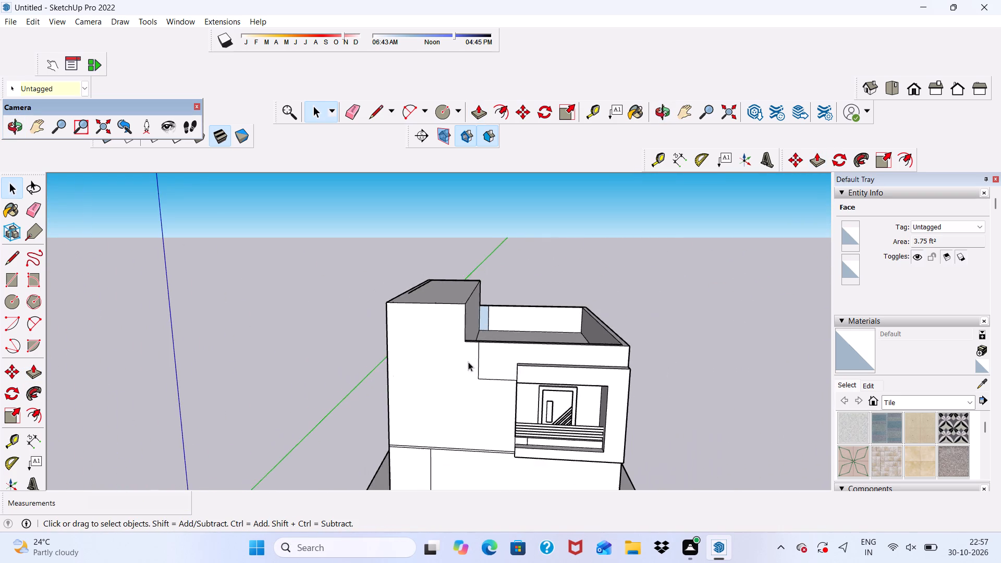
middle_drag(469, 361, 499, 303)
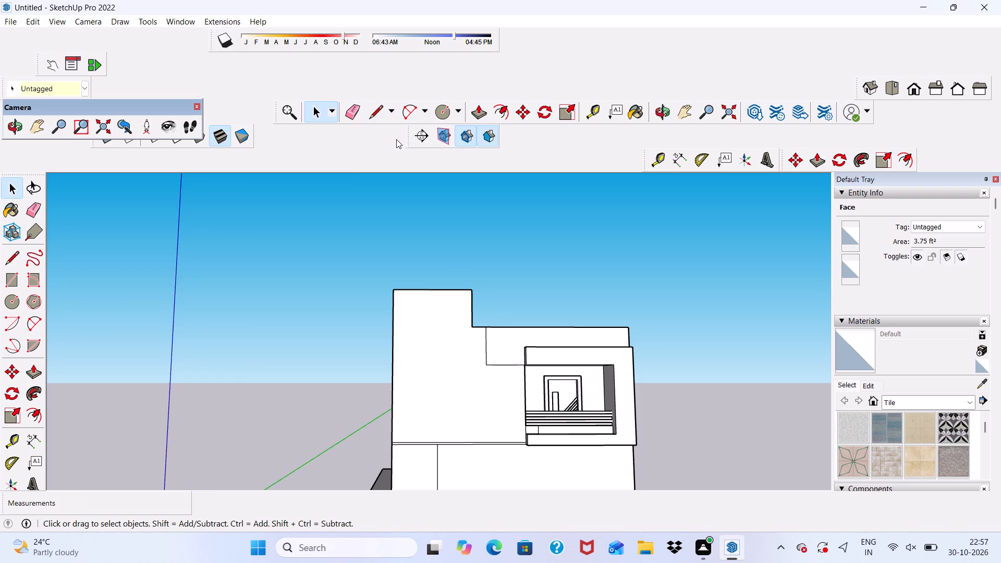
scroll(516, 150, down, 3)
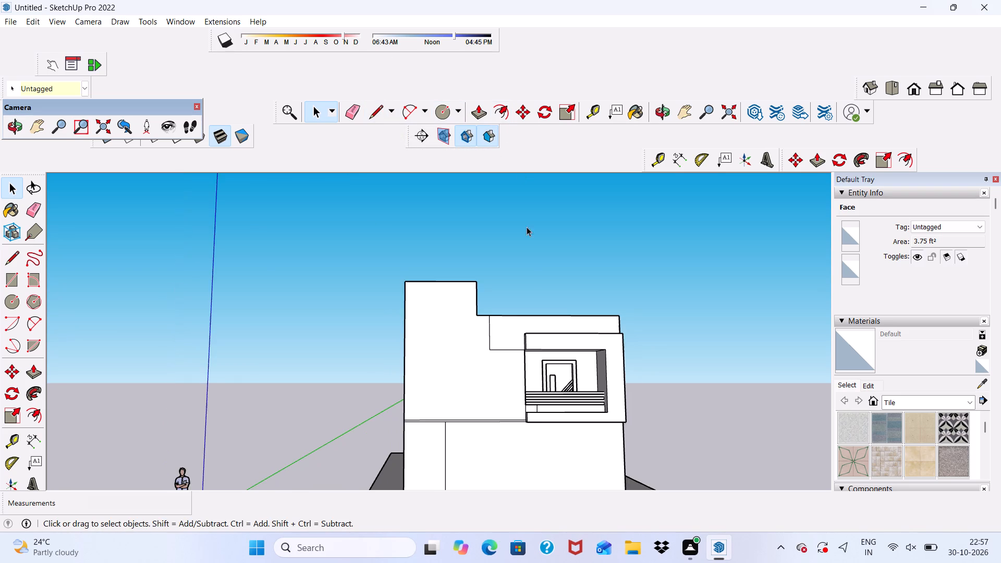
middle_drag(519, 302, 565, 294)
scroll(564, 295, up, 1)
scroll(536, 270, down, 5)
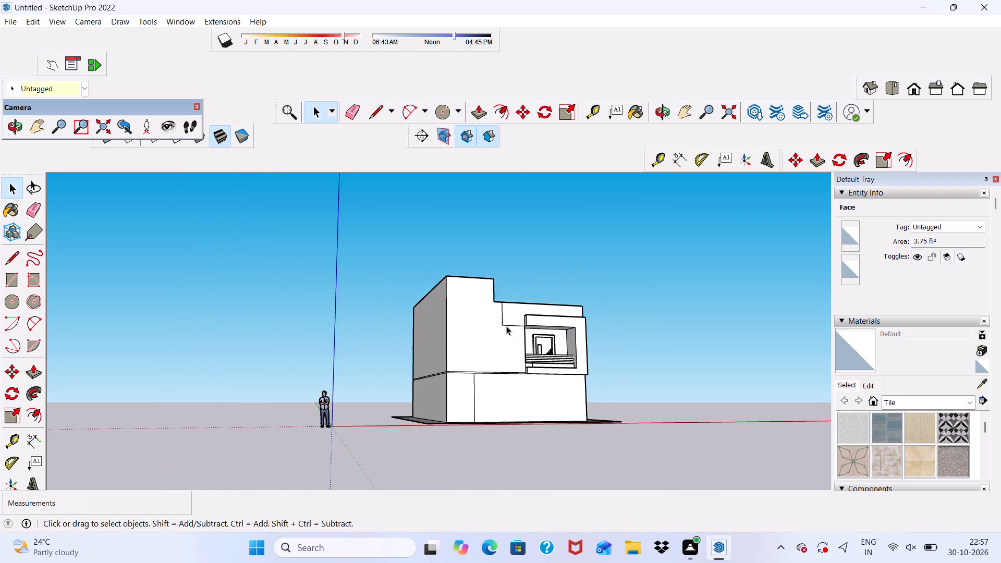
middle_drag(506, 326, 472, 341)
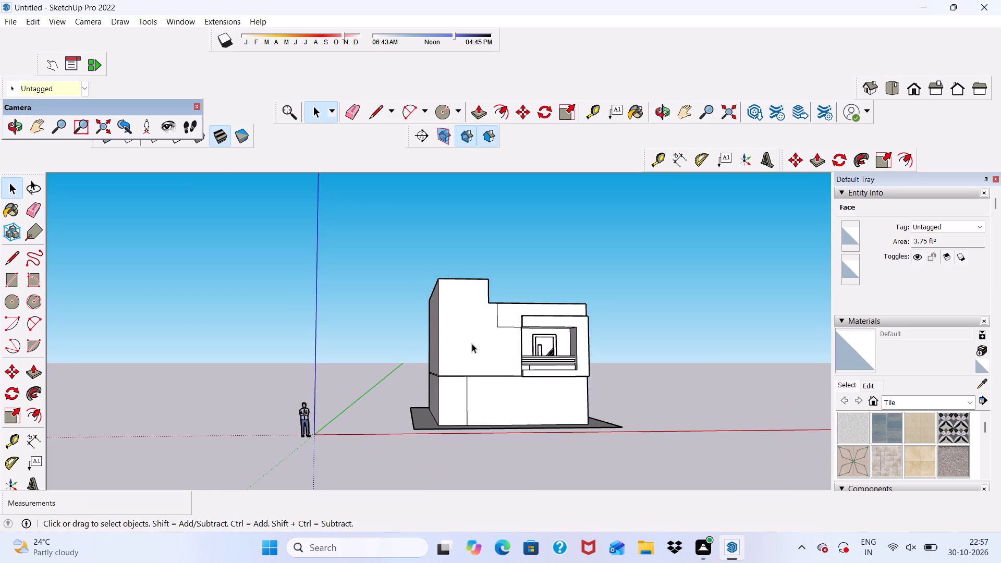
scroll(468, 483, up, 5)
scroll(540, 336, up, 5)
middle_drag(535, 338, 535, 353)
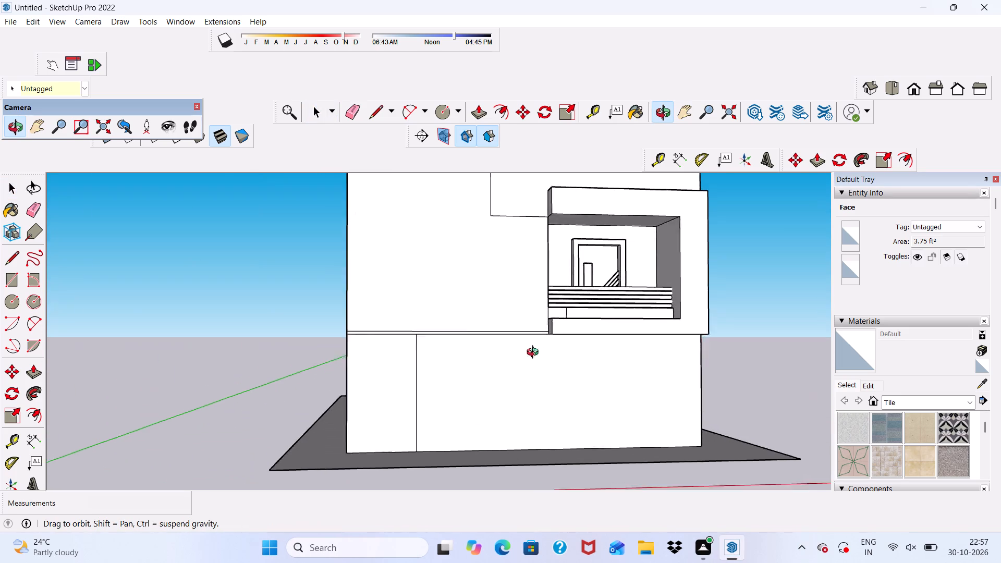
middle_drag(535, 353, 577, 426)
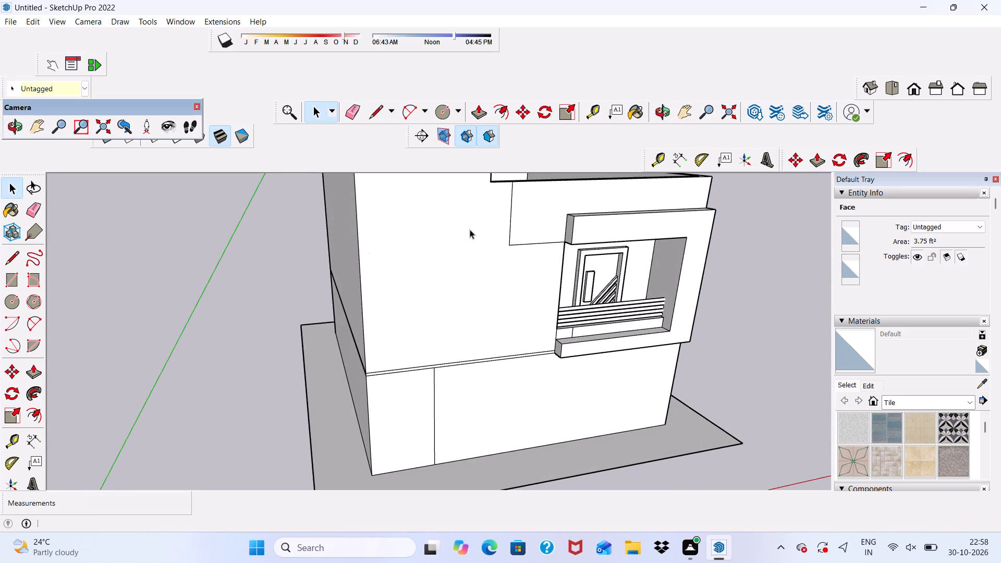
drag(502, 302, 505, 322)
scroll(514, 310, down, 5)
click(534, 369)
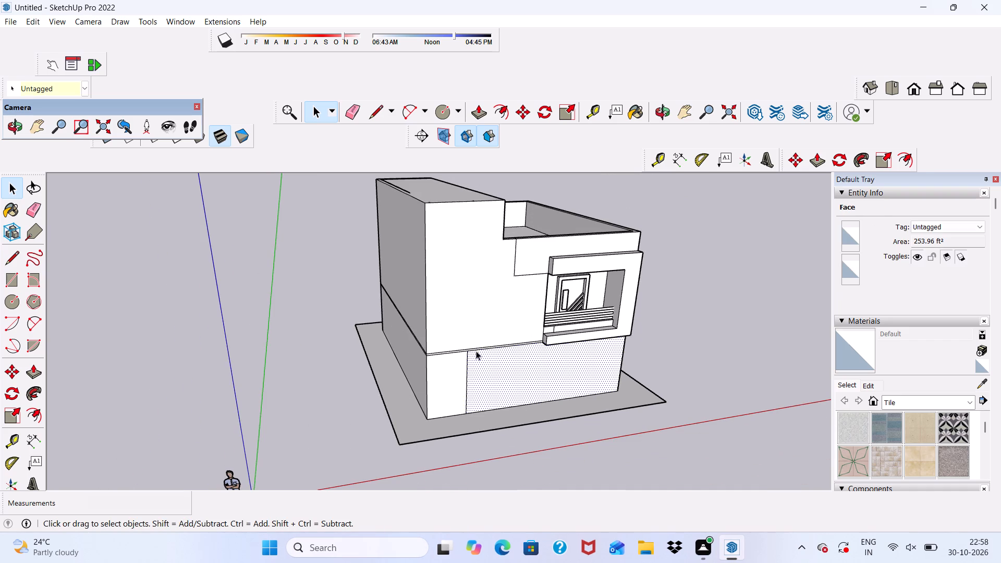
scroll(412, 320, down, 2)
middle_drag(408, 285, 550, 284)
scroll(341, 203, up, 5)
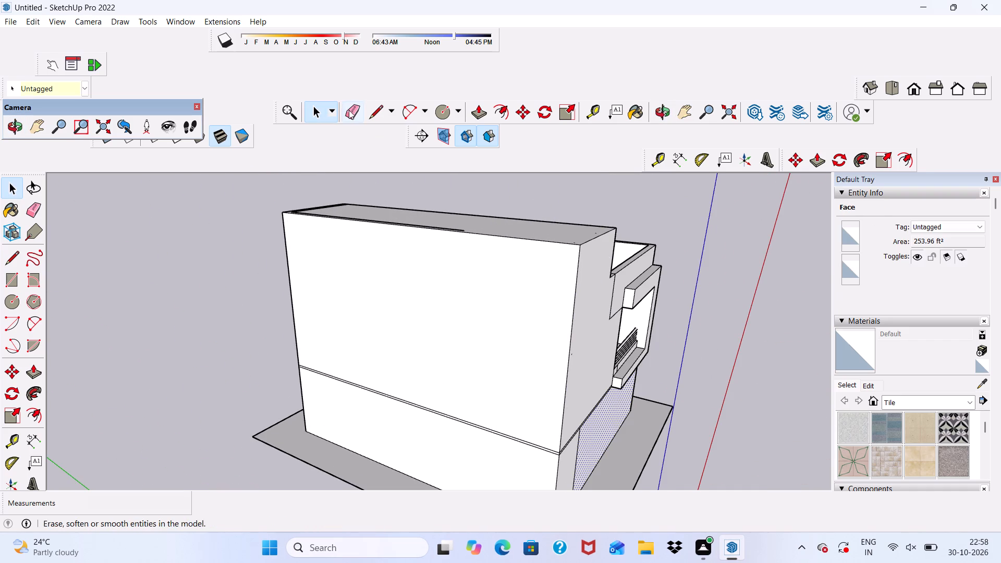
Erase the short stray line beside the rear edge on the tall block's roof.
click(349, 110)
middle_drag(418, 229, 437, 319)
scroll(432, 312, up, 6)
click(440, 299)
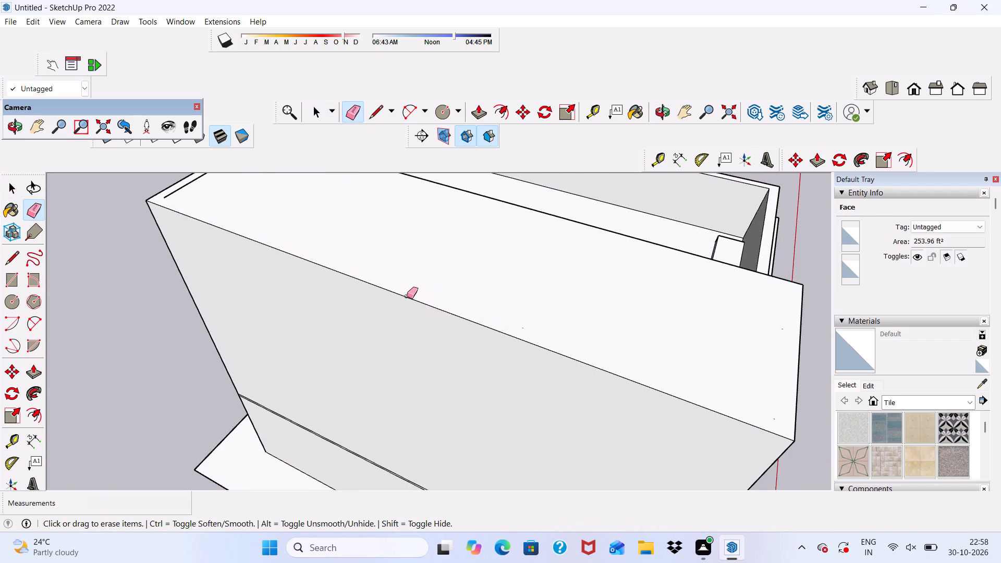
scroll(389, 292, down, 4)
scroll(198, 183, up, 5)
click(253, 212)
scroll(258, 212, down, 11)
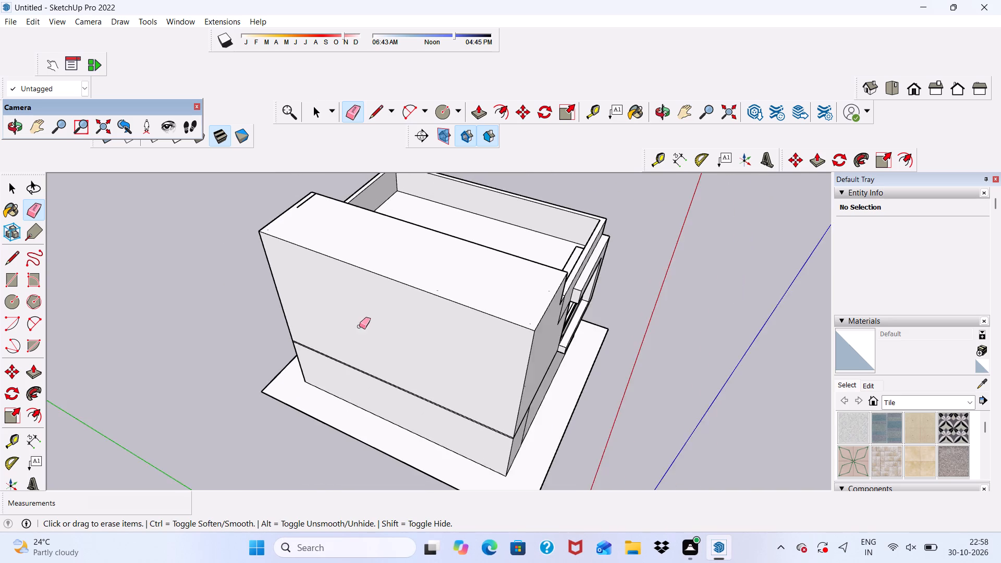
scroll(327, 190, up, 9)
click(297, 224)
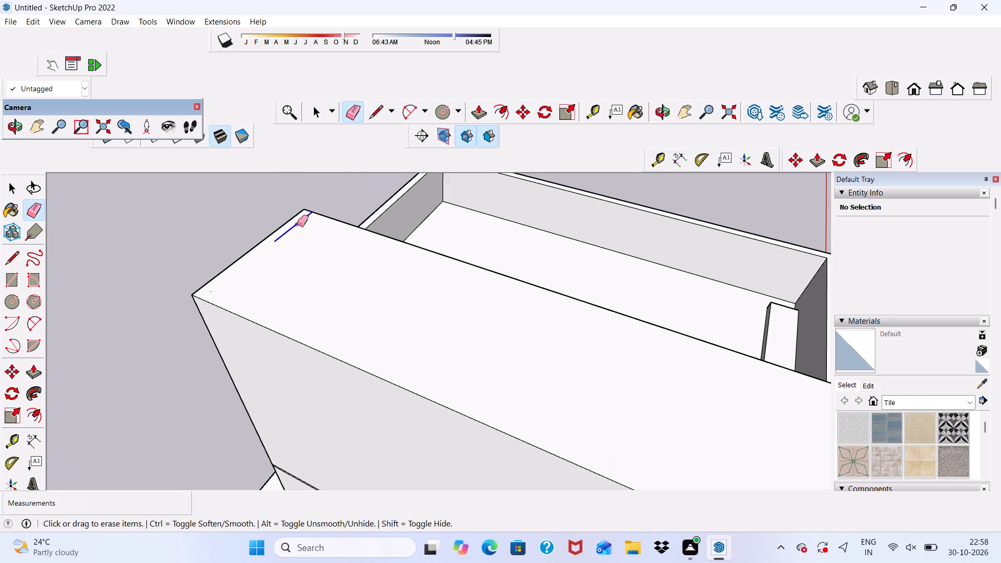
Erase the horizontal storey line across the tall block's outer side wall, including the short remnants at both vertical edges.
scroll(278, 217, down, 10)
middle_drag(346, 327, 365, 229)
scroll(392, 354, up, 4)
drag(402, 361, 411, 410)
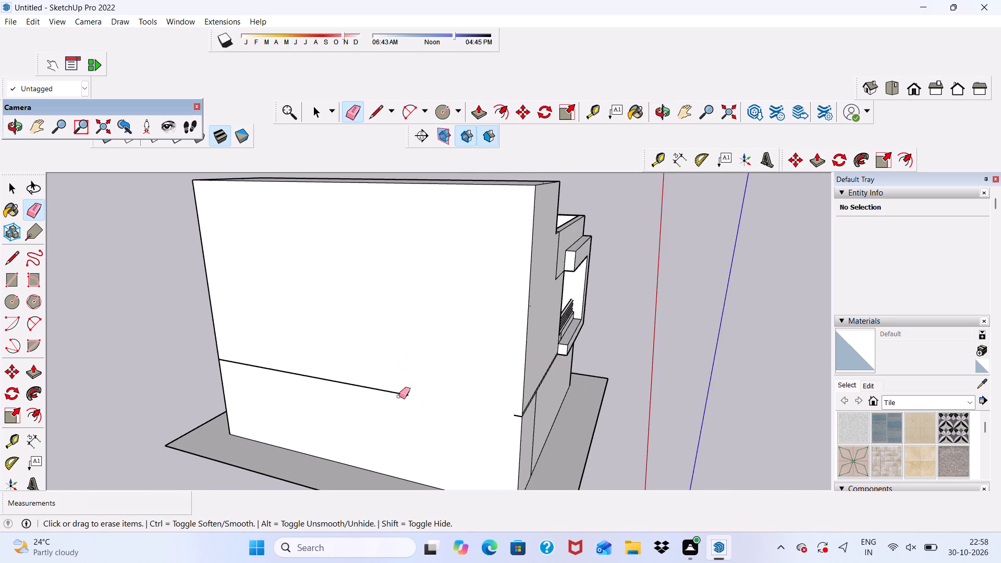
drag(391, 384, 388, 405)
drag(377, 382, 381, 405)
scroll(251, 364, up, 12)
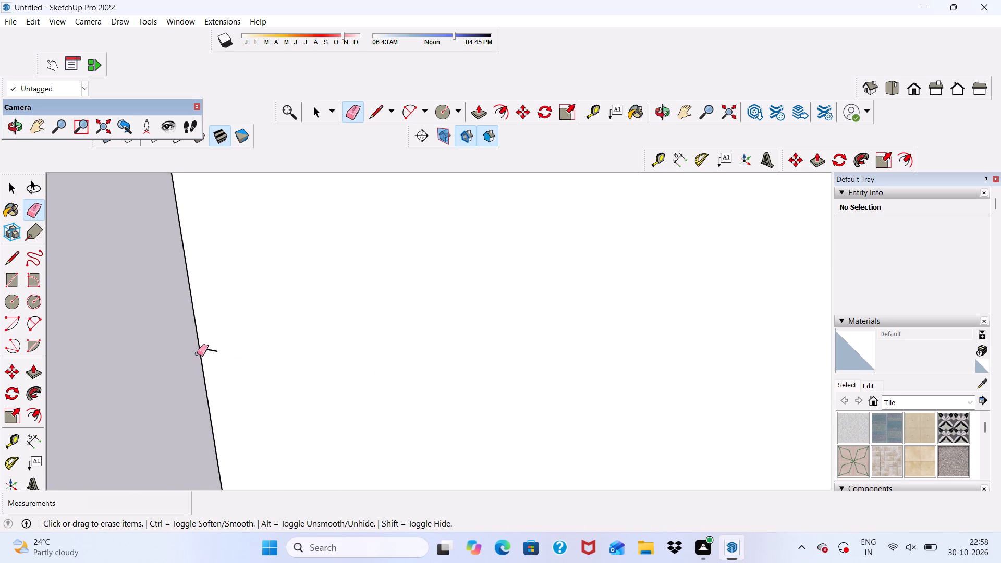
scroll(197, 353, up, 1)
click(202, 350)
scroll(208, 331, down, 16)
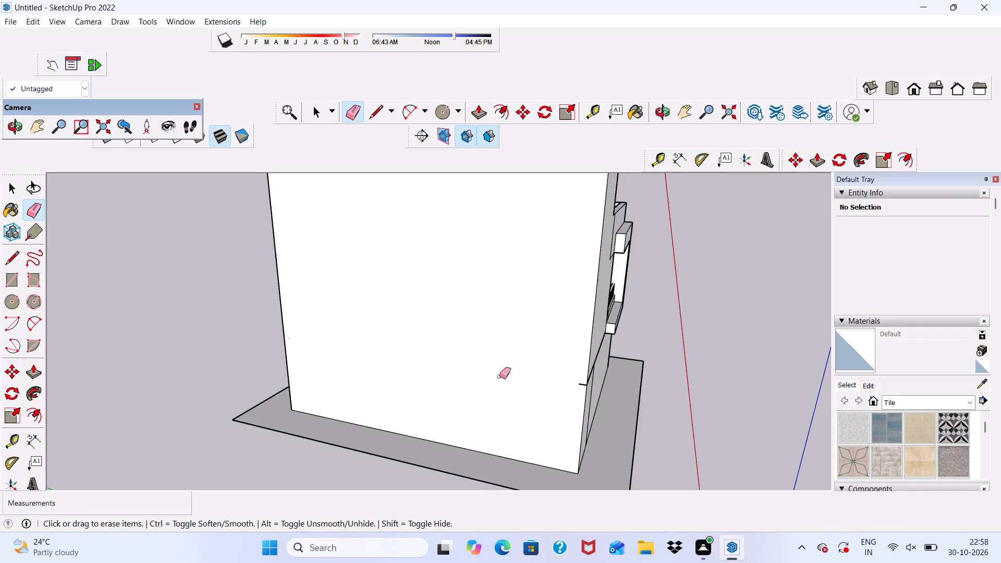
scroll(611, 428, up, 13)
drag(569, 353, 580, 382)
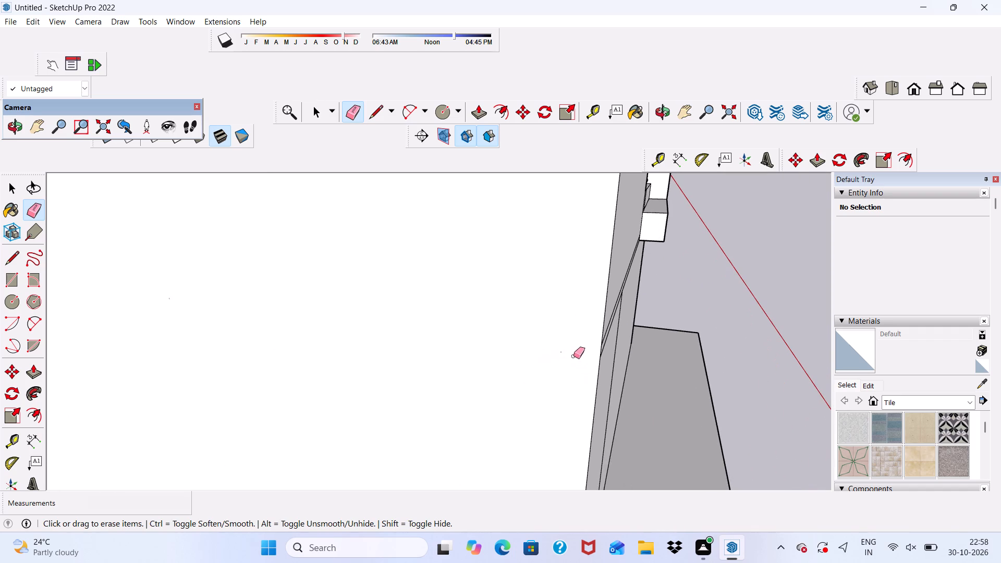
Push the tall block's outer side wall face inward 9".
scroll(500, 373, down, 1)
key(space)
click(452, 353)
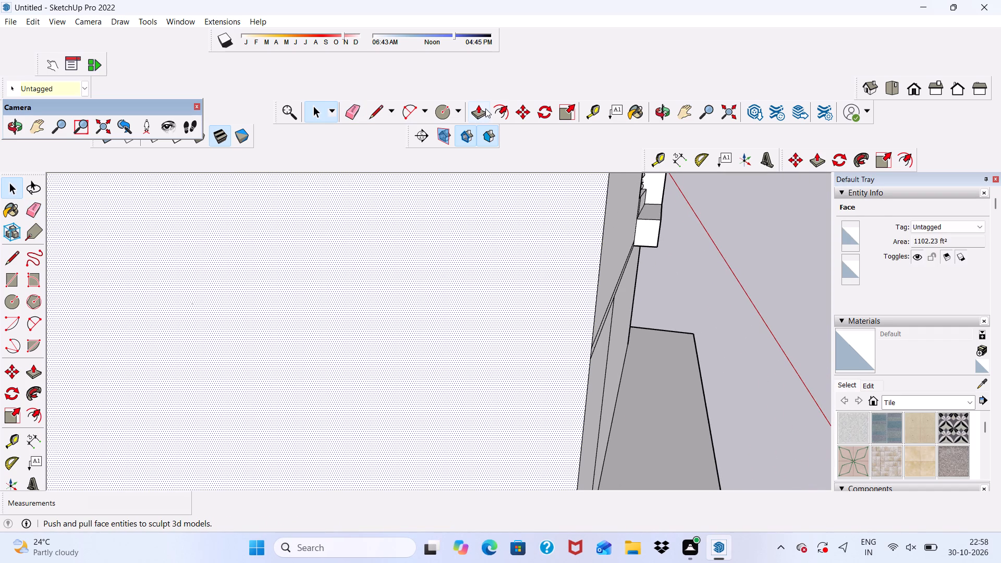
click(480, 107)
scroll(483, 191, down, 9)
middle_drag(522, 332, 452, 324)
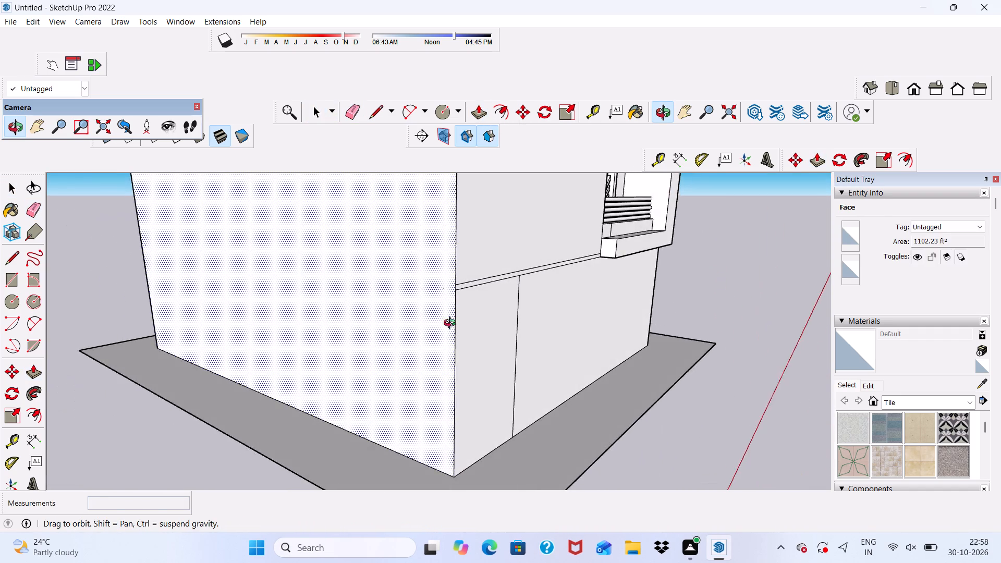
middle_drag(452, 324, 446, 325)
scroll(414, 333, up, 3)
drag(372, 329, 380, 326)
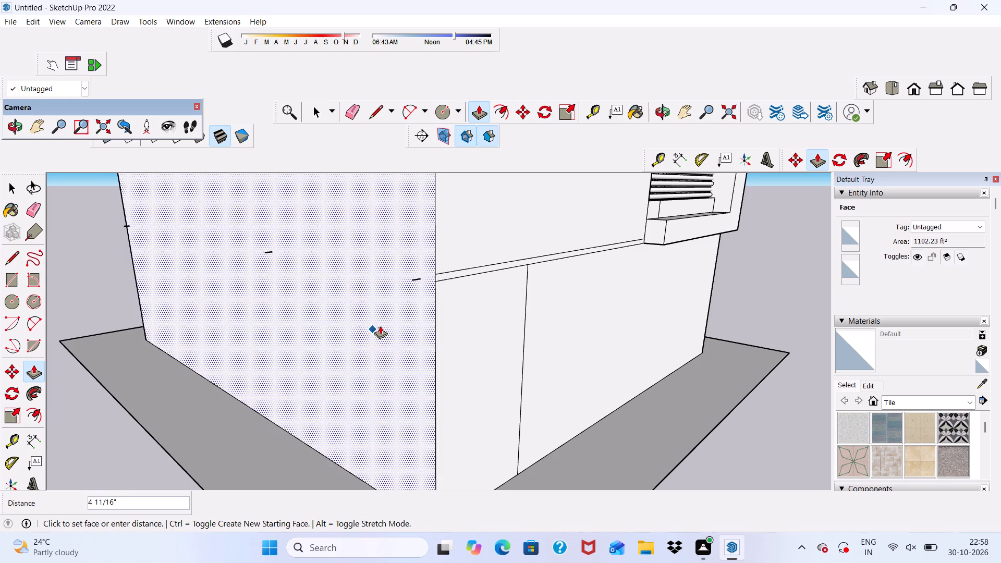
drag(380, 326, 385, 324)
scroll(363, 313, down, 4)
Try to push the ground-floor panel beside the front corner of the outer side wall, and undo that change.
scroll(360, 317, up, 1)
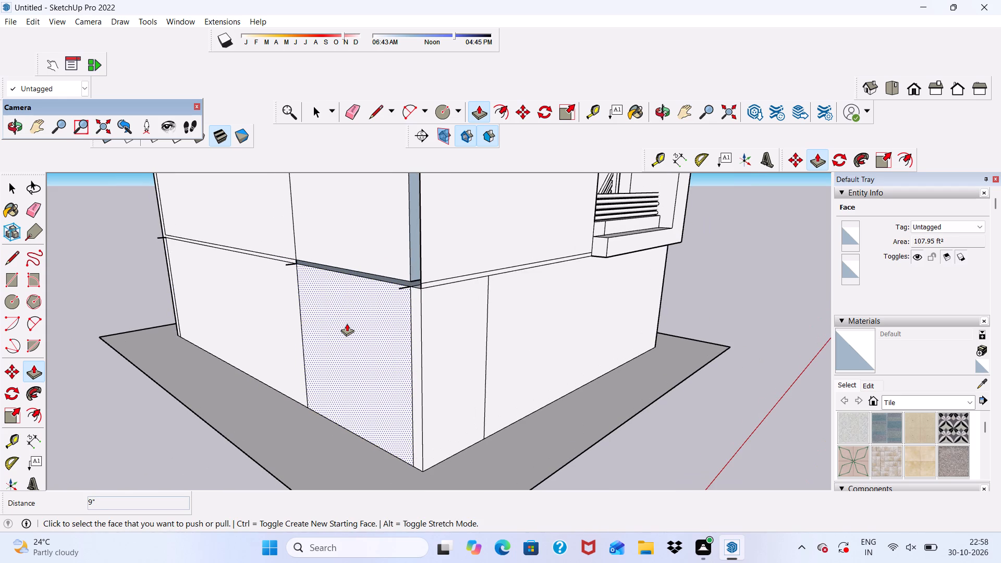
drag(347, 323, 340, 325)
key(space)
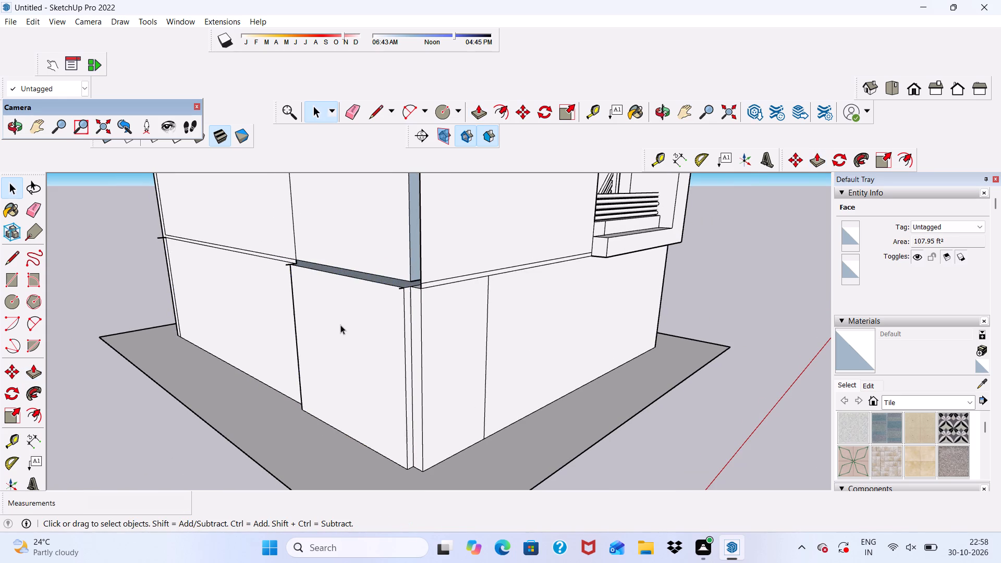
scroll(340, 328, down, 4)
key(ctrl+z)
Pull the dark face inside the upper-storey front corner gap about 9 1/8", up to the outer side wall's edge.
middle_drag(281, 341, 365, 326)
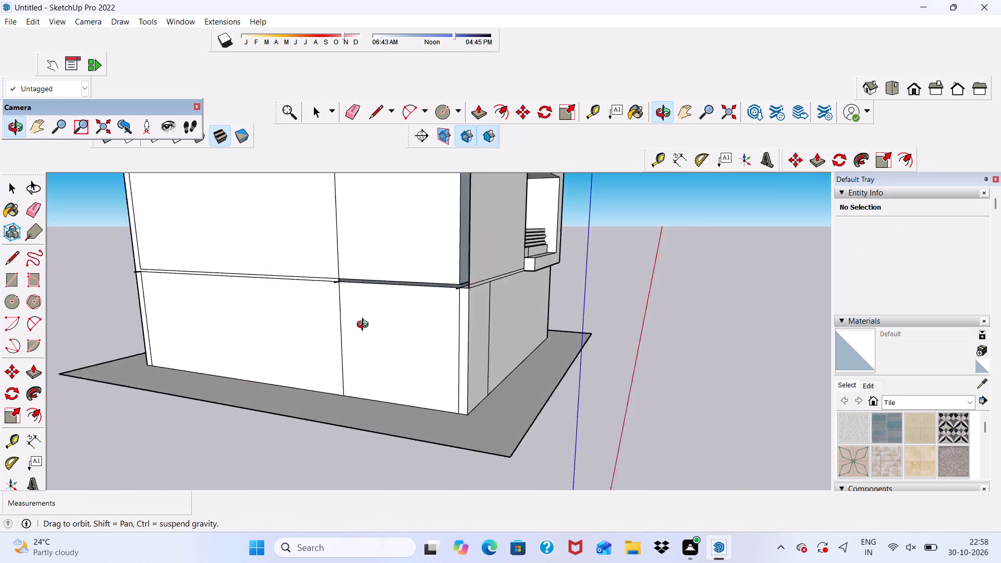
middle_drag(365, 326, 394, 338)
scroll(409, 339, up, 4)
scroll(362, 274, up, 5)
middle_drag(360, 266, 294, 308)
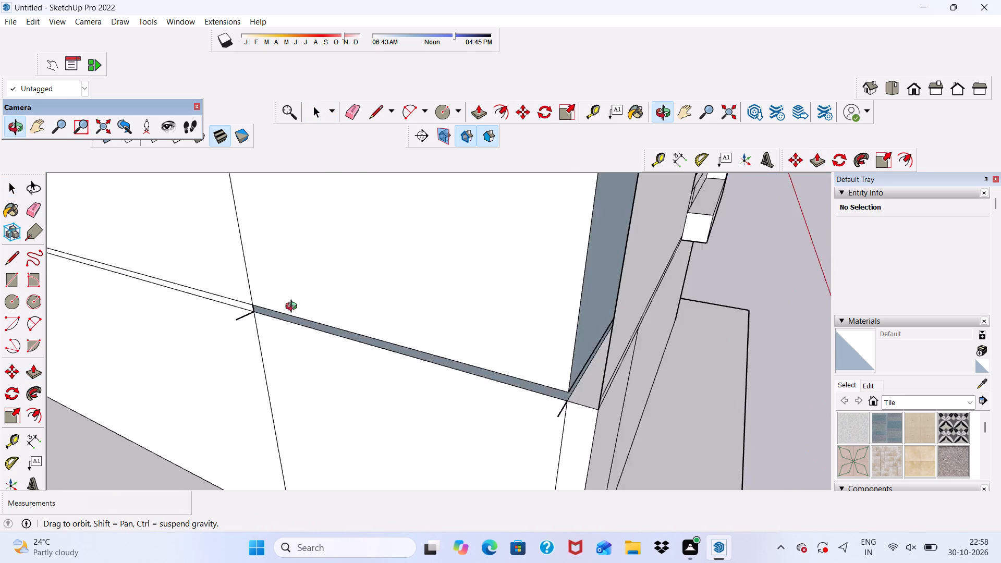
middle_drag(294, 308, 359, 292)
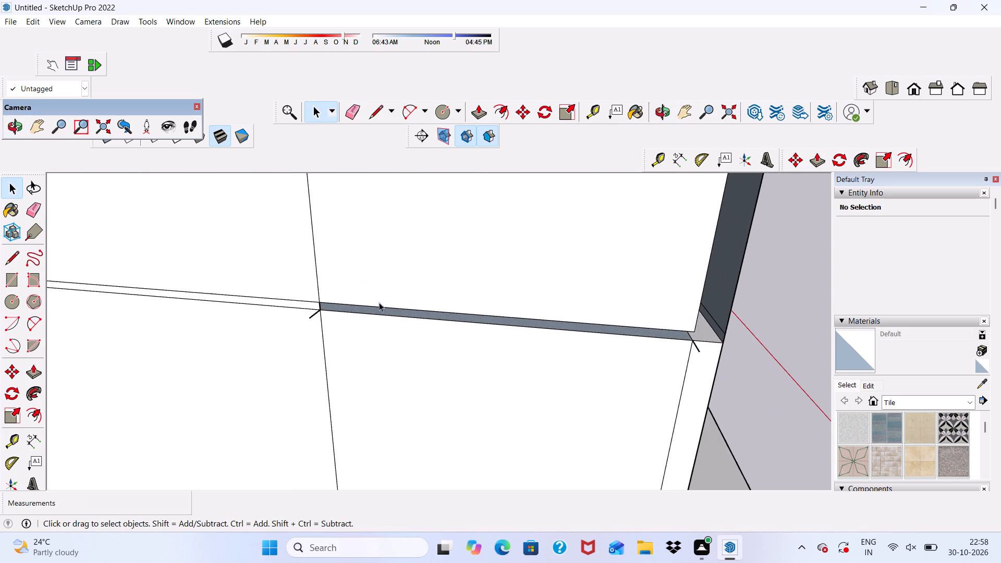
scroll(381, 296, down, 4)
middle_drag(436, 337, 447, 364)
scroll(547, 337, up, 4)
scroll(677, 302, up, 4)
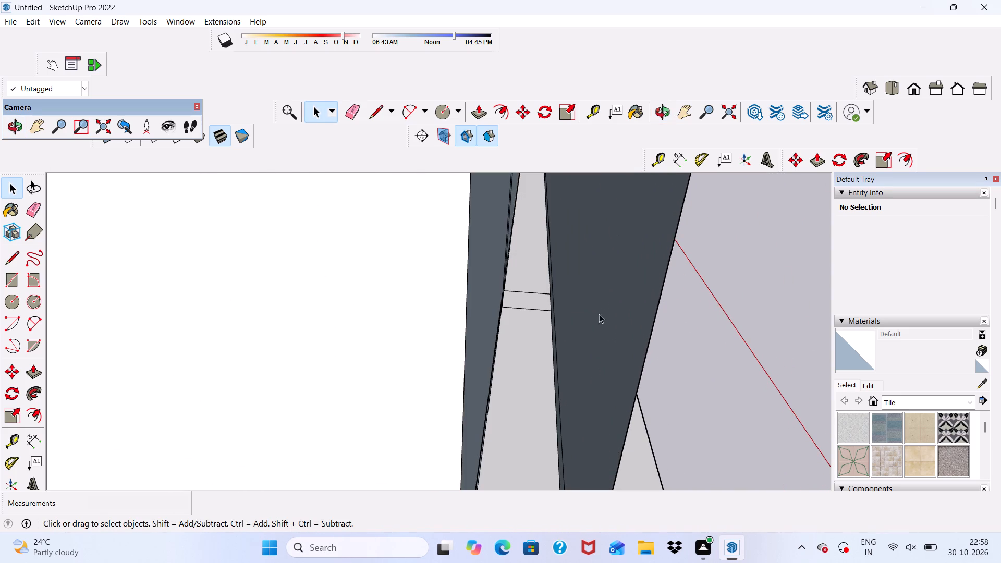
click(605, 314)
click(471, 110)
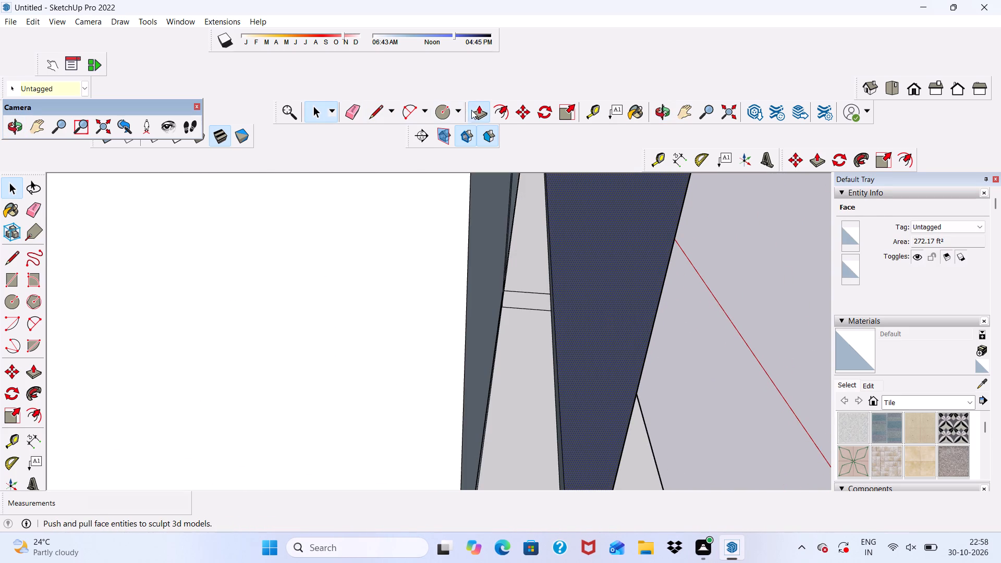
click(601, 318)
drag(593, 332, 467, 326)
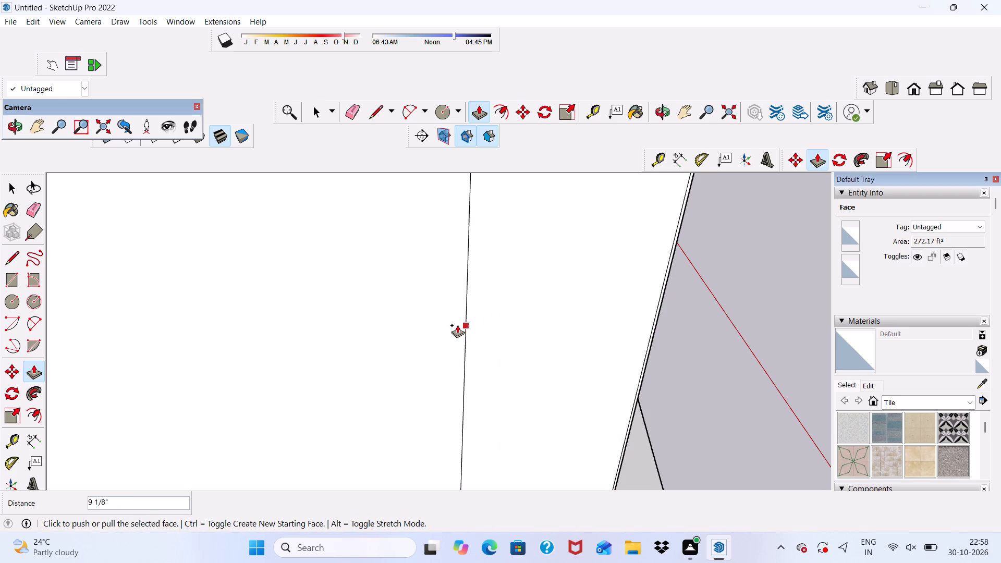
click(442, 318)
scroll(432, 290, down, 16)
key(space)
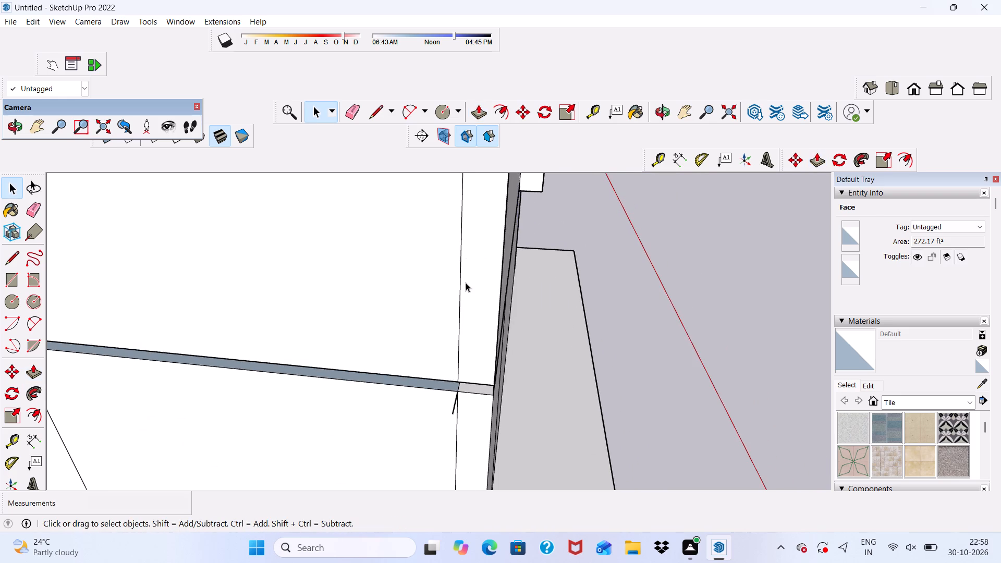
Erase the short stray line at the corner end of the horizontal gap between the storeys.
scroll(455, 293, down, 5)
middle_drag(447, 333, 359, 317)
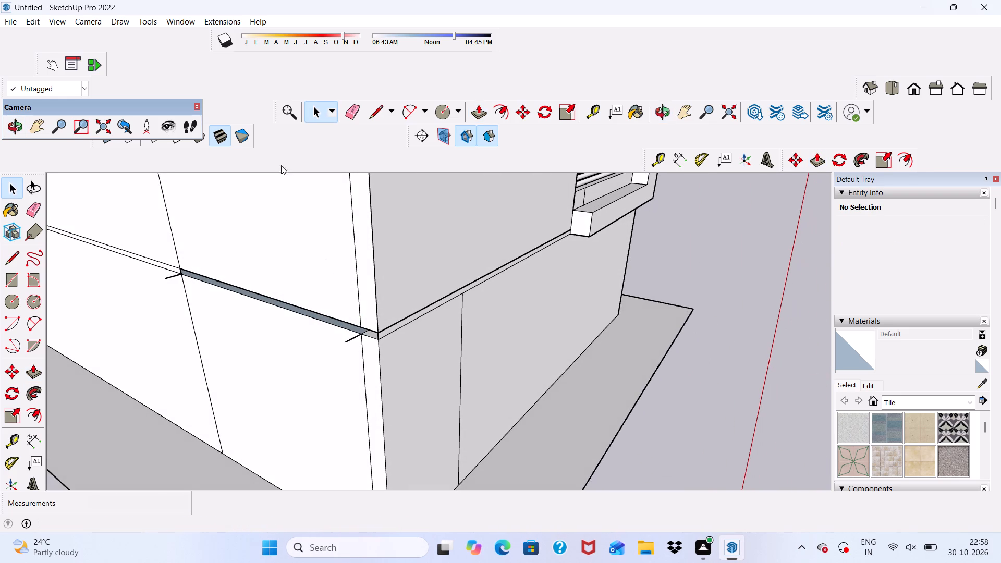
click(358, 110)
scroll(335, 273, up, 8)
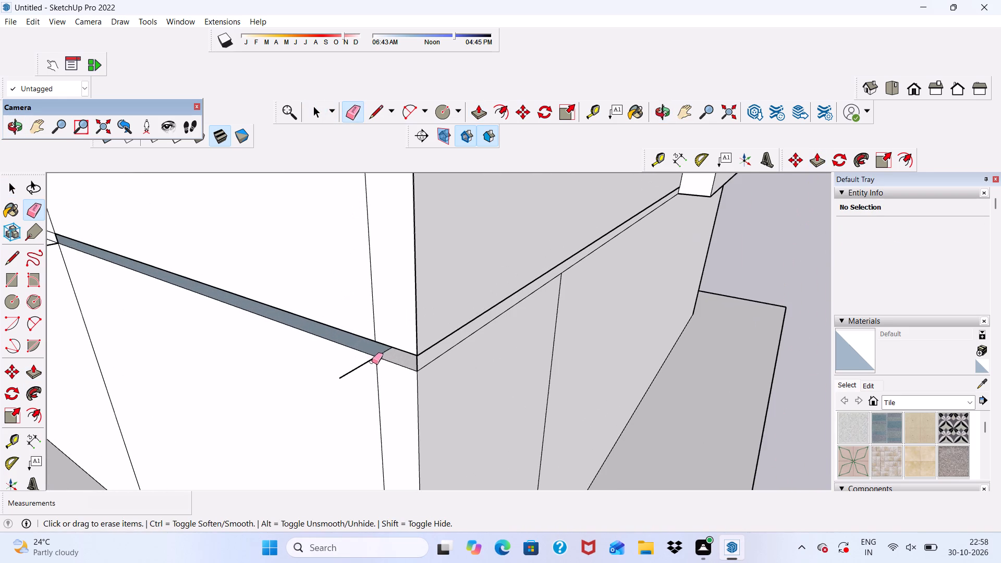
drag(369, 361, 373, 368)
scroll(367, 363, down, 1)
Pull the upper storey's underside face down to the ground-floor wall, closing the horizontal gap along the outer side wall.
middle_drag(366, 372, 482, 335)
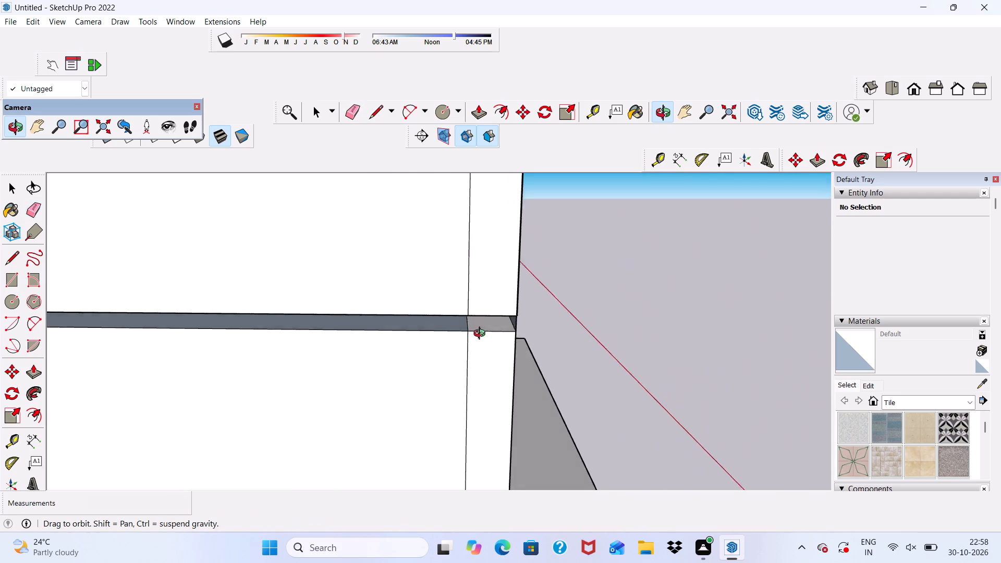
middle_drag(482, 335, 504, 297)
scroll(504, 297, up, 3)
key(space)
scroll(394, 288, up, 5)
click(396, 258)
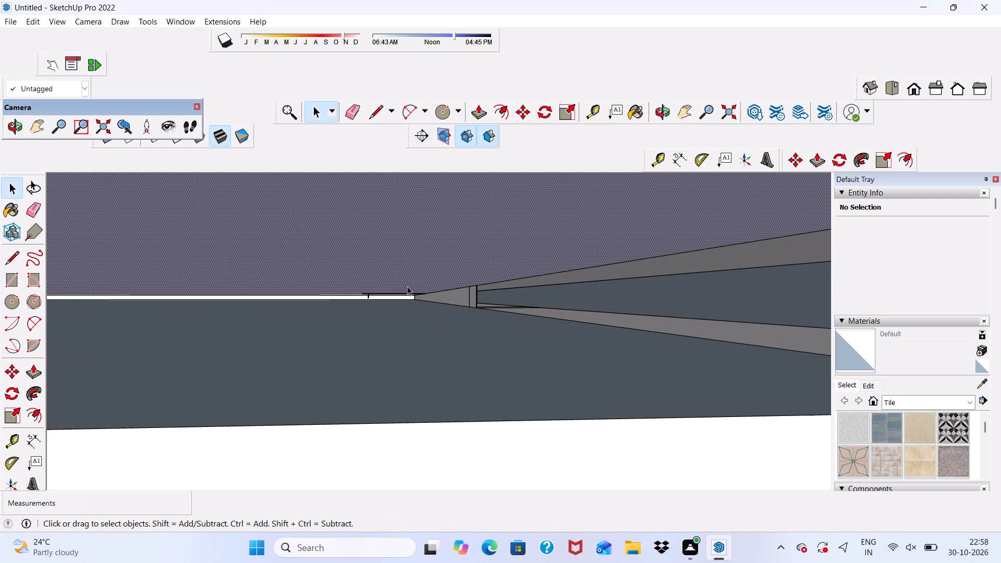
click(474, 114)
click(416, 240)
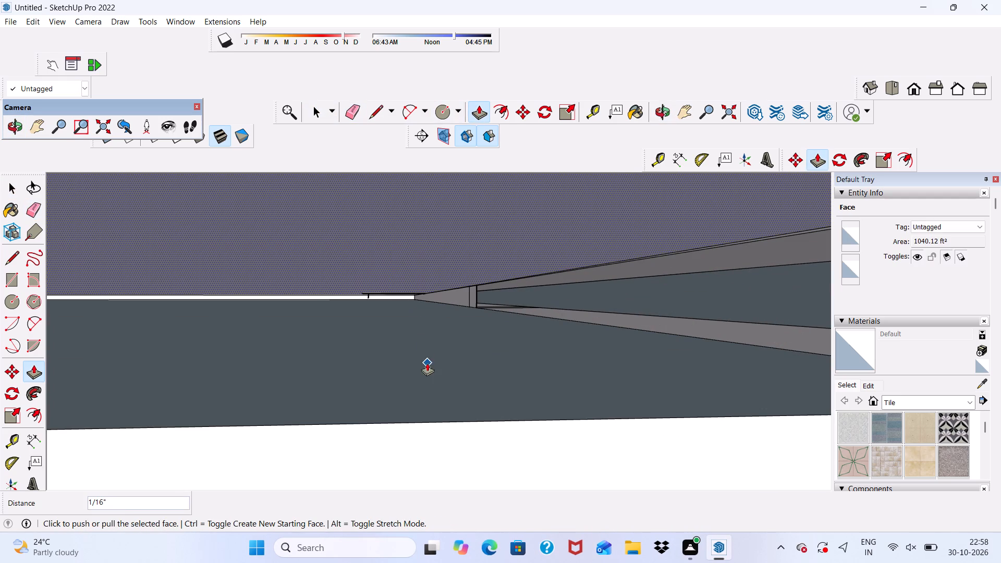
click(407, 250)
scroll(407, 309, down, 8)
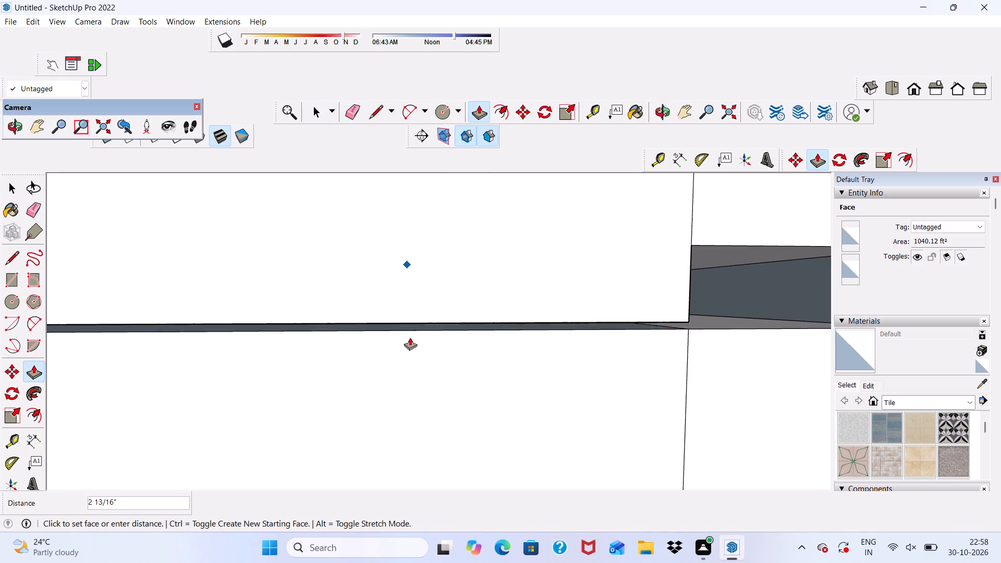
click(425, 359)
scroll(345, 310, down, 5)
Pull the small end face inside the remaining corner opening 9" to the building's front corner.
middle_drag(621, 301, 494, 314)
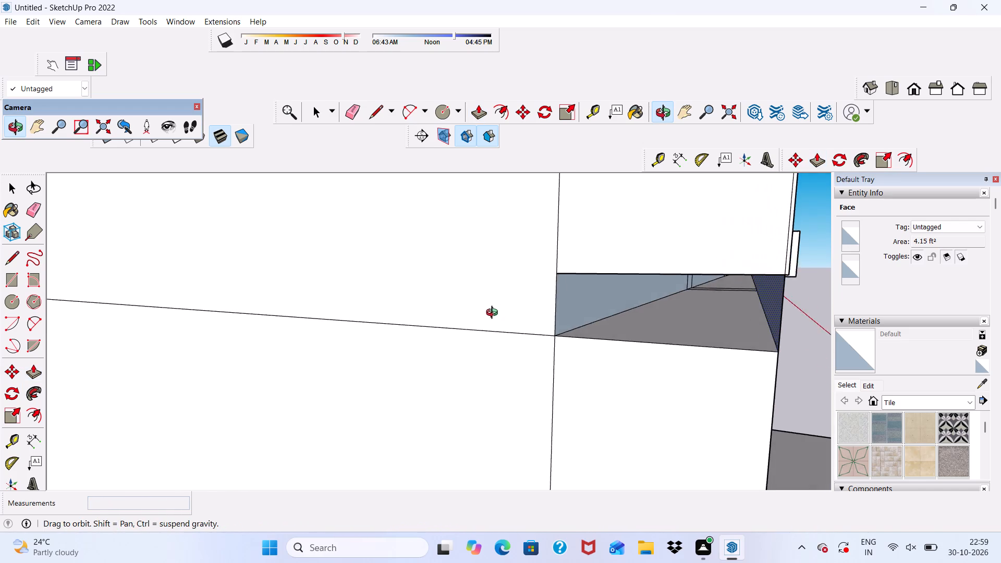
middle_drag(494, 314, 490, 314)
scroll(594, 317, up, 2)
click(568, 297)
scroll(680, 303, down, 4)
scroll(688, 304, up, 1)
scroll(640, 285, down, 3)
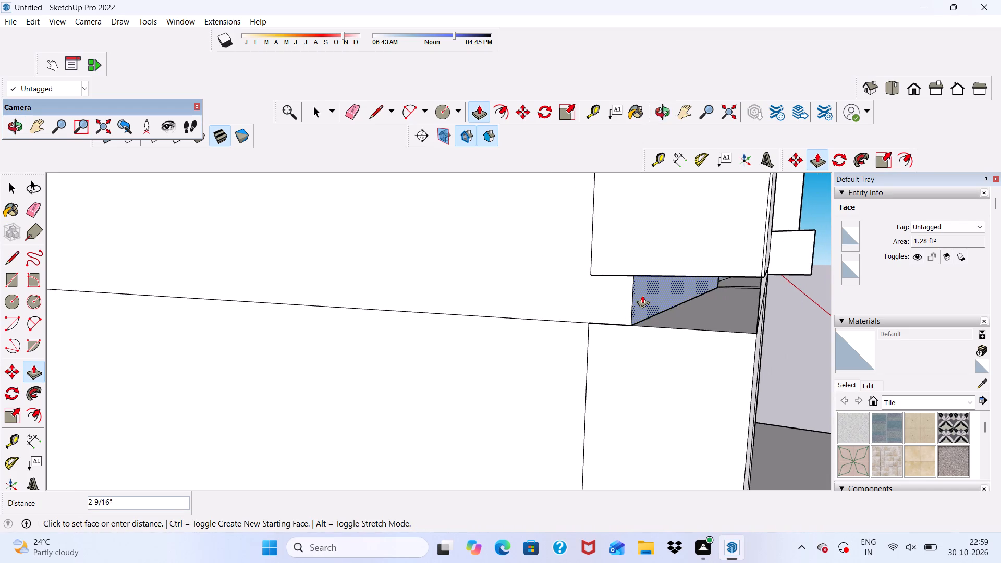
scroll(642, 295, down, 5)
scroll(699, 345, up, 4)
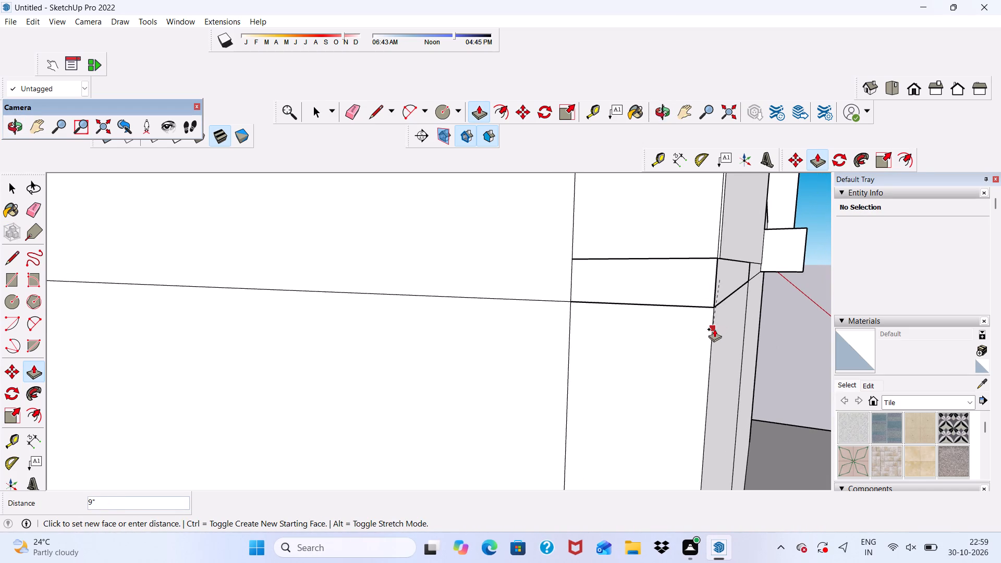
click(714, 329)
Pull the recessed strip between the storeys beside the corner out 9", flush with the wall below.
middle_drag(720, 296, 564, 287)
click(552, 274)
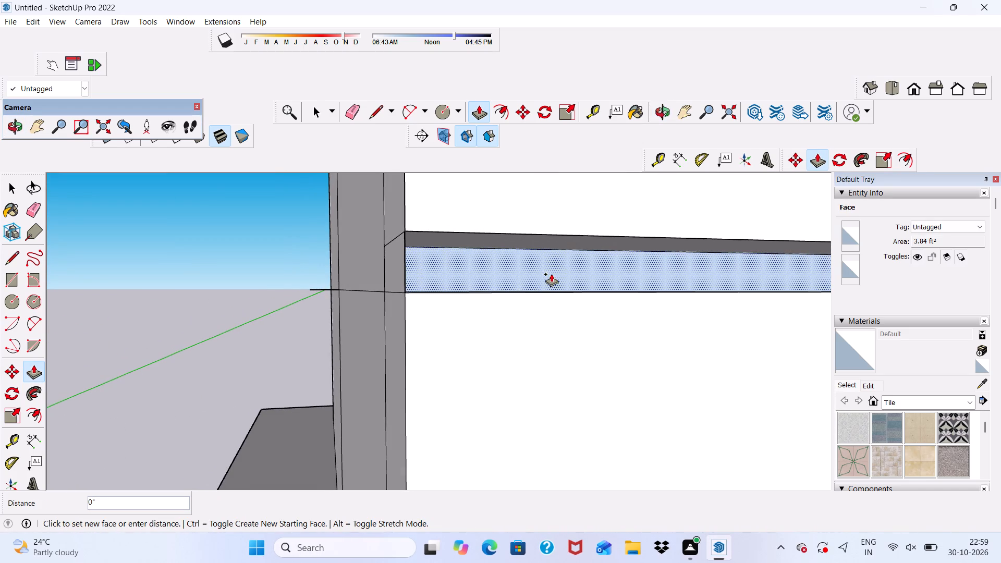
click(467, 329)
middle_drag(441, 287, 579, 344)
scroll(486, 322, up, 1)
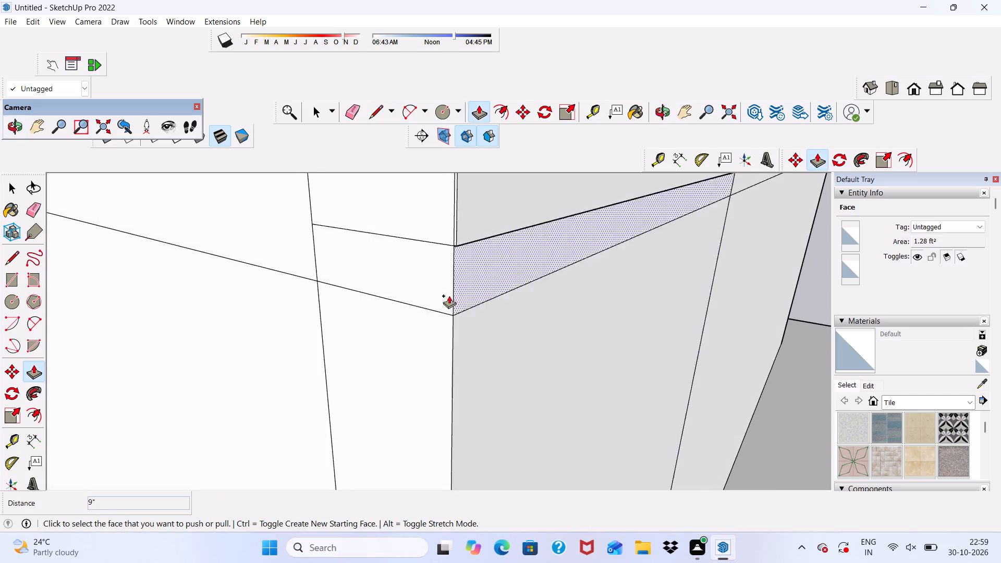
Erase the horizontal storey line, lower vertical panel line and short stray line on the outer side wall.
scroll(449, 295, down, 10)
drag(348, 104, 350, 112)
scroll(386, 203, down, 9)
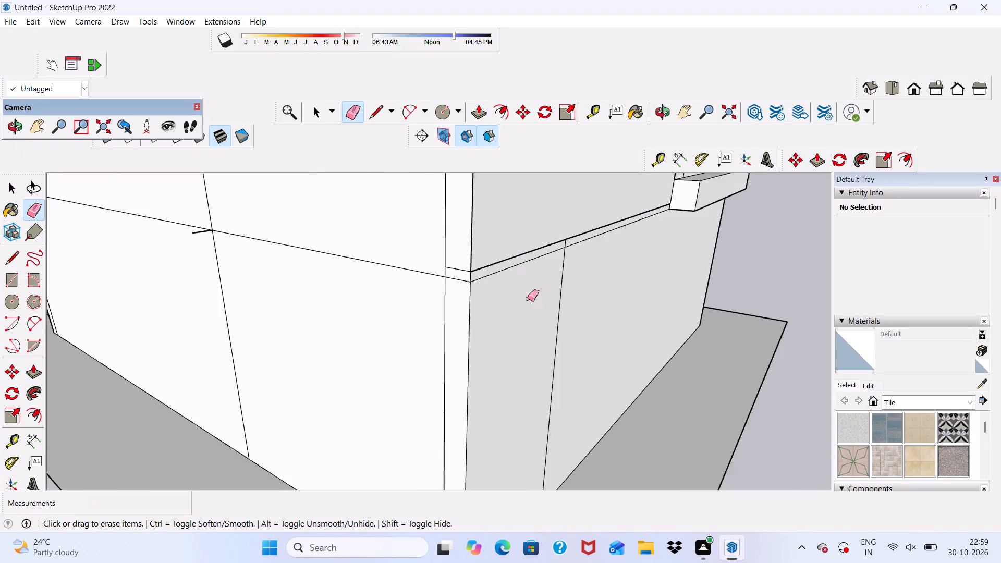
scroll(528, 299, down, 2)
scroll(459, 296, up, 6)
drag(204, 226, 206, 248)
drag(206, 227, 222, 244)
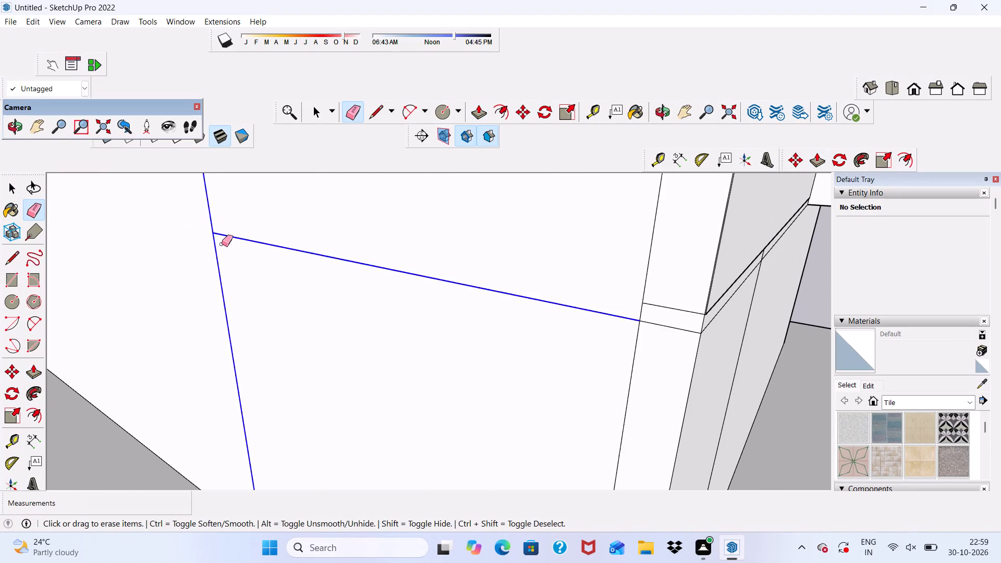
drag(222, 244, 223, 244)
Erase the short stray line and the vertical strip line along the outer side wall's rear edge.
scroll(267, 267, down, 14)
scroll(209, 249, up, 4)
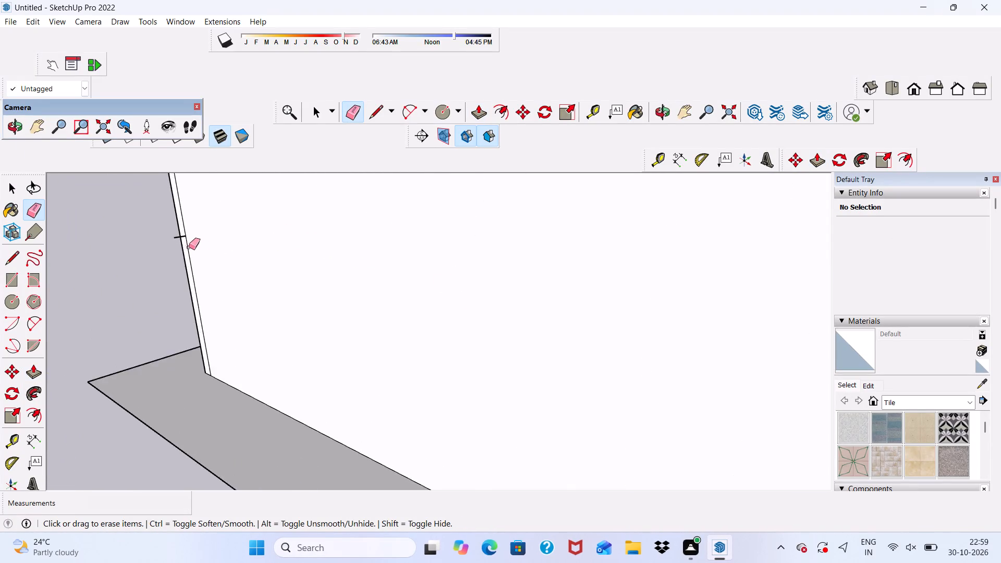
scroll(189, 247, up, 14)
drag(187, 226, 181, 255)
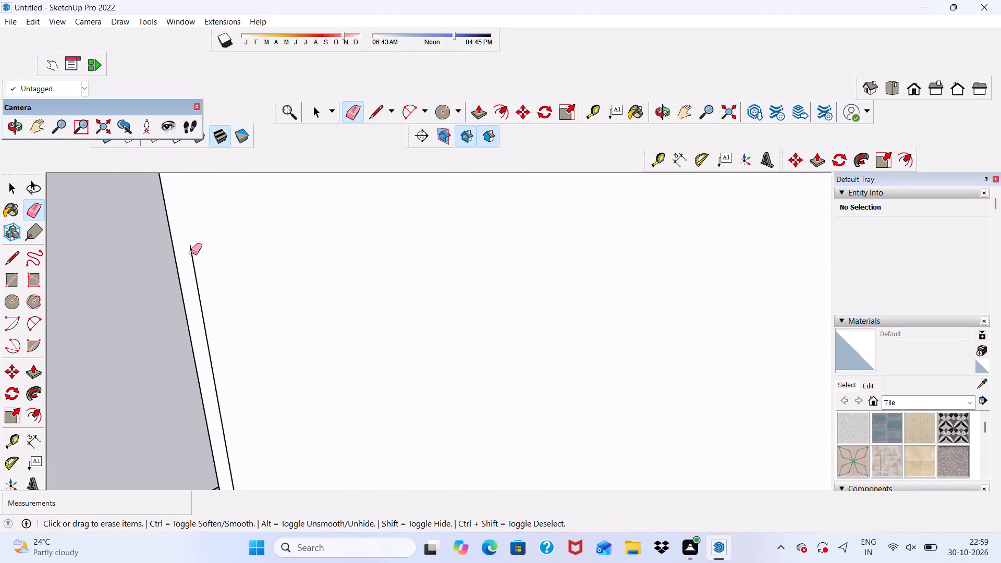
drag(191, 252, 175, 284)
scroll(204, 281, down, 4)
key(ctrl+z)
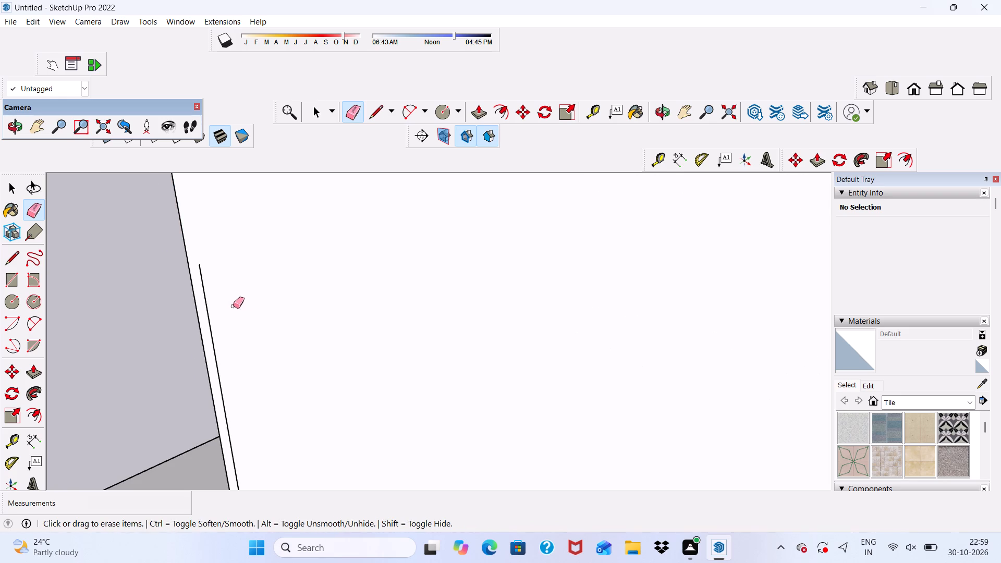
scroll(192, 299, up, 4)
click(212, 285)
scroll(210, 281, down, 12)
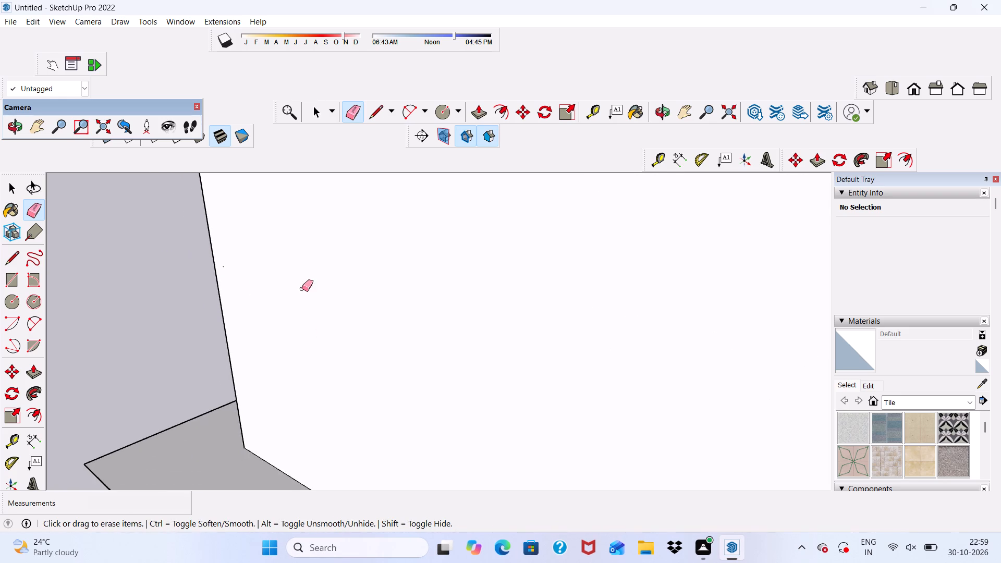
Erase the remaining vertical and horizontal panel lines on the upper outer side wall, including the strip line near its rear edge.
scroll(302, 289, down, 15)
scroll(382, 263, up, 4)
drag(382, 247, 384, 285)
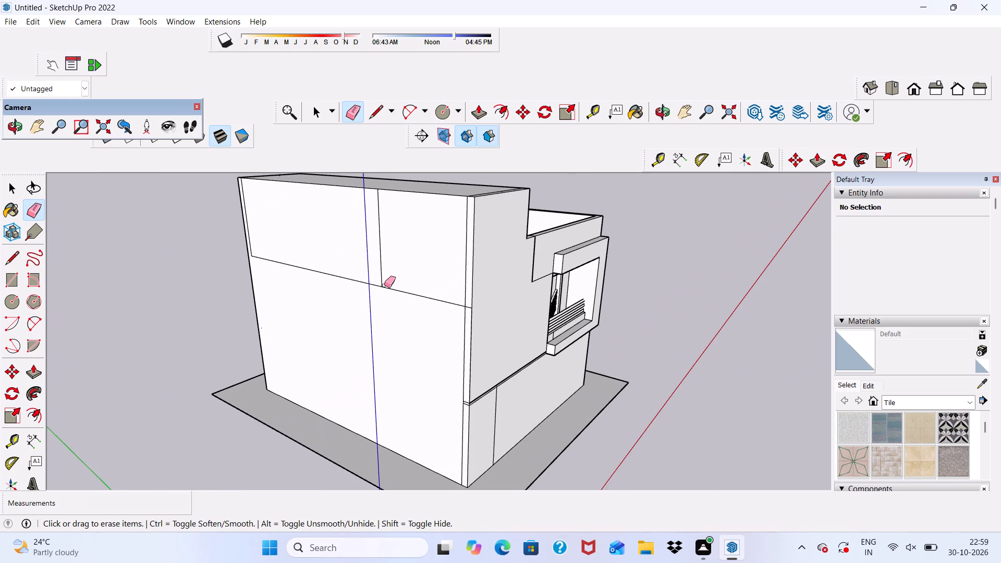
drag(384, 285, 384, 306)
drag(368, 269, 380, 285)
drag(386, 258, 377, 268)
scroll(265, 247, up, 8)
drag(245, 218, 241, 227)
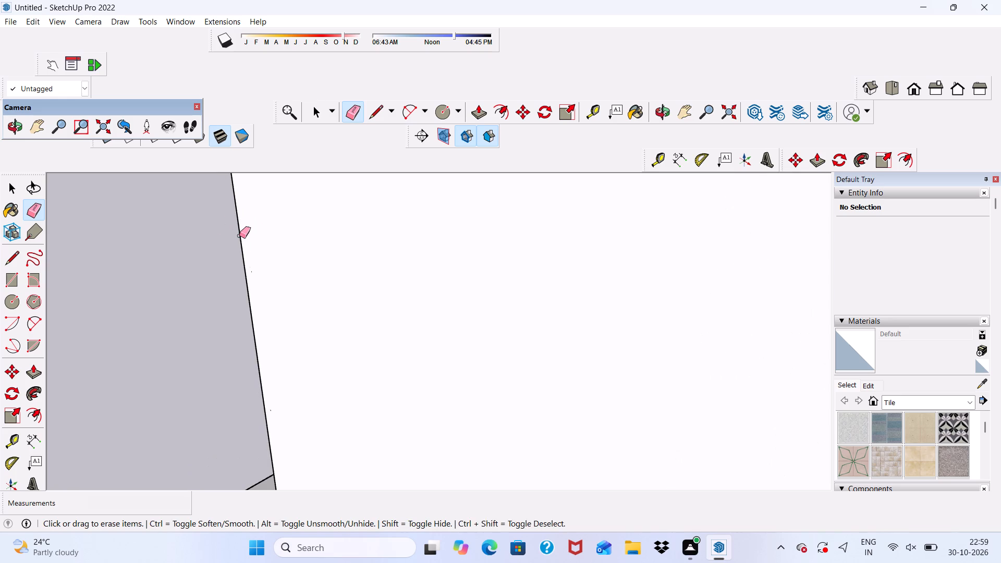
Push the cleaned outer side wall face inward 2' 11 15/16".
scroll(240, 240, down, 6)
scroll(262, 279, down, 6)
middle_drag(363, 345, 422, 298)
scroll(422, 298, up, 10)
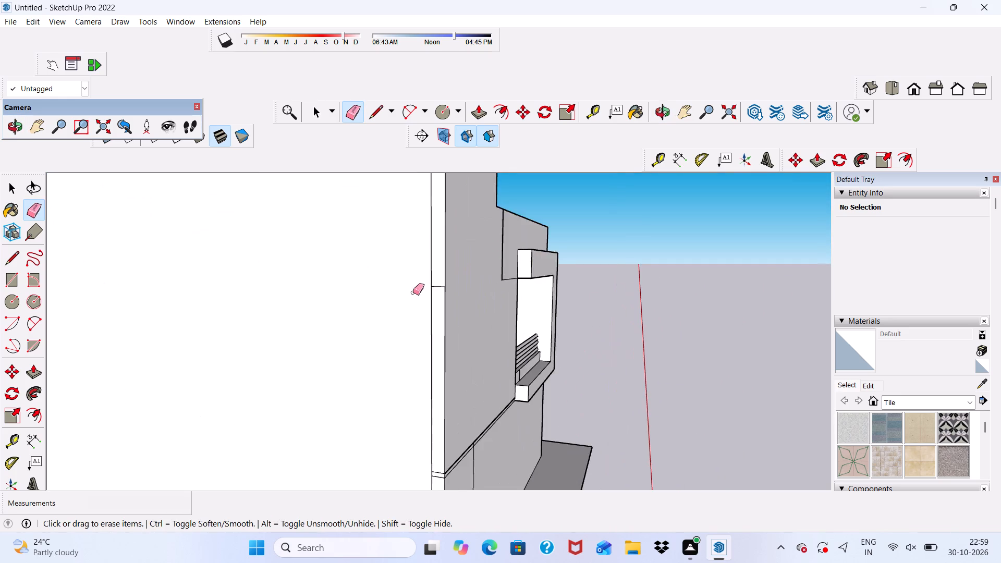
scroll(413, 292, up, 4)
scroll(423, 291, down, 2)
key(space)
scroll(343, 291, up, 1)
click(341, 289)
scroll(341, 289, down, 10)
middle_drag(367, 311, 368, 310)
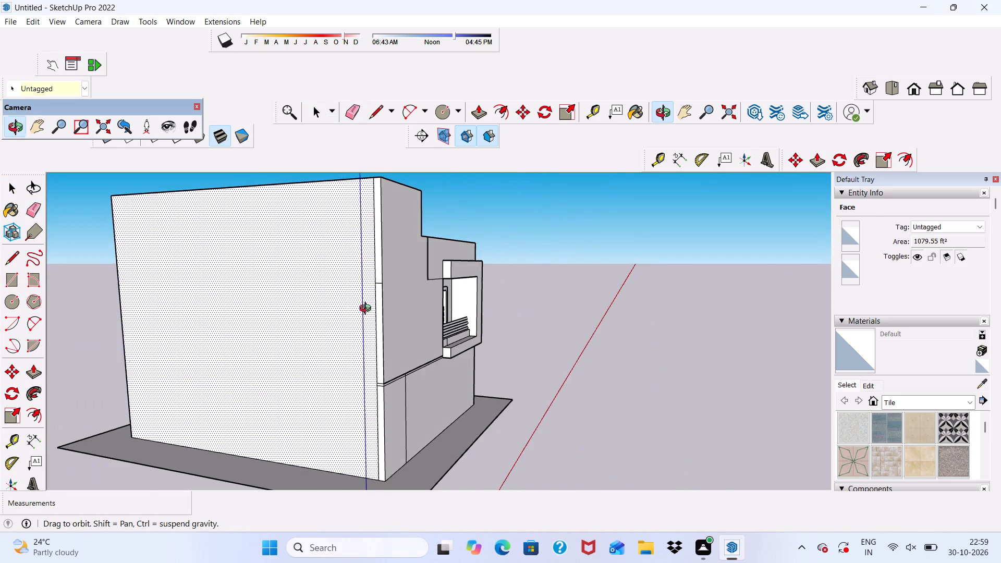
middle_drag(368, 310, 329, 294)
scroll(341, 311, up, 5)
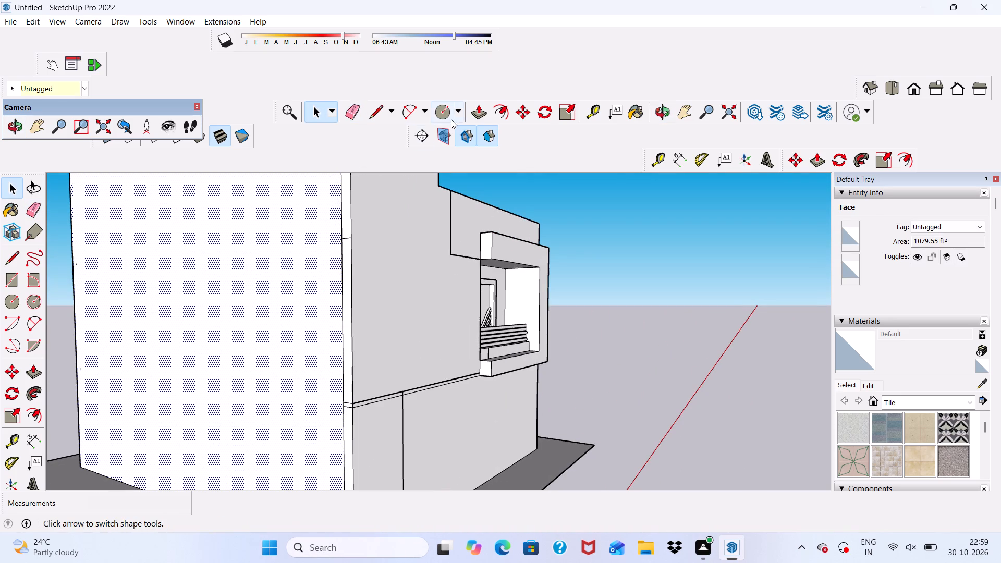
click(475, 113)
drag(301, 273, 314, 267)
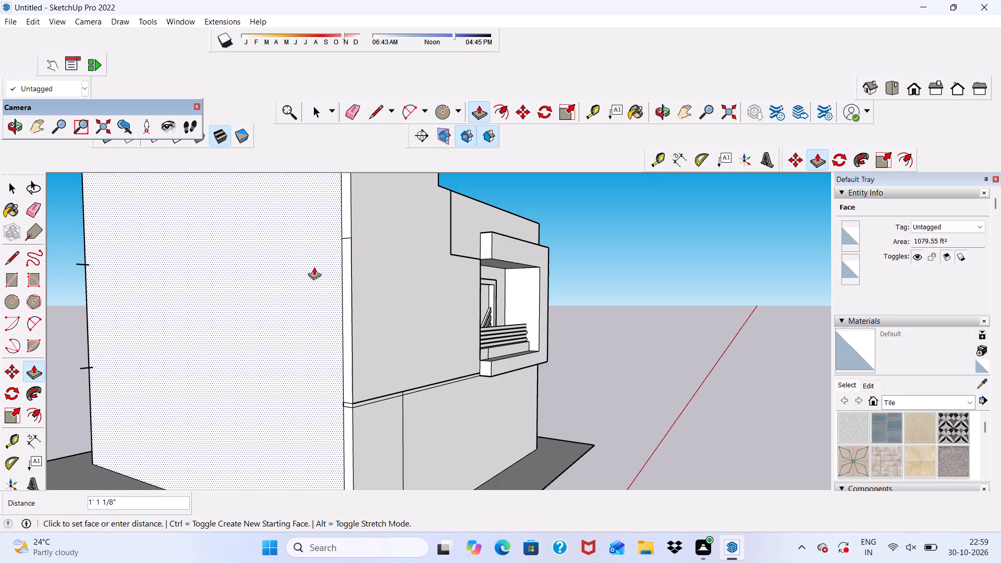
drag(314, 267, 335, 259)
scroll(327, 252, down, 6)
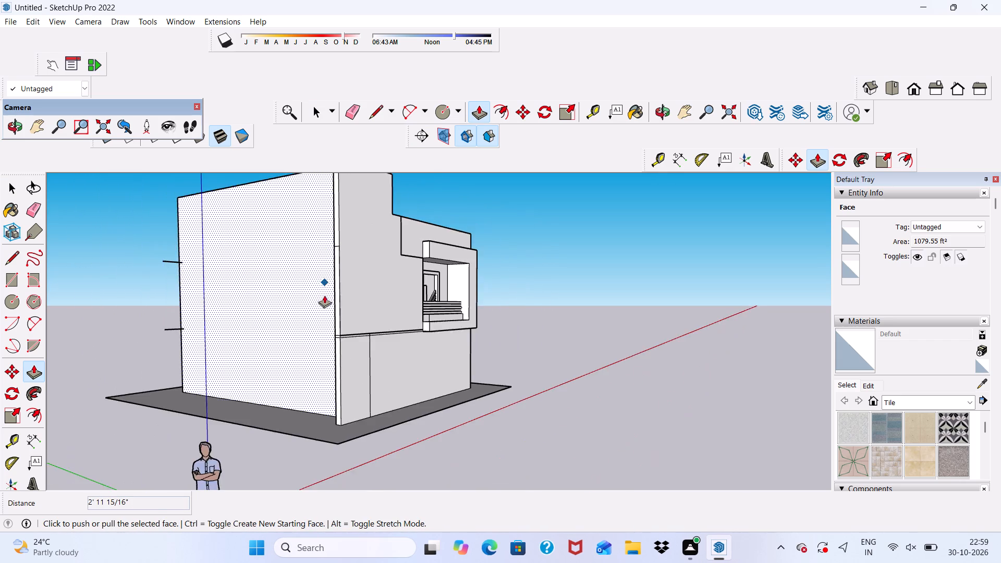
middle_drag(330, 299, 502, 341)
scroll(502, 341, up, 3)
scroll(504, 357, down, 3)
key(space)
Erase the upper horizontal line crossing both faces of the narrow corner strip beside the pushed-in side wall.
middle_drag(503, 373, 401, 326)
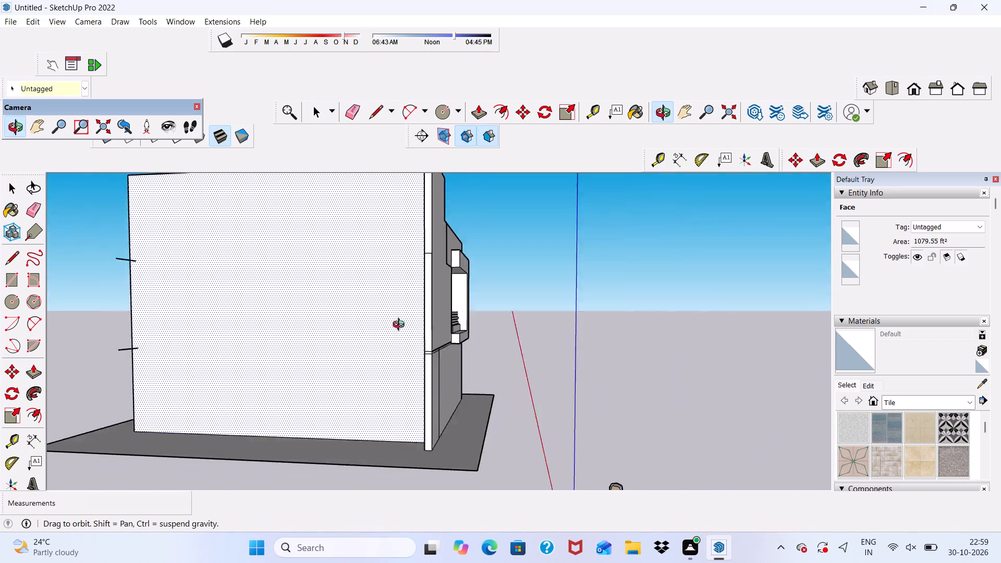
middle_drag(401, 326, 262, 336)
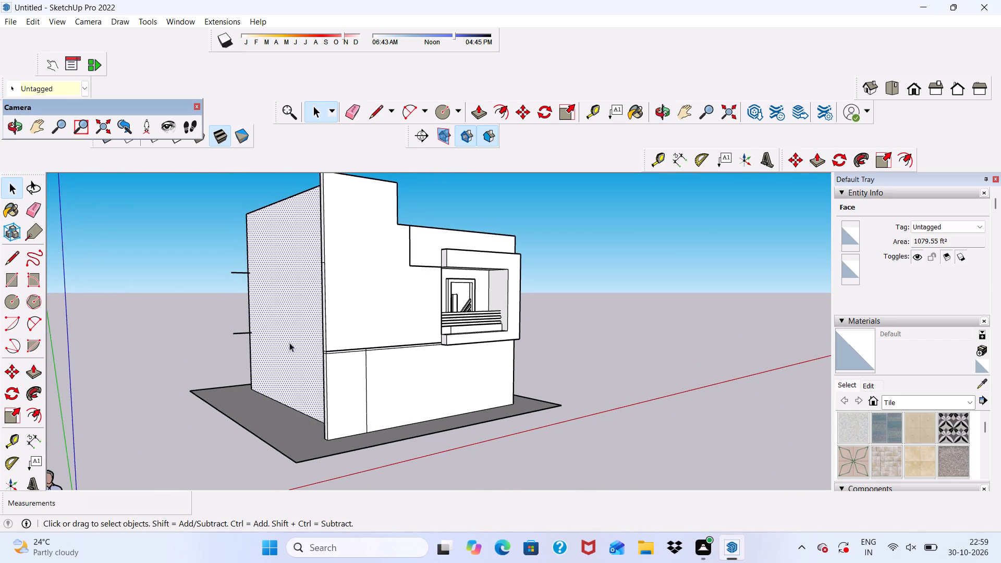
middle_drag(297, 346, 486, 346)
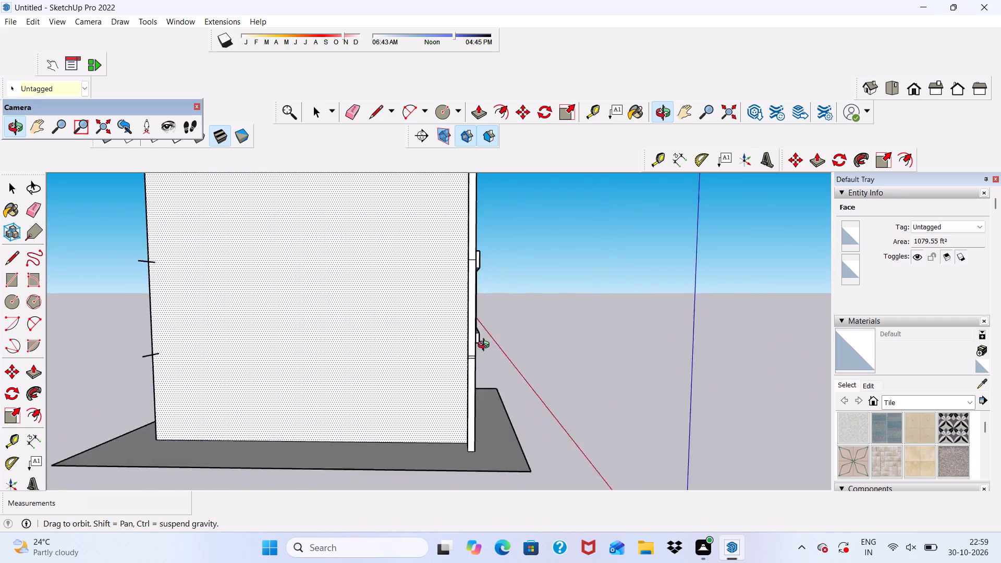
middle_drag(486, 346, 506, 355)
scroll(561, 233, up, 2)
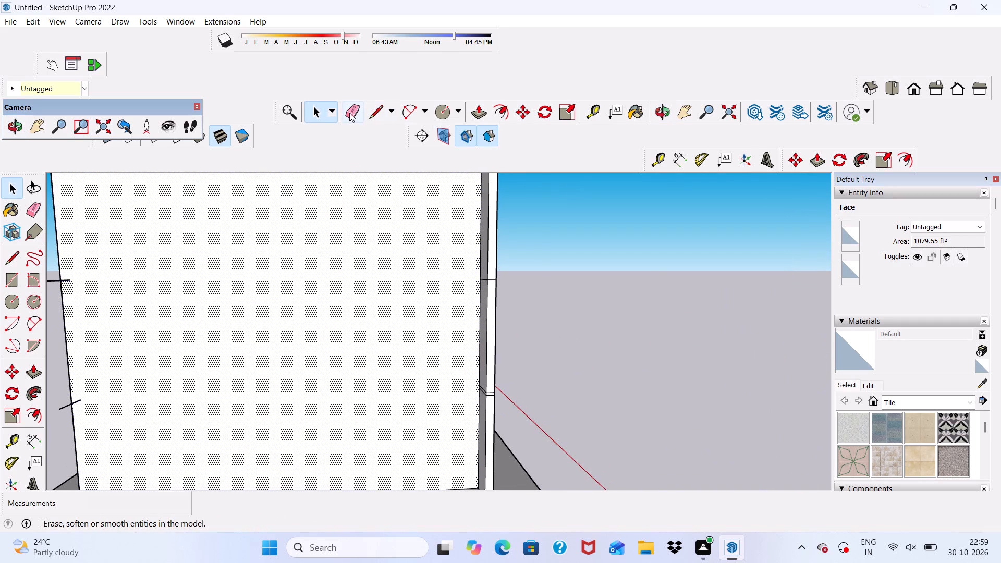
click(349, 113)
scroll(376, 161, down, 5)
scroll(447, 309, up, 14)
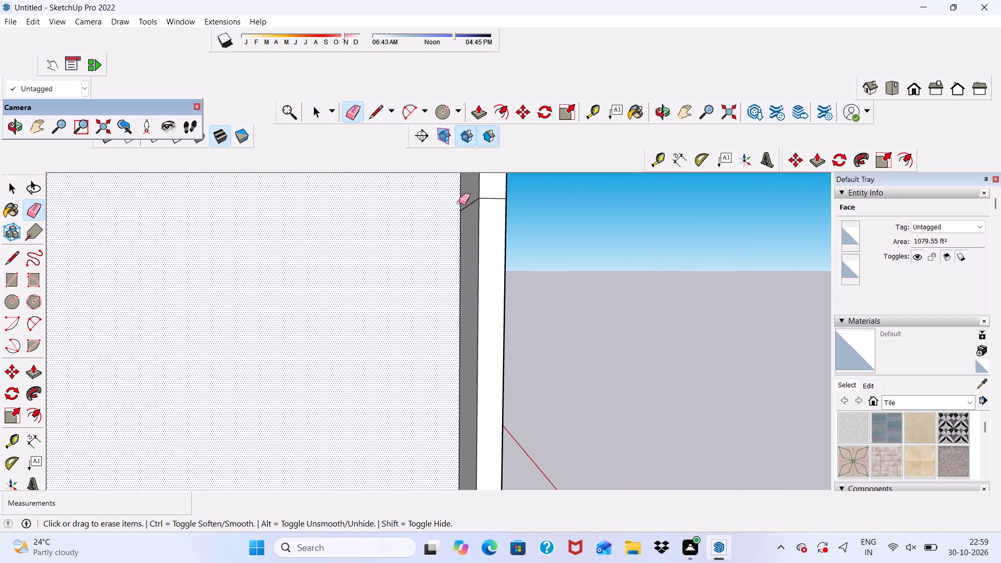
drag(459, 202, 467, 219)
key(ctrl+z)
scroll(464, 203, up, 4)
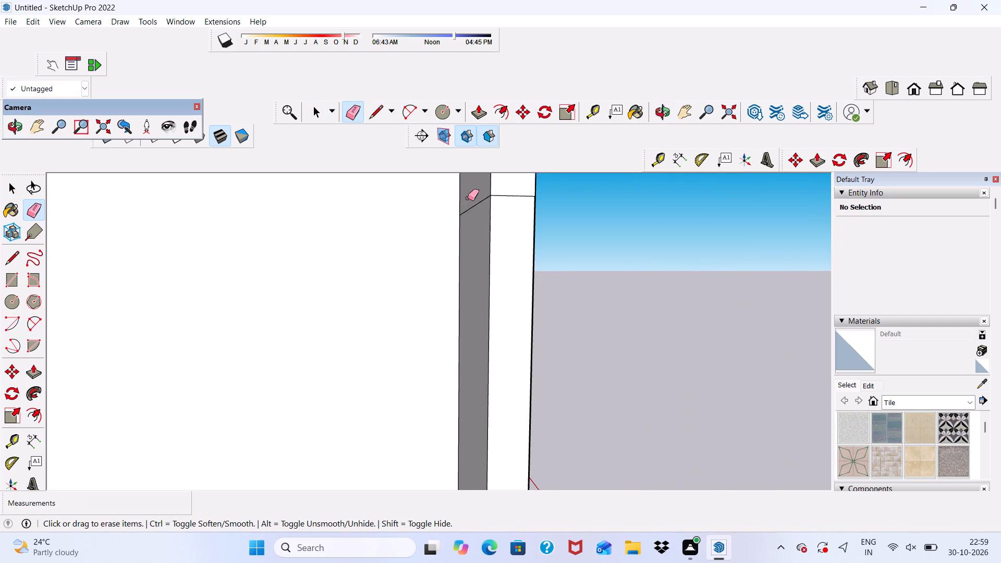
drag(479, 205, 482, 212)
drag(506, 198, 509, 204)
scroll(500, 205, down, 4)
scroll(504, 189, up, 2)
drag(507, 191, 514, 209)
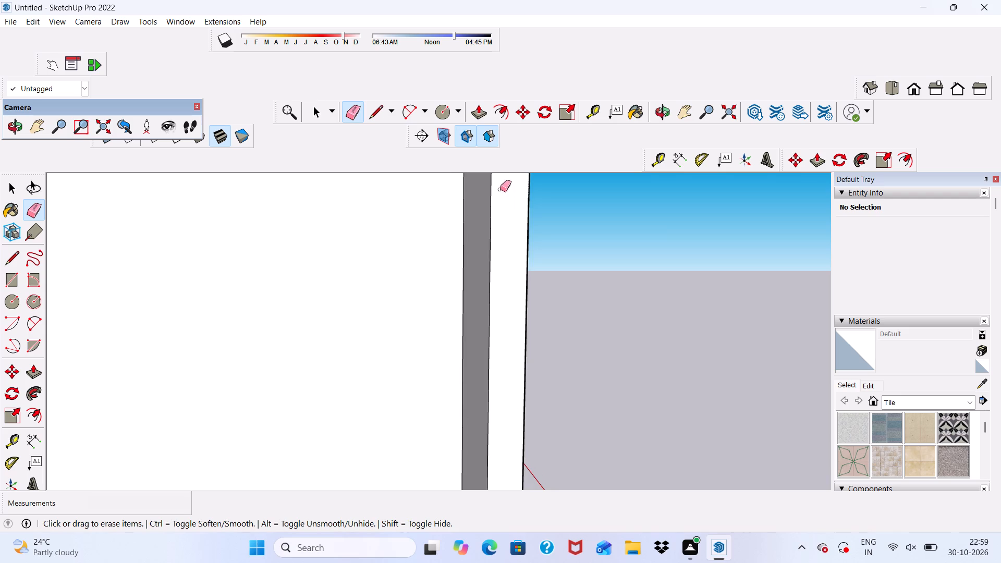
Erase the pair of storey lines crossing both faces of the narrow corner strip.
scroll(478, 186, down, 10)
scroll(453, 390, up, 11)
drag(468, 350, 468, 394)
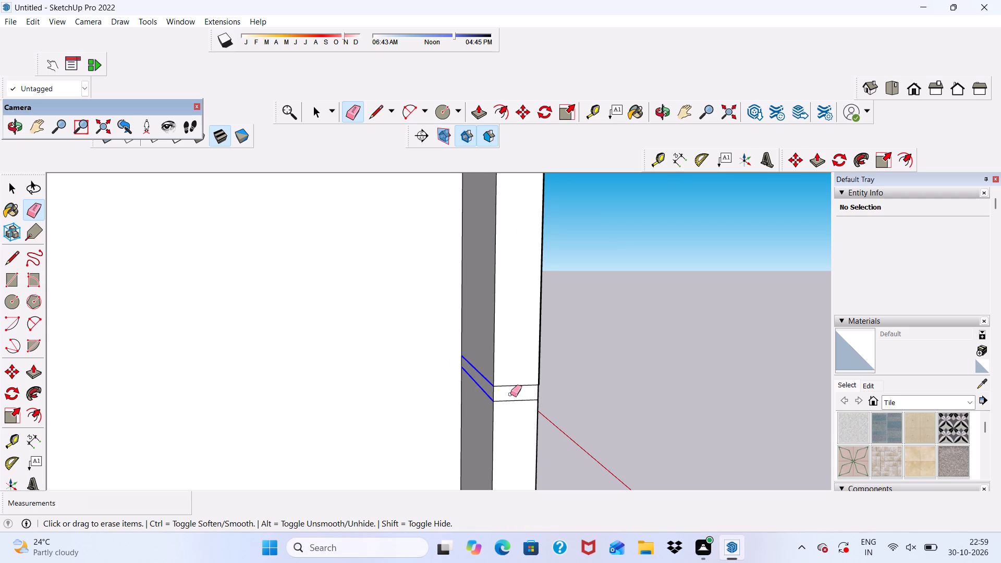
drag(521, 383, 520, 407)
Push the narrow corner strip face inward 2' 11 15/16", flush with the recessed outer side wall.
scroll(515, 380, down, 5)
middle_drag(529, 403, 447, 376)
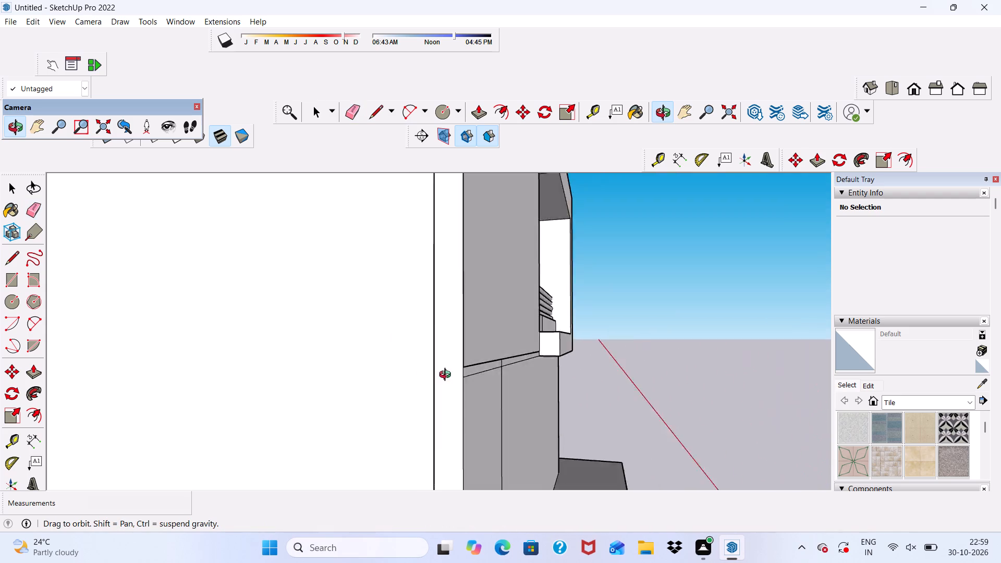
middle_drag(447, 376, 489, 406)
scroll(489, 407, up, 4)
key(space)
click(487, 403)
scroll(469, 360, down, 5)
middle_drag(457, 352, 515, 354)
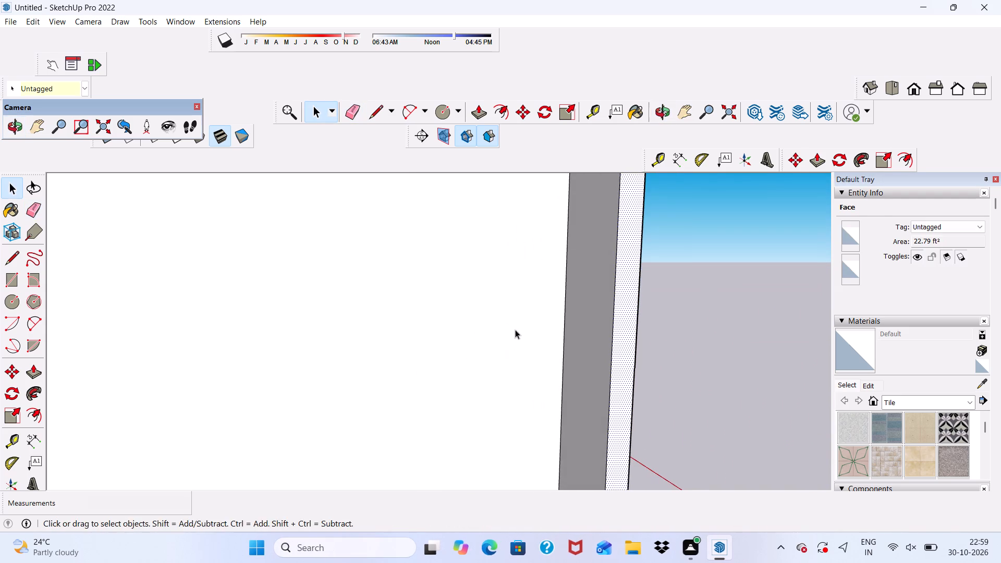
drag(474, 111, 481, 114)
click(624, 374)
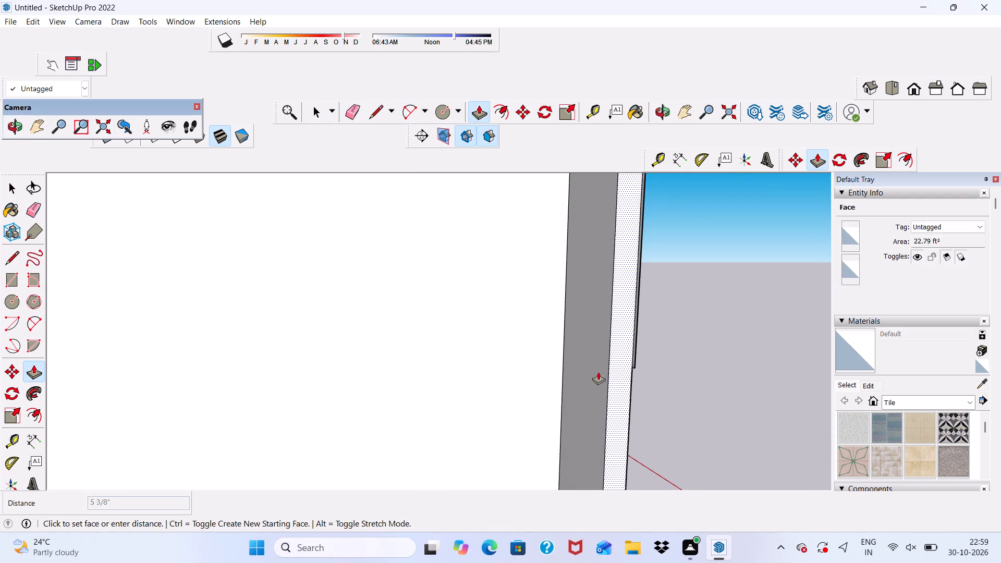
click(546, 364)
Examine the upper-storey wall panel at the pushed-in corner from the side, the front and above.
scroll(411, 373, down, 6)
middle_drag(433, 381, 335, 388)
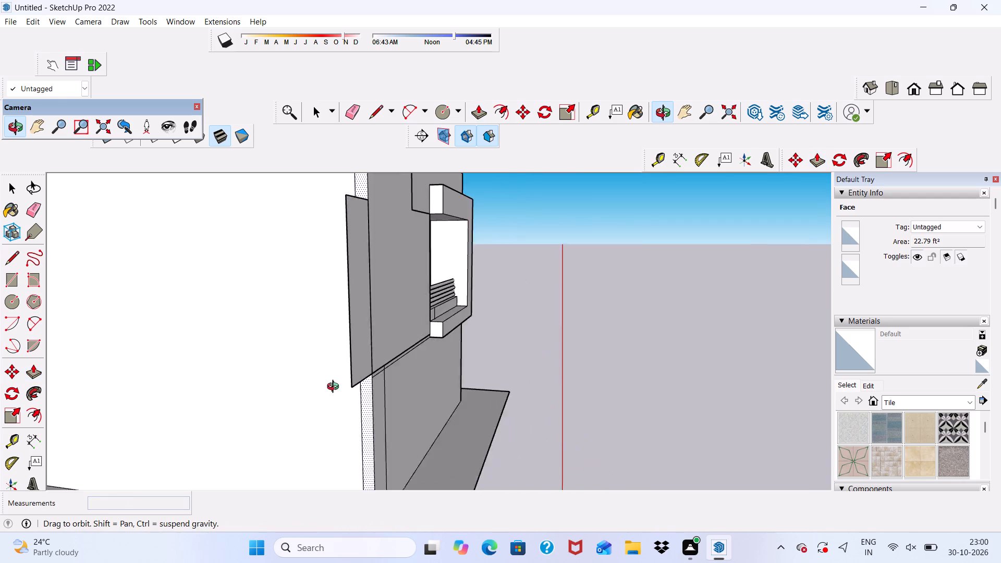
middle_drag(335, 388, 309, 414)
middle_drag(299, 382, 170, 374)
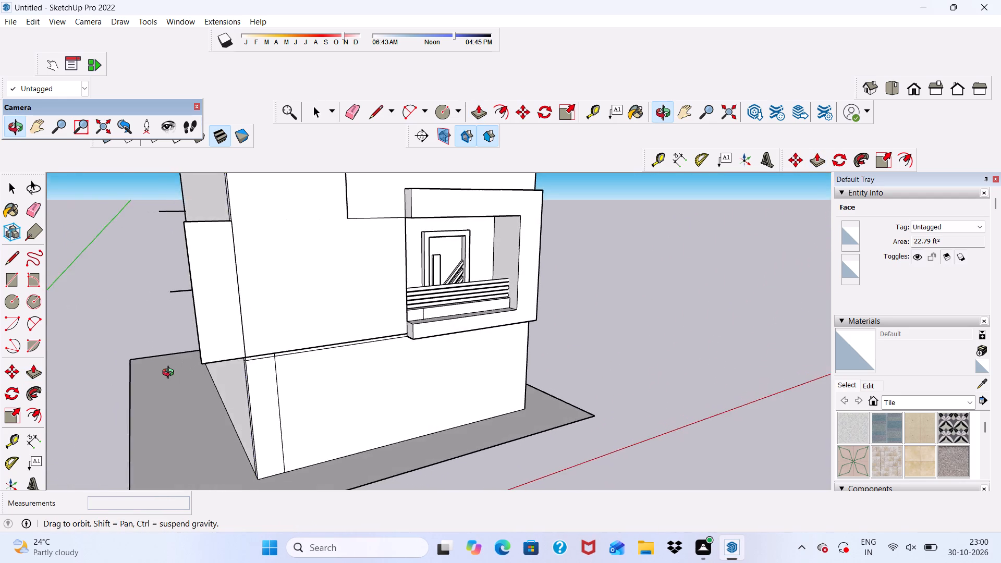
middle_drag(170, 374, 189, 373)
scroll(290, 354, up, 1)
scroll(290, 354, down, 9)
middle_drag(319, 378, 249, 353)
scroll(249, 353, up, 9)
scroll(304, 297, down, 7)
middle_drag(353, 374, 301, 352)
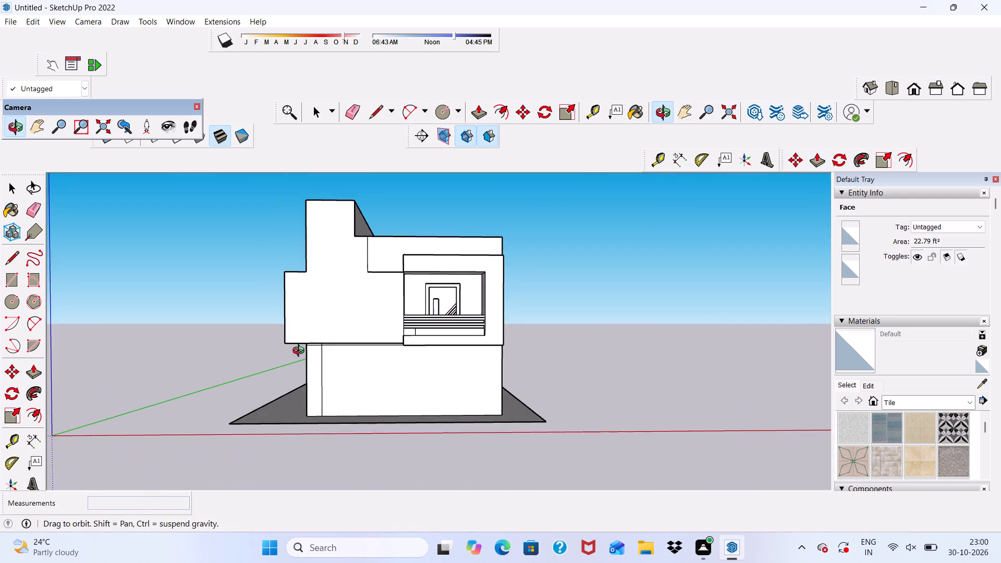
middle_drag(301, 352, 326, 330)
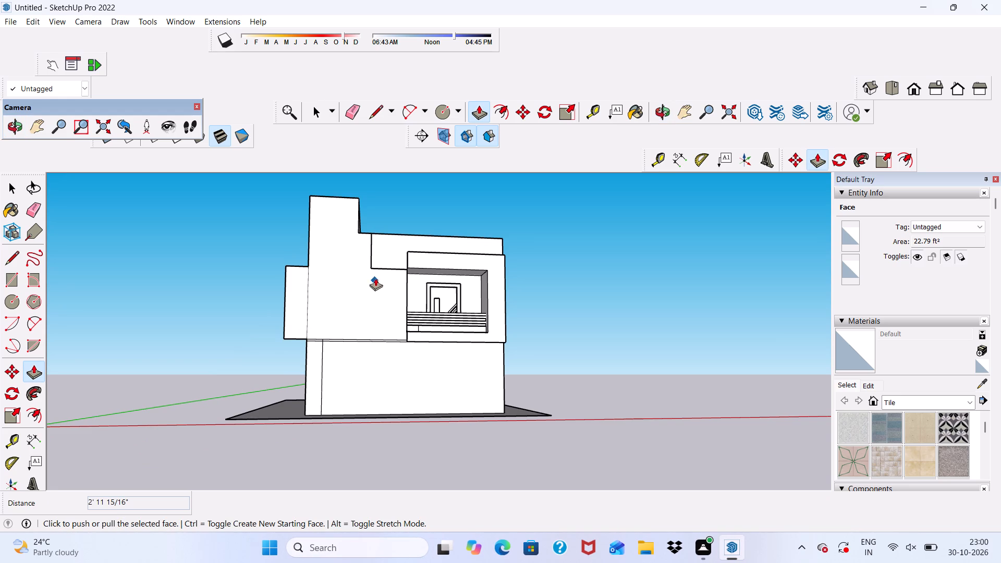
scroll(376, 276, up, 1)
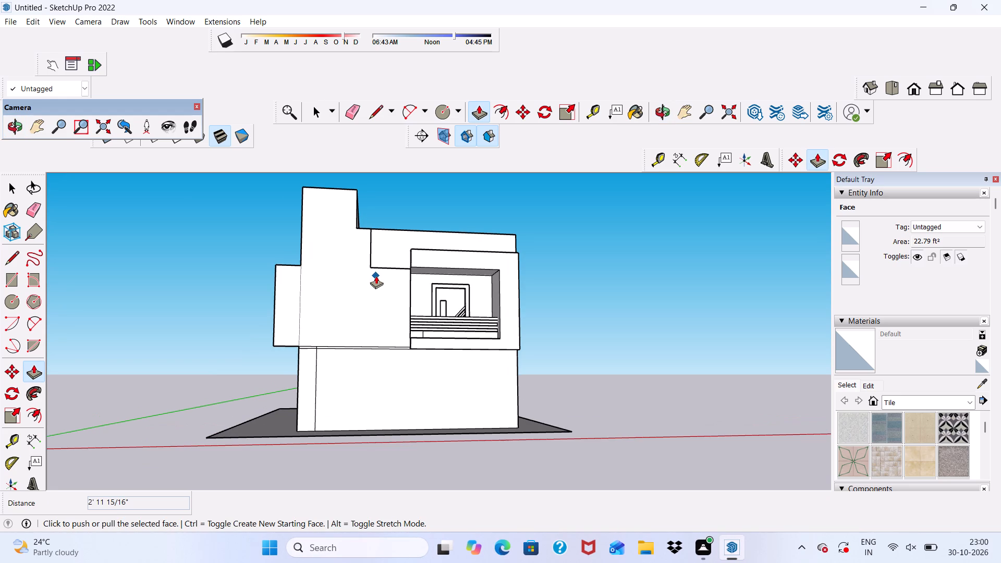
scroll(376, 276, up, 1)
scroll(383, 229, down, 2)
middle_drag(397, 242, 251, 340)
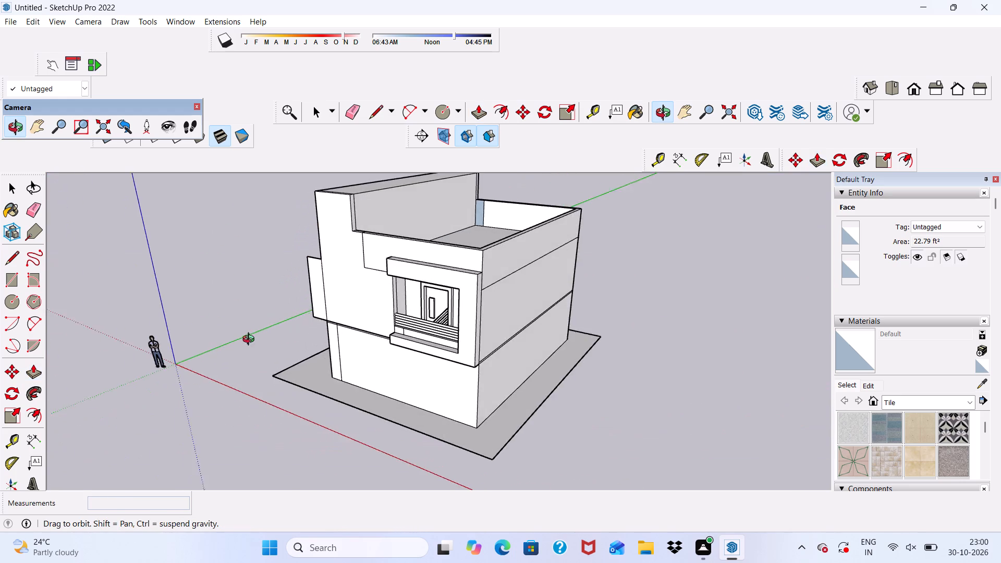
middle_drag(251, 340, 249, 340)
Erase the vertical line beside the front edge on the raised roof wall's inner face.
scroll(403, 218, up, 4)
key(space)
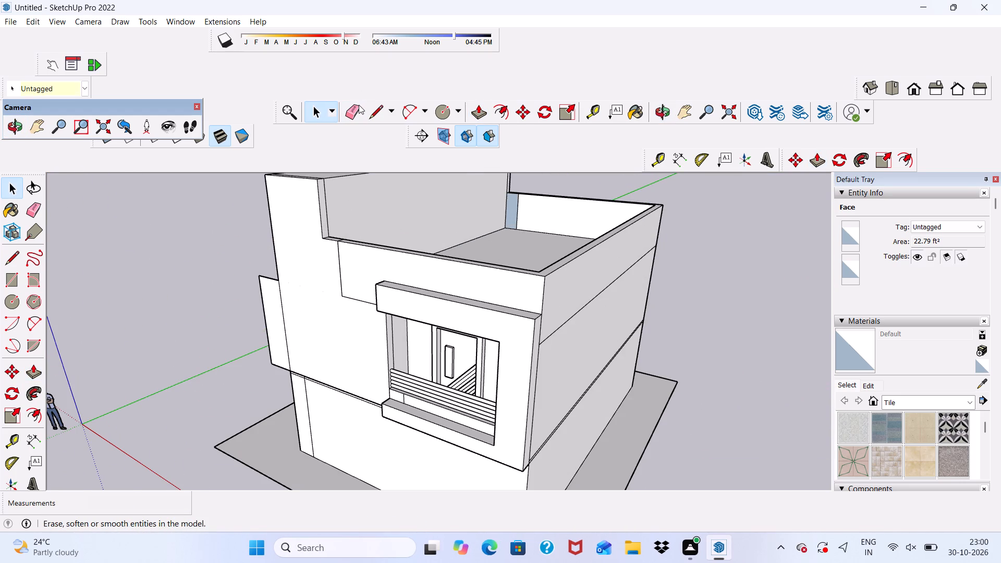
click(356, 105)
scroll(352, 201, up, 4)
click(314, 207)
scroll(344, 215, down, 7)
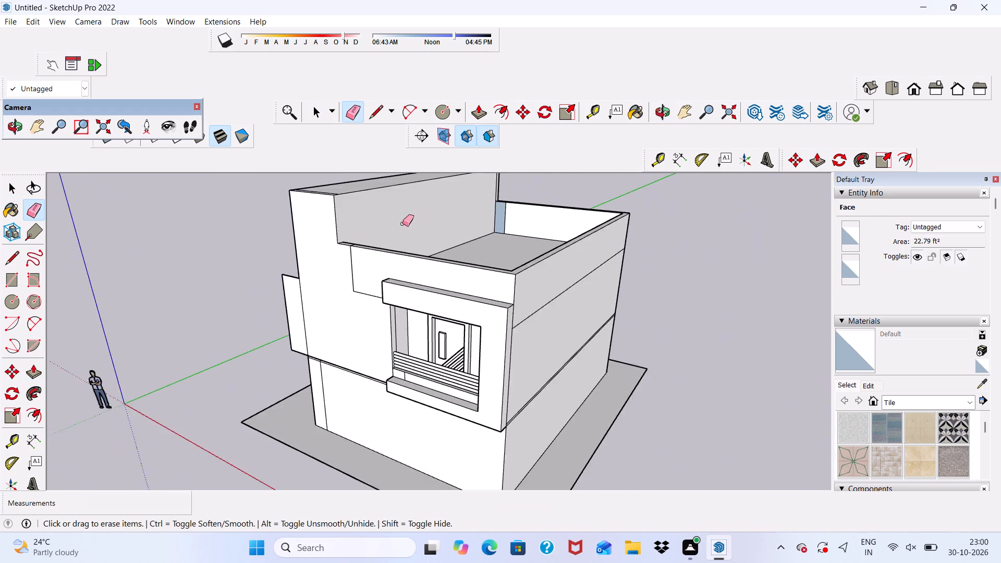
scroll(402, 224, down, 2)
middle_click(404, 230)
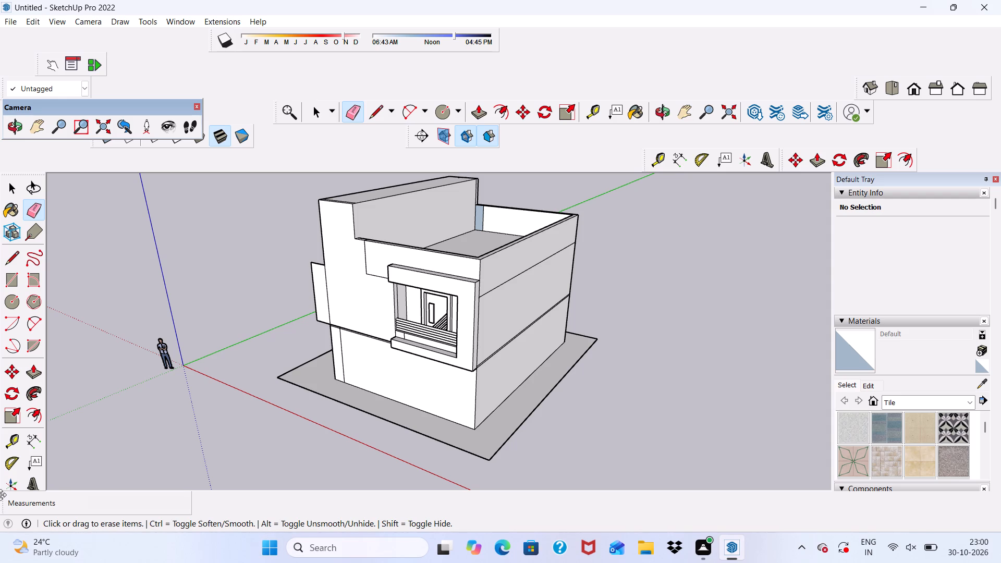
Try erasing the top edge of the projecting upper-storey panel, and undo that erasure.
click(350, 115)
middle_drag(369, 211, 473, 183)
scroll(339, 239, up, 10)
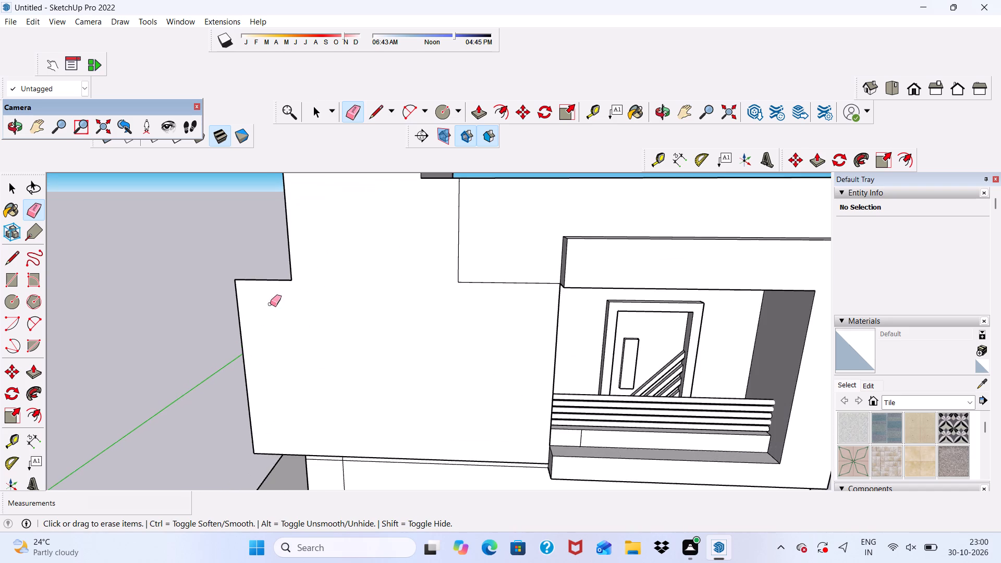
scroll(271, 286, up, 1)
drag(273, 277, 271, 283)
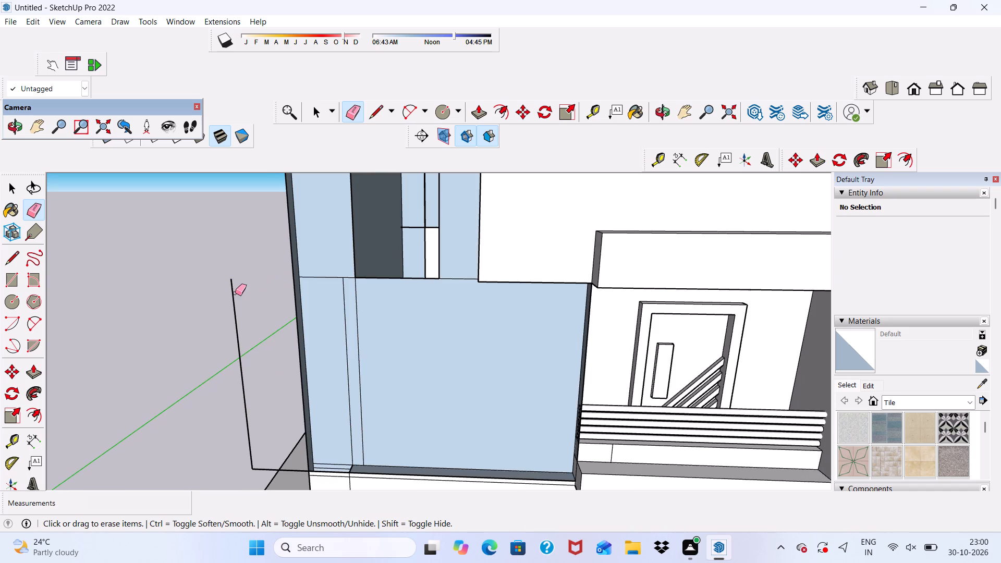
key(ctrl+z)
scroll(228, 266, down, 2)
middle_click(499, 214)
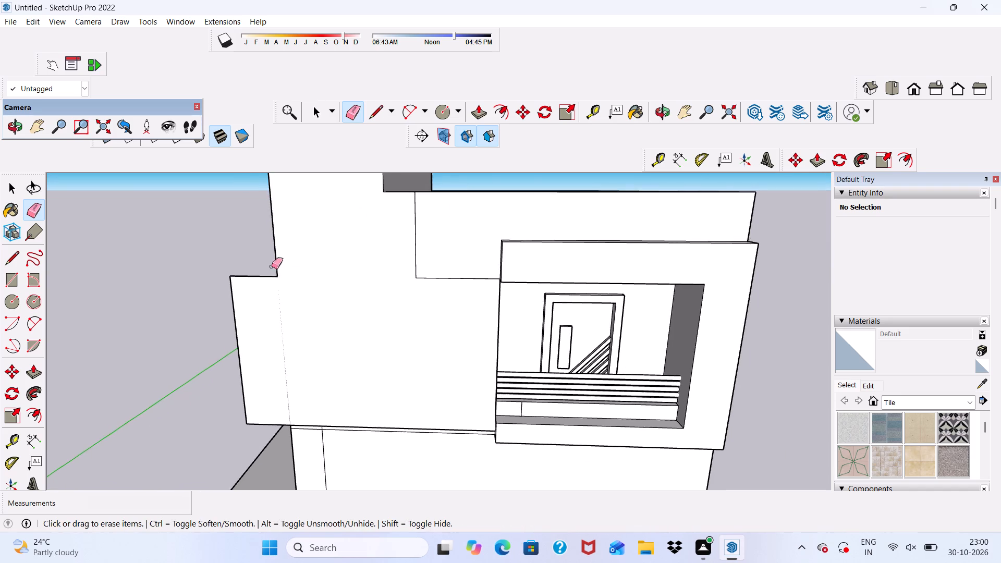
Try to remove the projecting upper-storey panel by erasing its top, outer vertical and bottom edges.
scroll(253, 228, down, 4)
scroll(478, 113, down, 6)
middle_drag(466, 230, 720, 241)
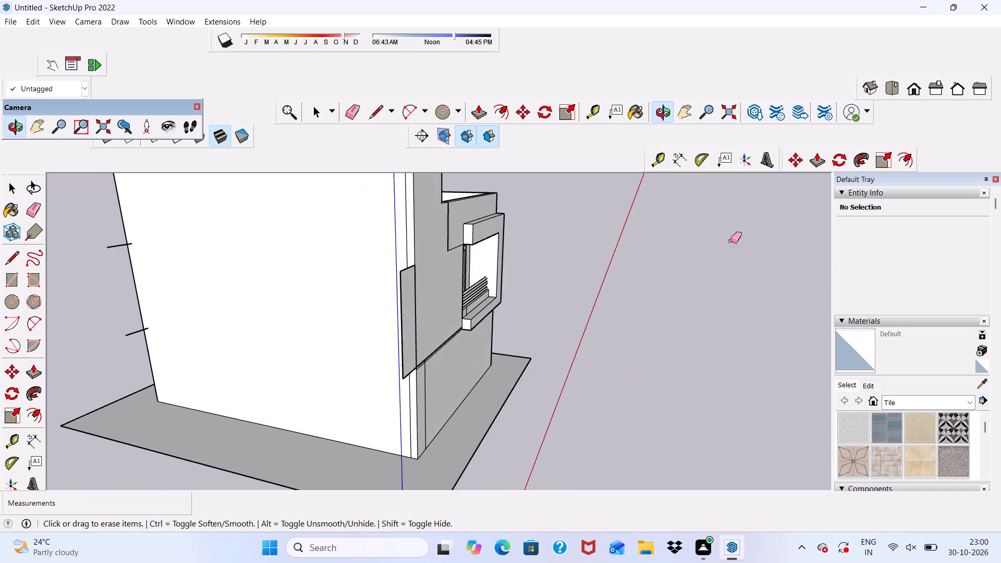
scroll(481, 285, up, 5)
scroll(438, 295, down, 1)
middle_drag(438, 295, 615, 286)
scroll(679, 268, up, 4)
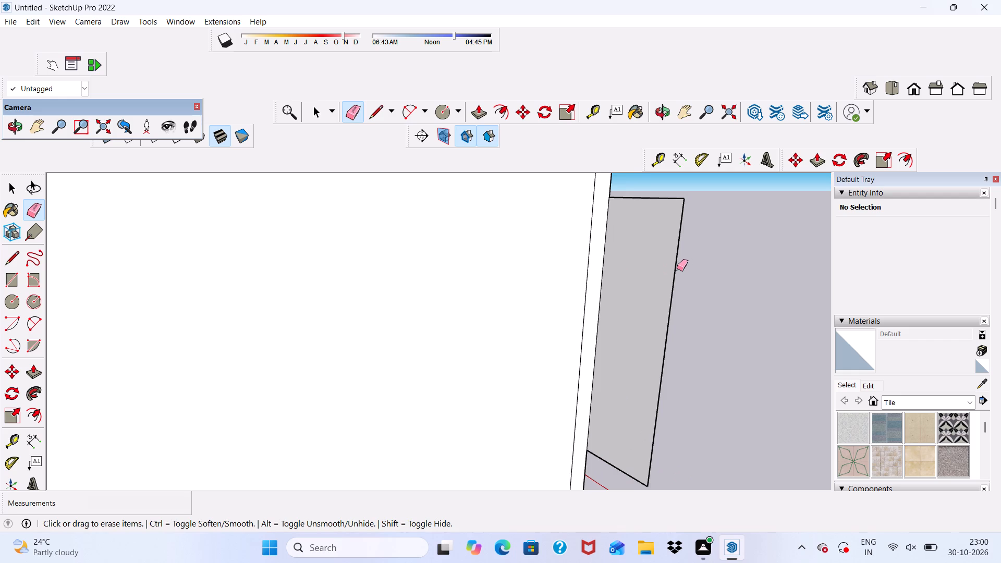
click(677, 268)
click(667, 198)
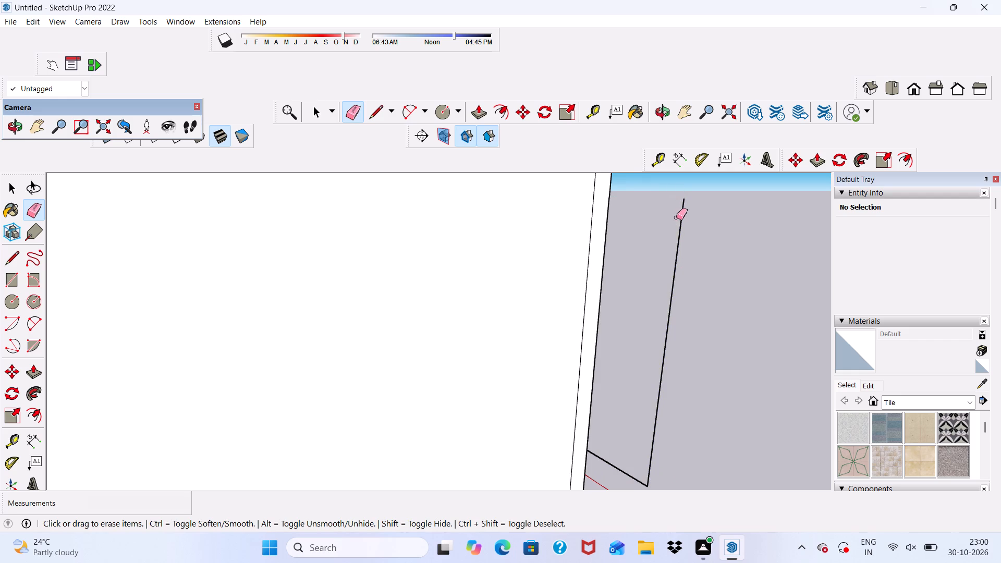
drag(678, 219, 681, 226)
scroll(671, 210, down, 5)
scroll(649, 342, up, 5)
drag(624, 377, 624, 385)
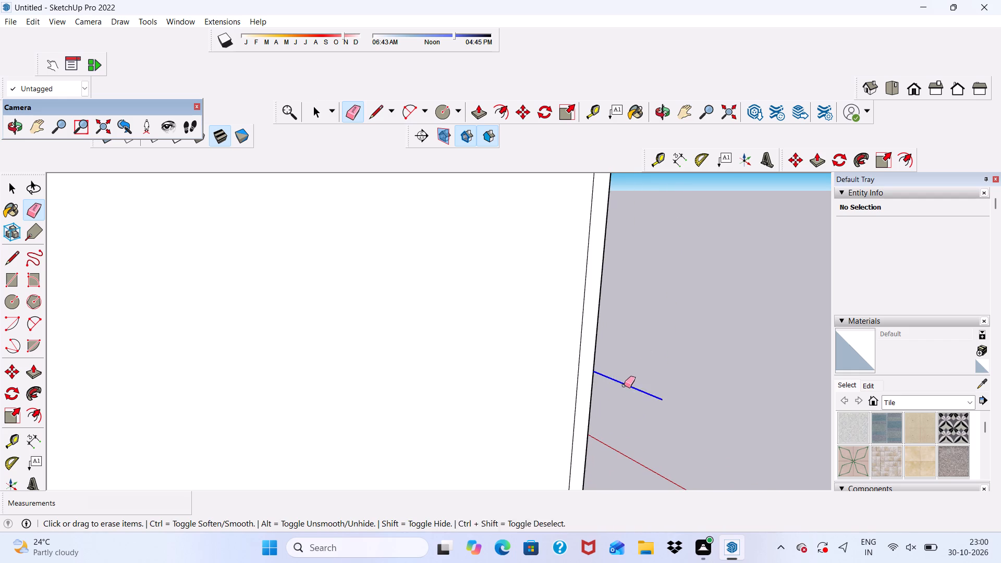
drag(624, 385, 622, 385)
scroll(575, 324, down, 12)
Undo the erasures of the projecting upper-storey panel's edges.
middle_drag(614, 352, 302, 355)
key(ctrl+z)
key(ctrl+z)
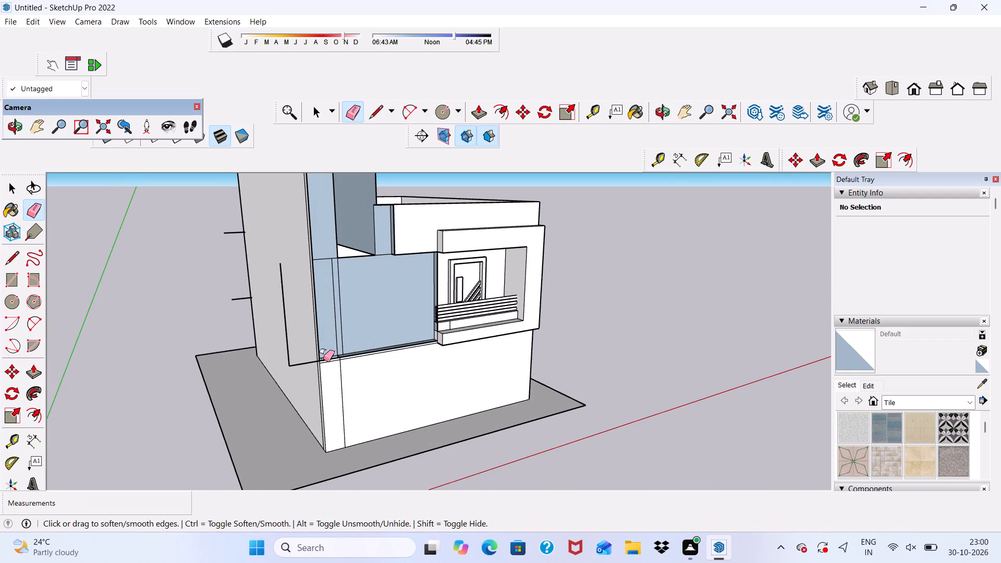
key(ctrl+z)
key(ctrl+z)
Remove the projecting upper-storey panel by erasing its outer vertical edge and the remaining top and bottom edges.
scroll(313, 360, up, 4)
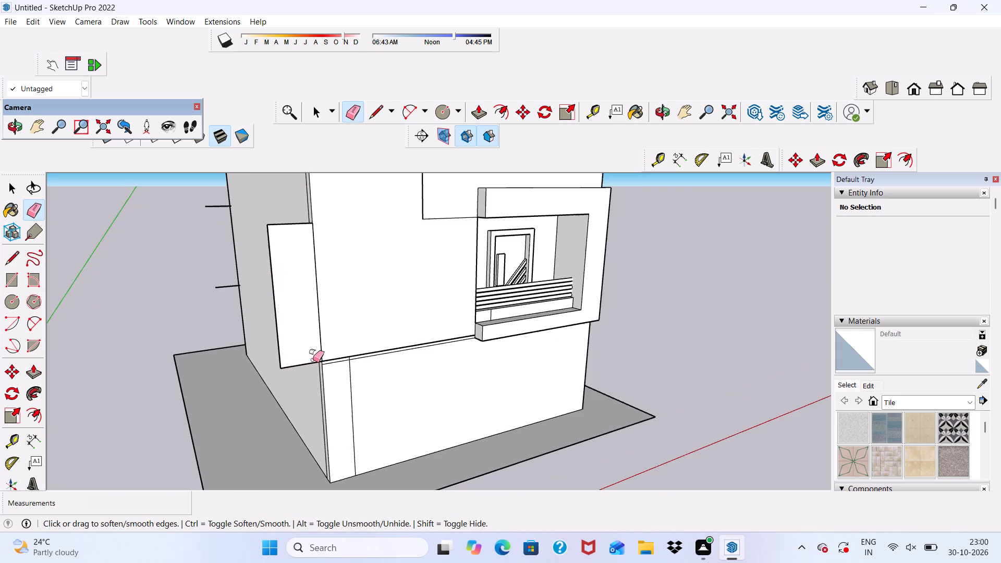
middle_drag(313, 360, 591, 341)
scroll(596, 340, up, 3)
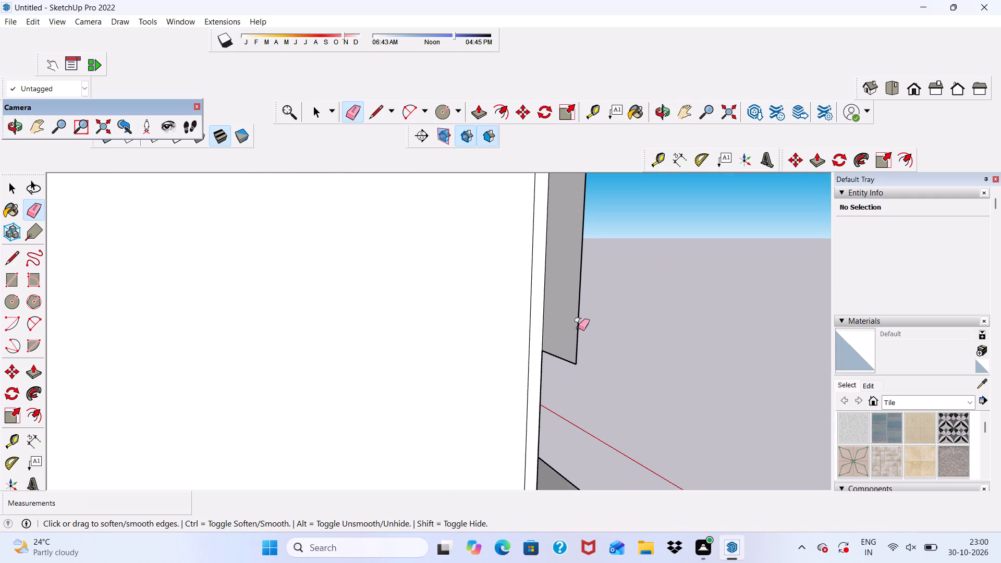
key(space)
click(352, 110)
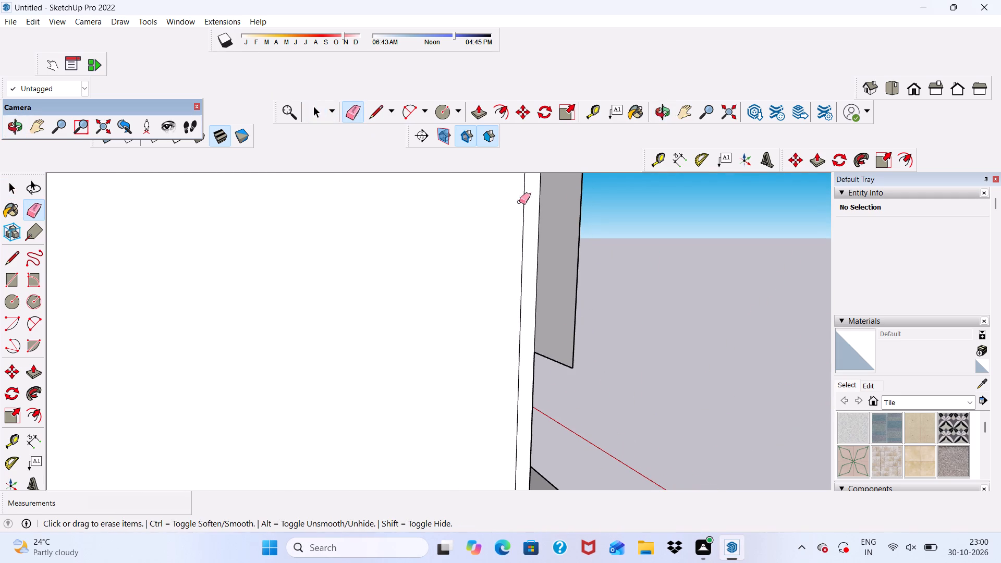
click(578, 212)
scroll(585, 224, down, 2)
middle_drag(588, 226, 331, 250)
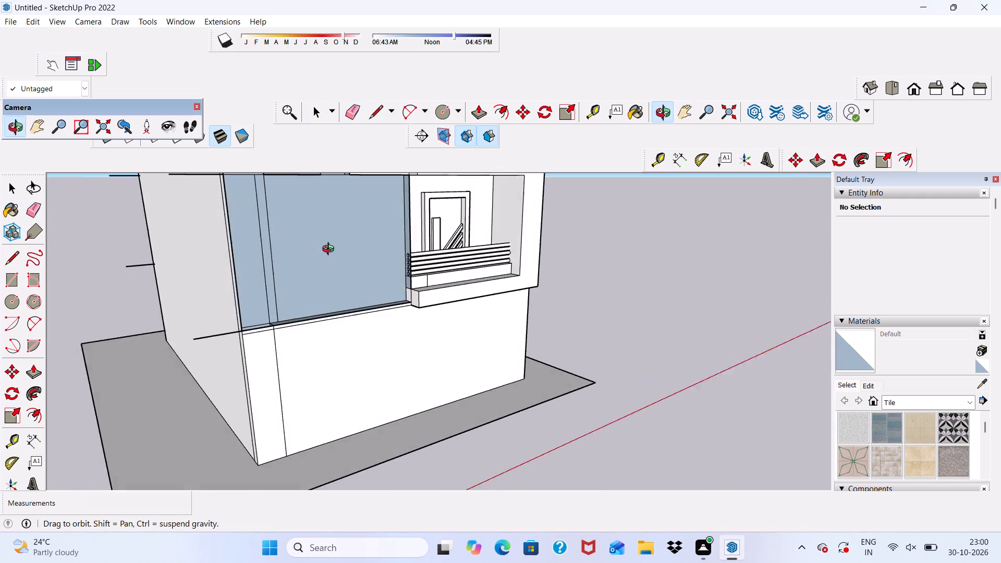
middle_drag(331, 250, 265, 287)
scroll(186, 193, up, 4)
drag(182, 193, 184, 205)
scroll(222, 358, up, 1)
drag(229, 383, 234, 419)
scroll(276, 396, down, 3)
middle_drag(282, 388, 243, 327)
key(space)
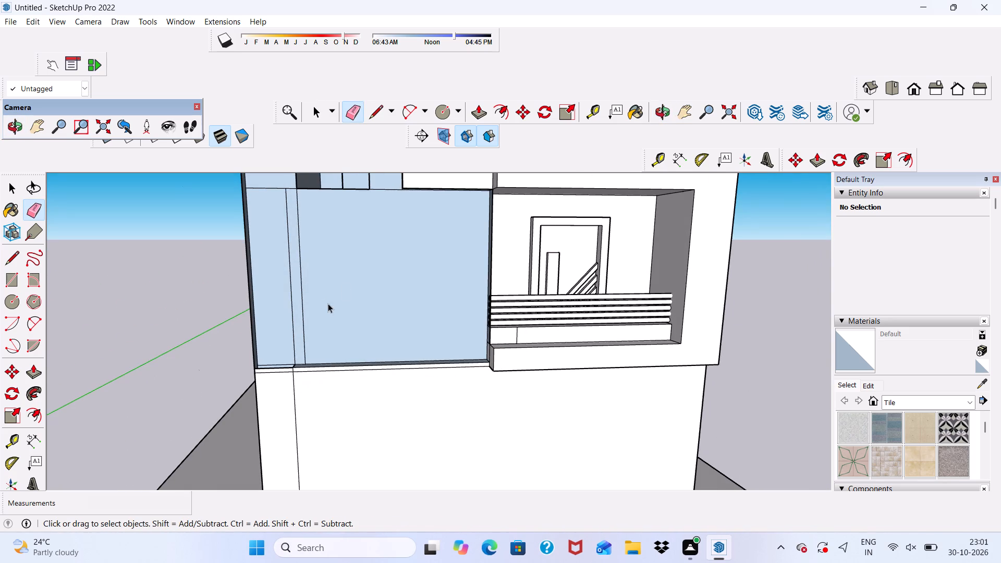
Push/Pull the narrow end face at the upper-storey front corner 14' 5 7/16" across the open front to the balcony frame.
click(343, 278)
scroll(298, 262, down, 2)
middle_drag(319, 256, 215, 279)
scroll(257, 258, up, 7)
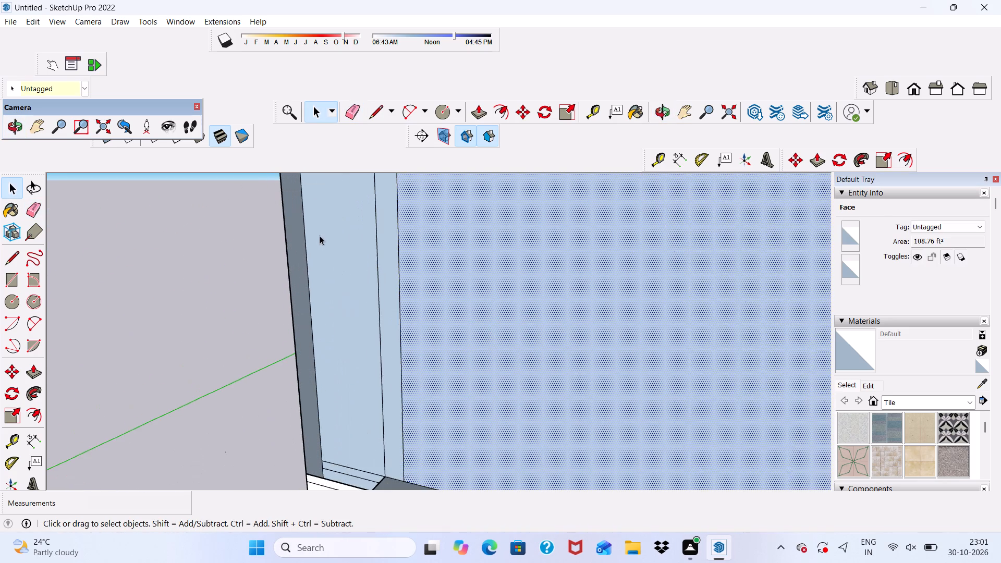
scroll(320, 236, up, 2)
click(297, 244)
scroll(296, 234, down, 1)
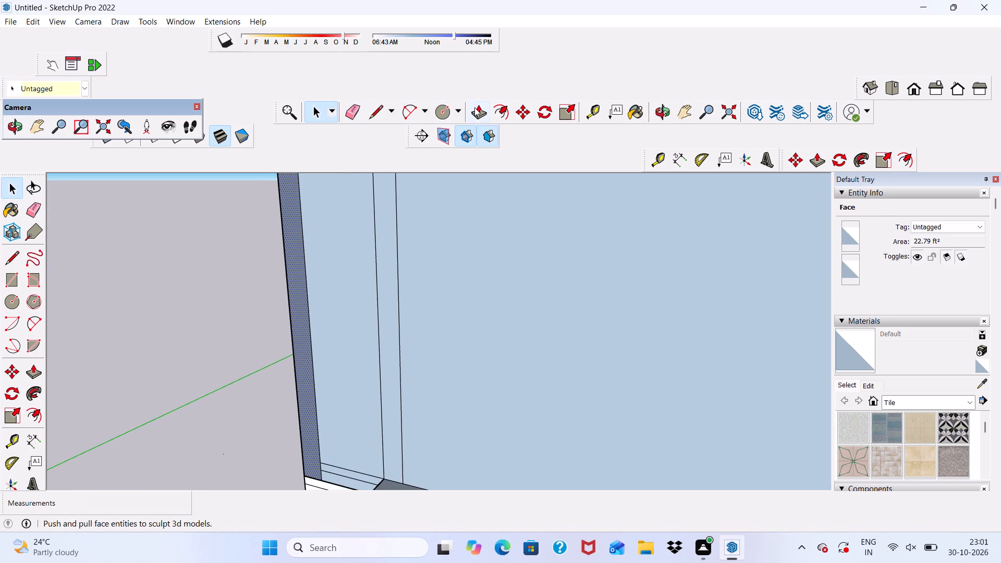
click(483, 107)
click(291, 225)
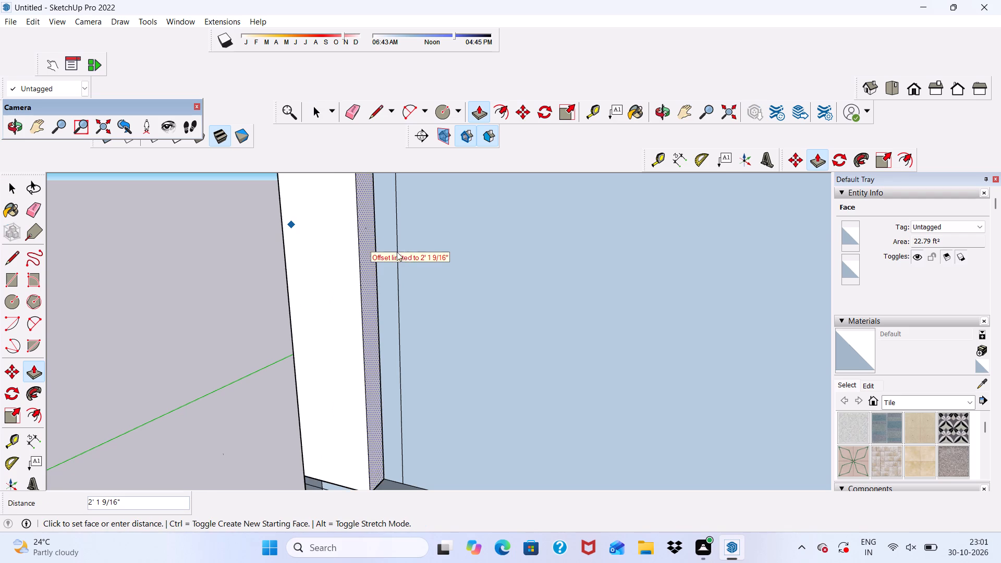
scroll(406, 252, down, 3)
scroll(347, 253, down, 14)
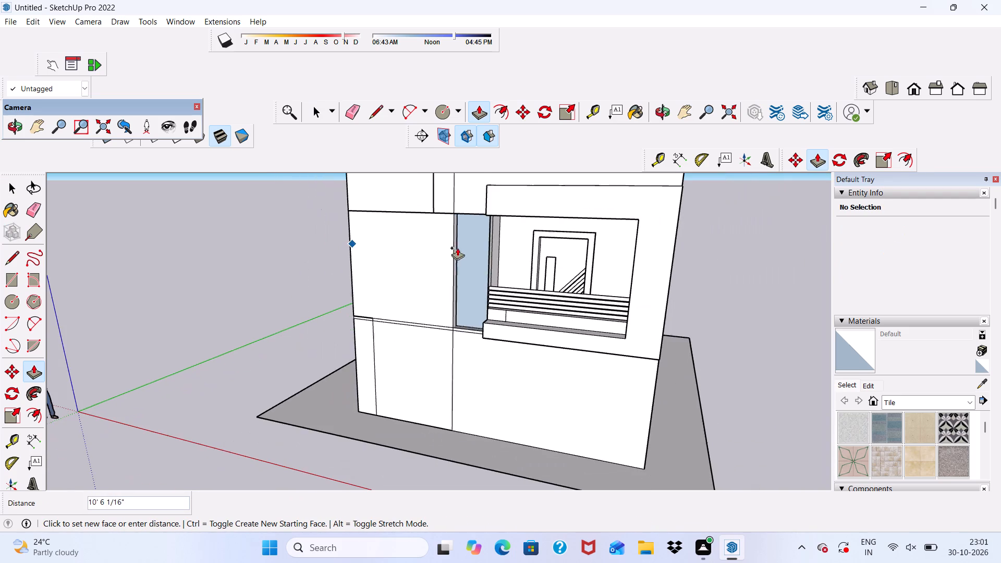
scroll(457, 248, down, 1)
scroll(492, 227, up, 3)
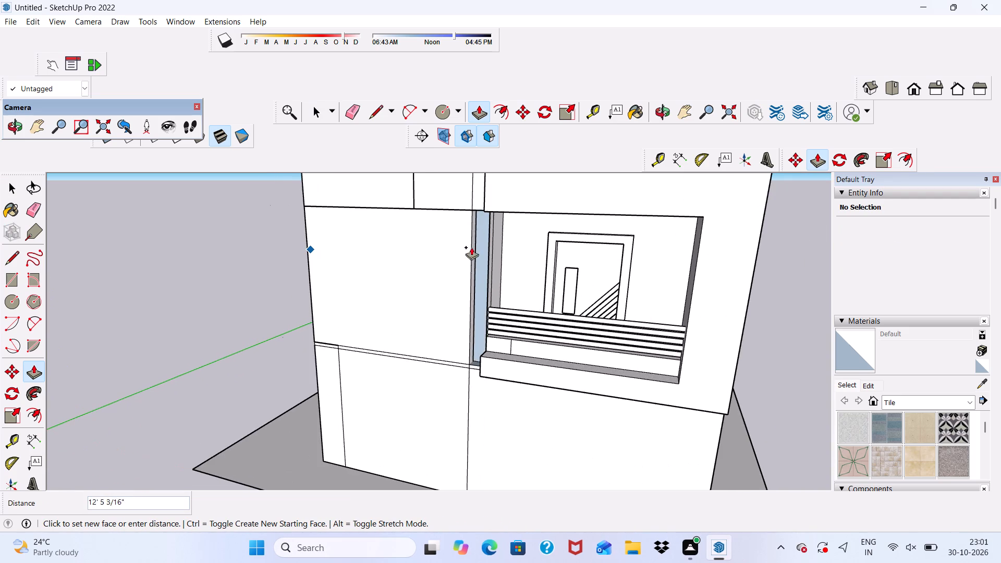
scroll(480, 390, up, 2)
click(485, 388)
scroll(485, 388, down, 4)
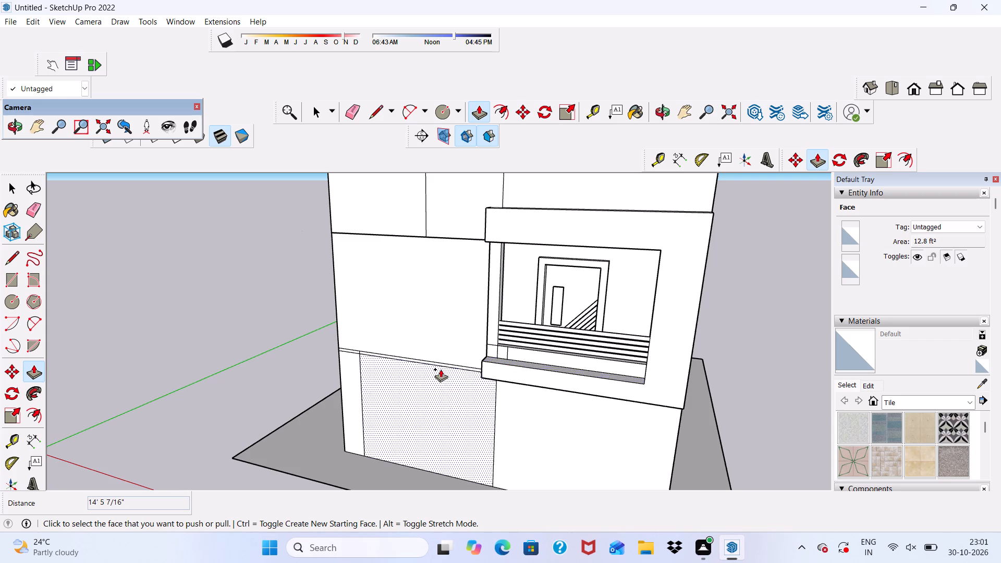
scroll(440, 264, down, 5)
key(space)
Examine the front facade and the seam lines on the top-storey wall from several angles.
middle_drag(443, 302, 483, 194)
scroll(479, 211, down, 3)
middle_drag(453, 206, 526, 222)
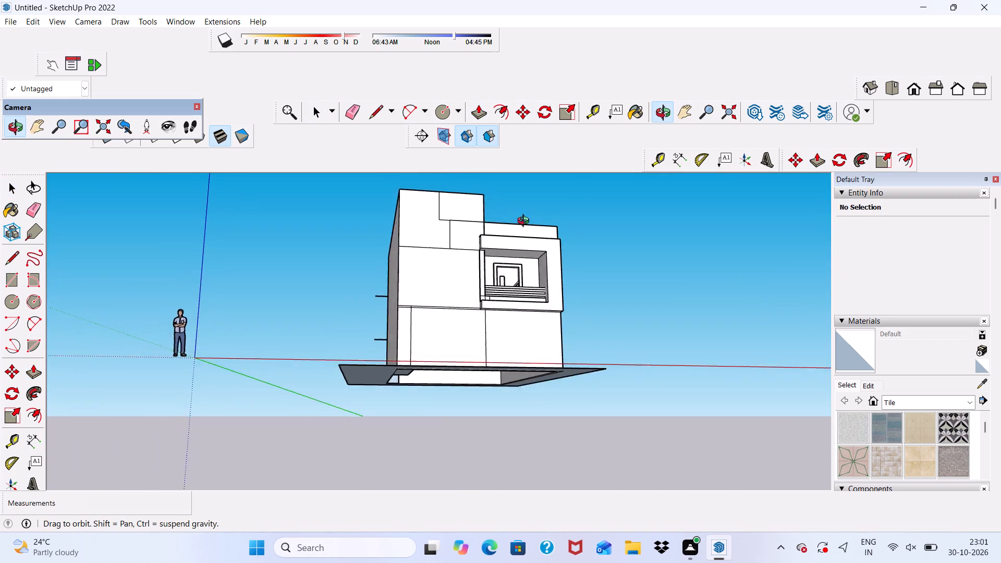
middle_drag(526, 222, 420, 262)
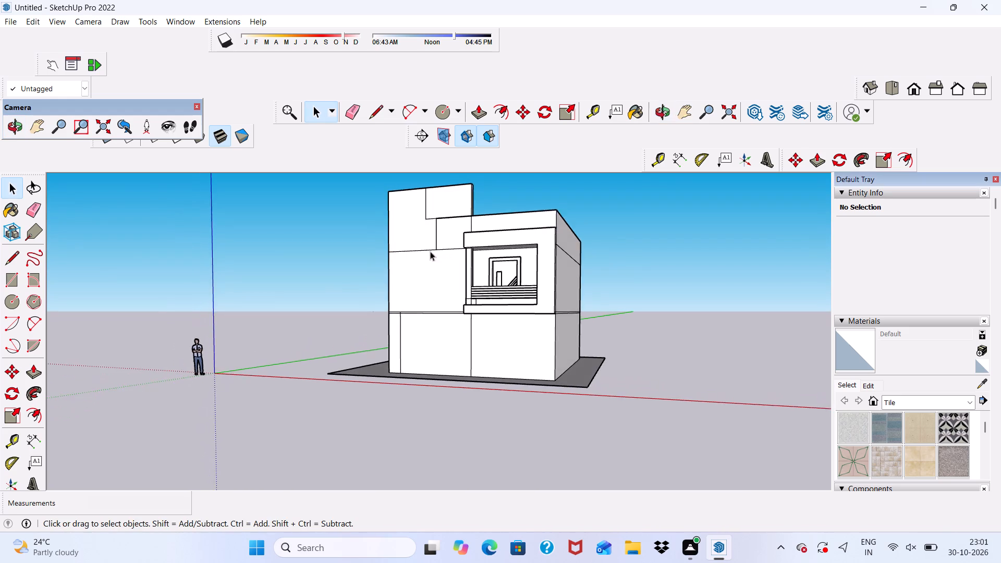
scroll(440, 244, up, 3)
scroll(441, 219, down, 1)
middle_drag(441, 219, 524, 273)
scroll(416, 207, up, 8)
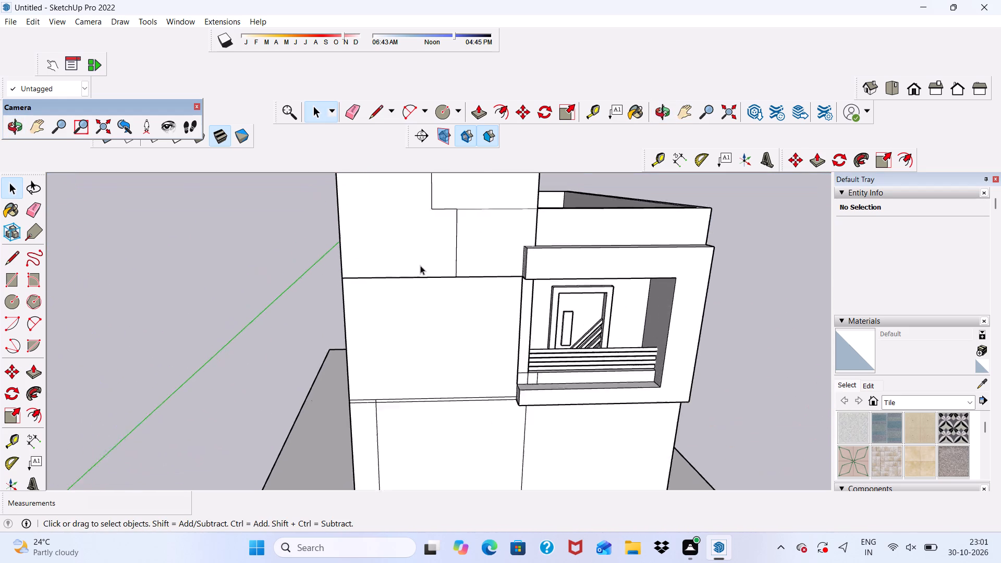
scroll(420, 265, up, 14)
middle_drag(413, 271, 424, 260)
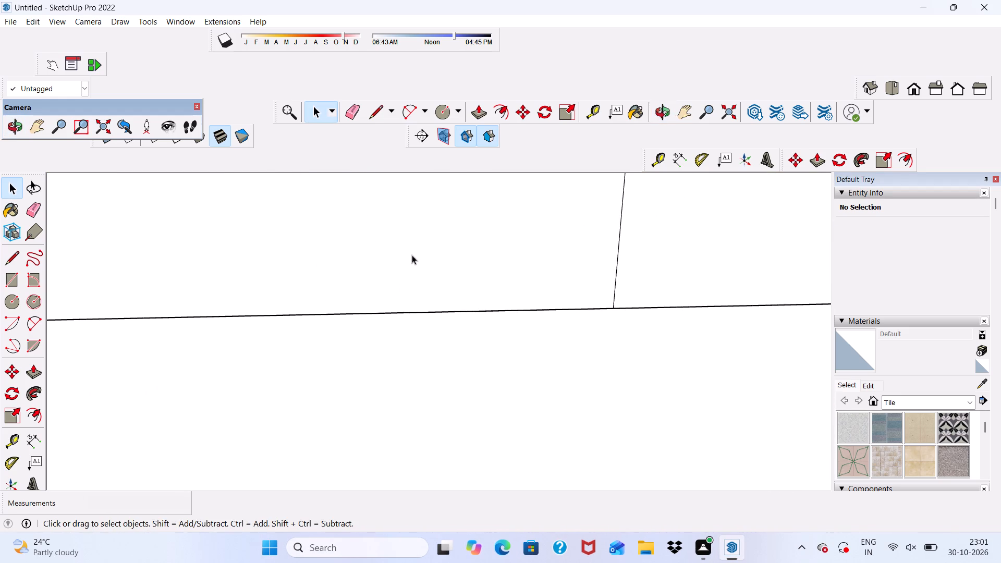
scroll(403, 259, down, 20)
middle_drag(481, 272, 473, 266)
scroll(469, 268, down, 11)
middle_drag(466, 244, 519, 214)
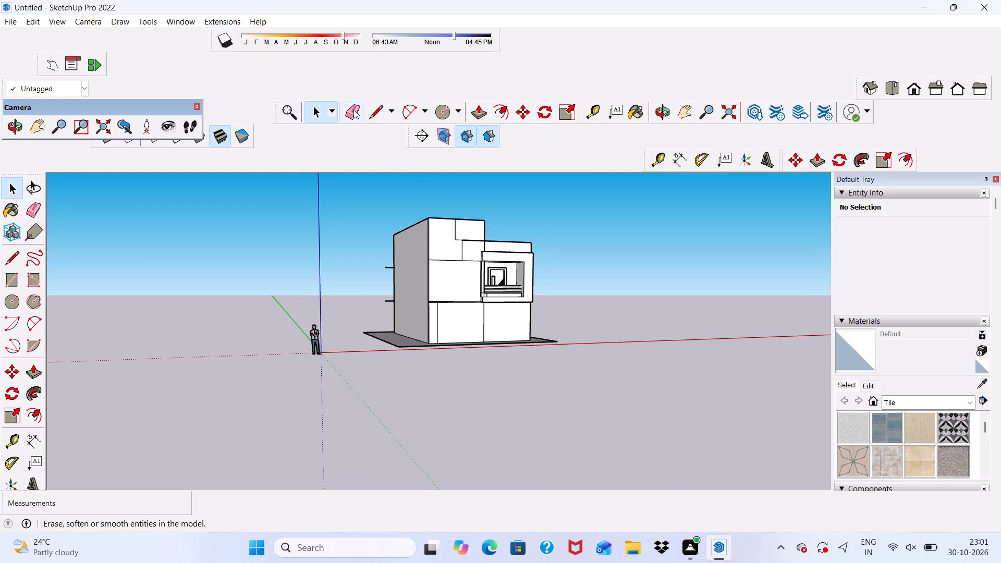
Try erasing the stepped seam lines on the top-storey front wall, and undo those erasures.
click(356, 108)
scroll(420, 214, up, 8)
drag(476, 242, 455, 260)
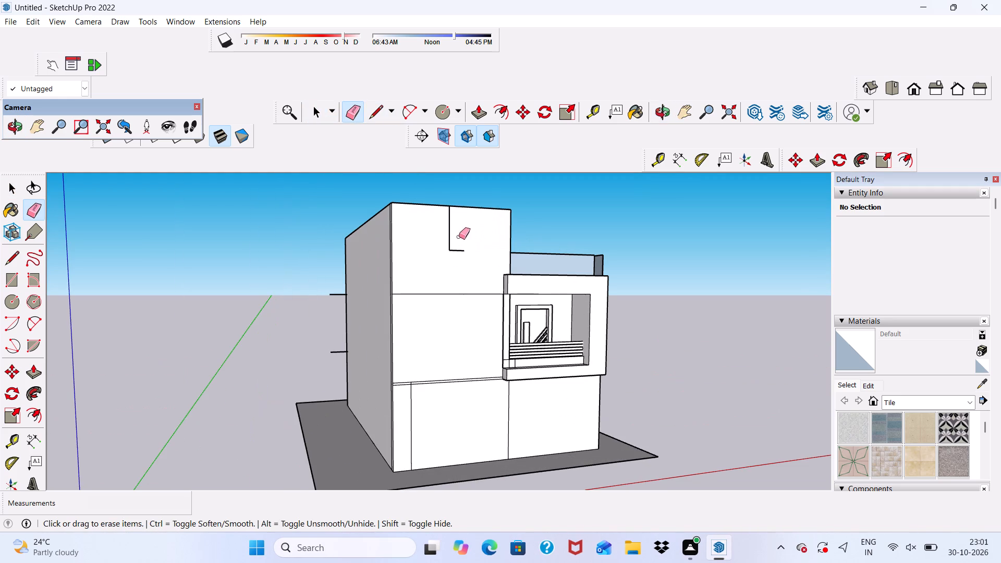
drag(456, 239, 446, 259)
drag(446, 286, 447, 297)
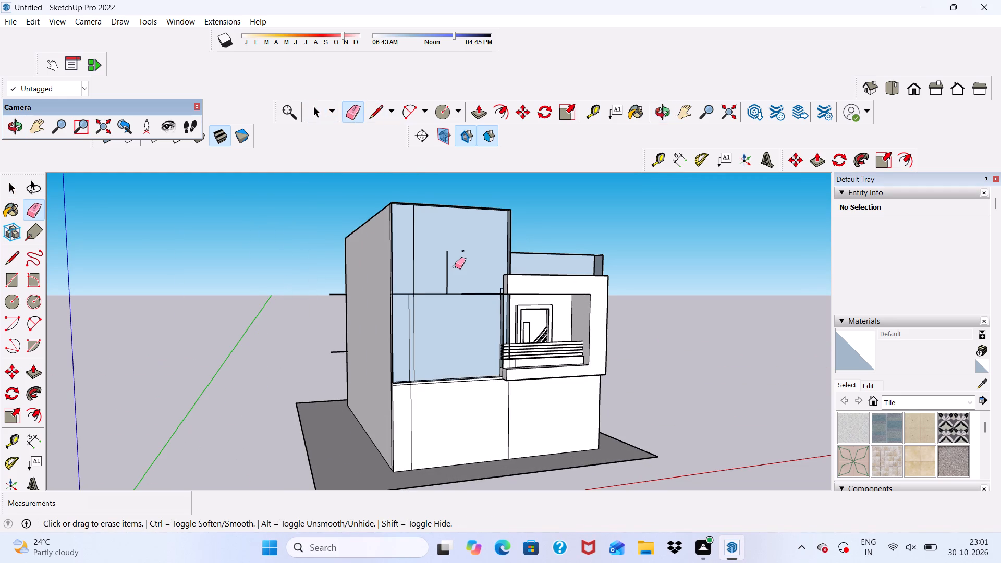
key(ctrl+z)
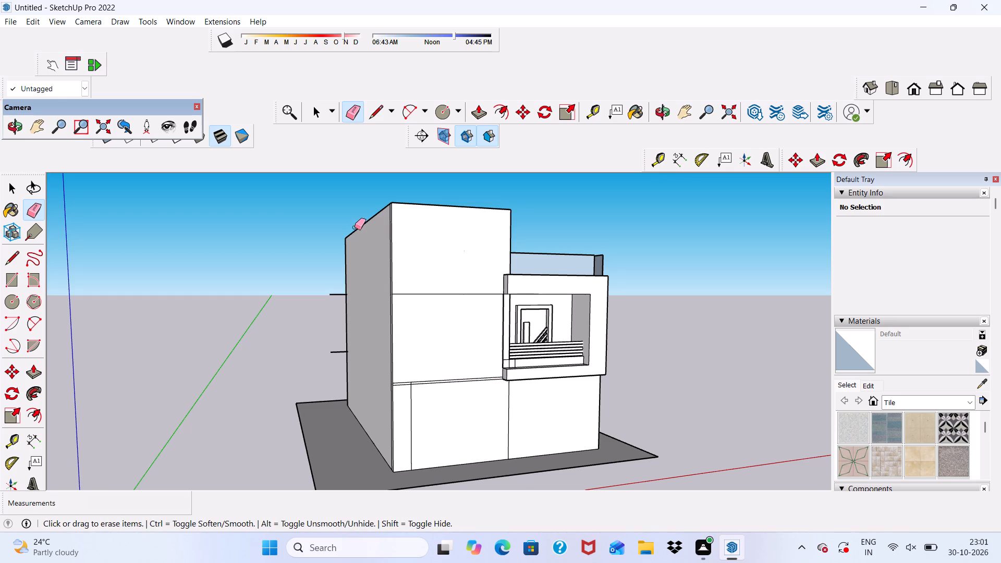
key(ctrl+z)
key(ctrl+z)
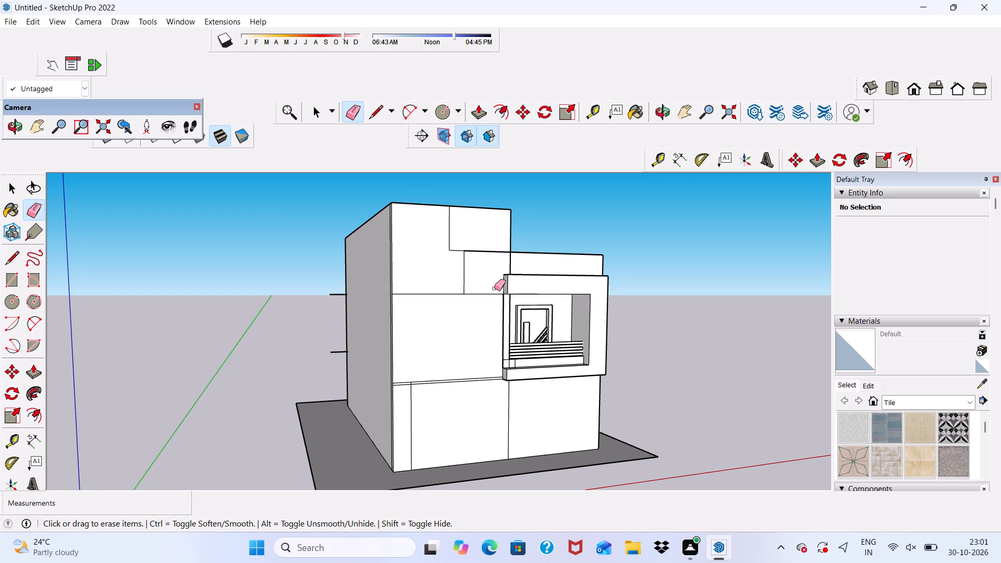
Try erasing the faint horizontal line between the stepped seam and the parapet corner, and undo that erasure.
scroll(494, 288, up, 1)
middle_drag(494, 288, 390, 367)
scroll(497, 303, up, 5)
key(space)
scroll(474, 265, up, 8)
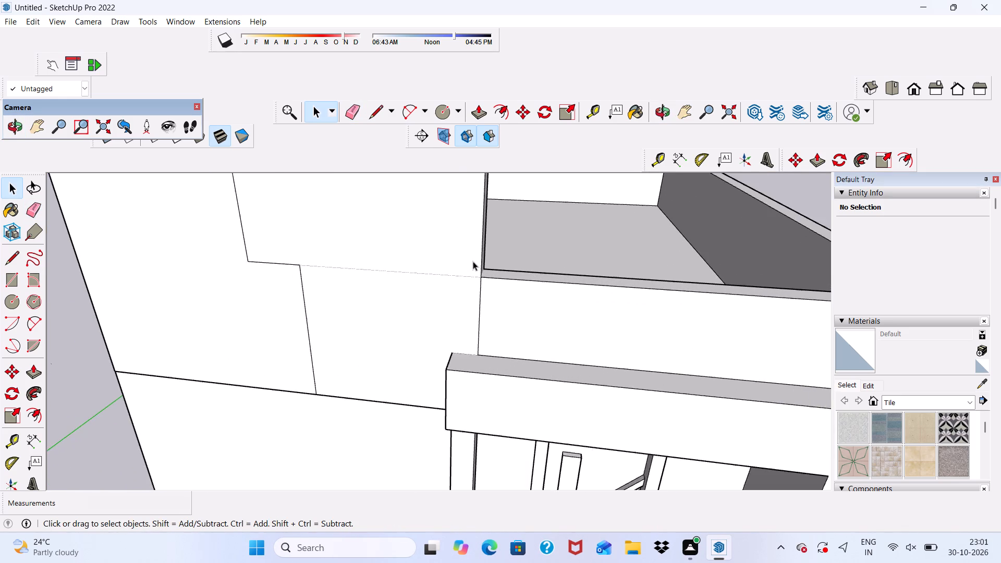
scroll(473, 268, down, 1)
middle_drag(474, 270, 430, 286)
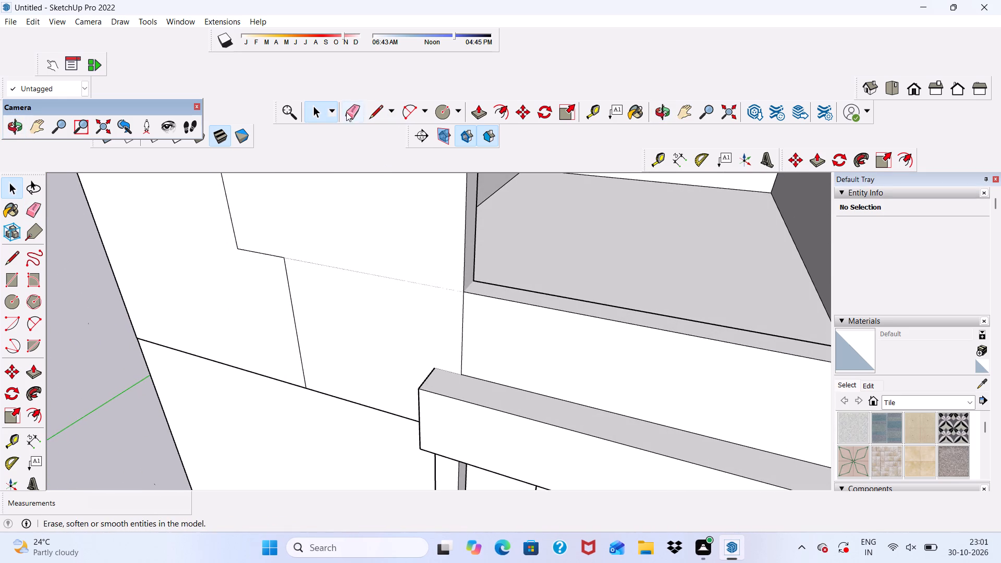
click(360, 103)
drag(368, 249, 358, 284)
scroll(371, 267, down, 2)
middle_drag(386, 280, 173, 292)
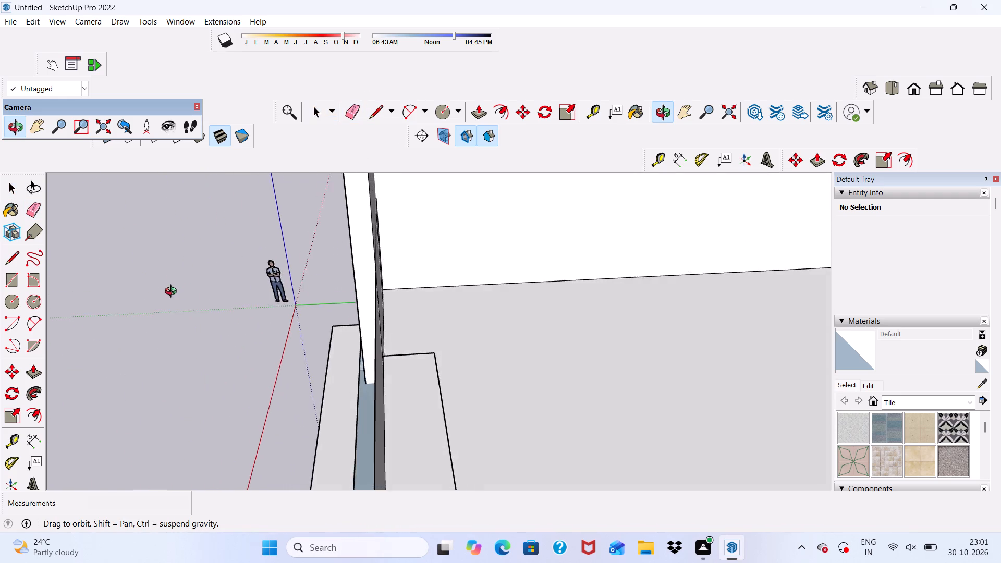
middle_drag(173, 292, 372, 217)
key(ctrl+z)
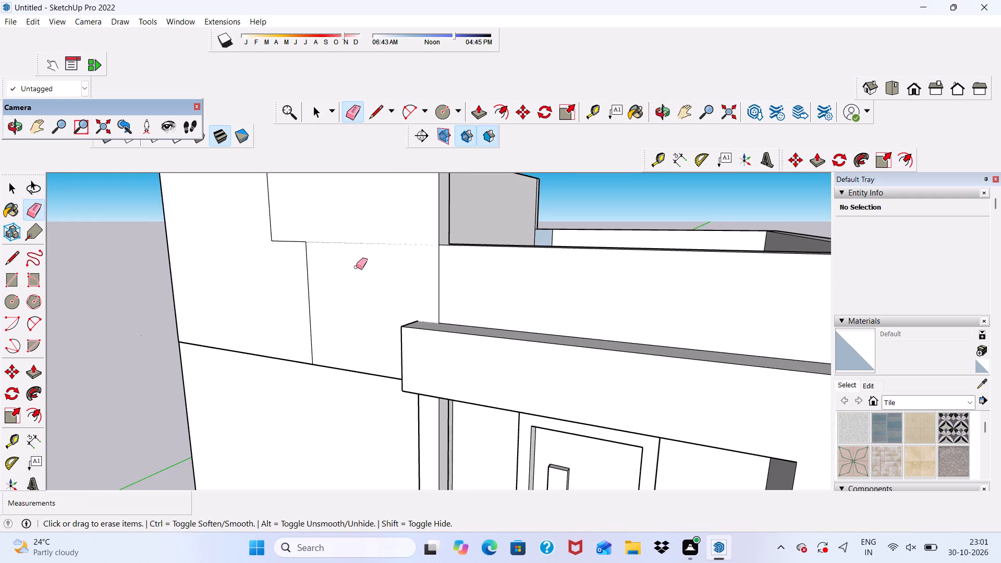
Erase the stepped seam lines on the top-storey front wall and the horizontal line running from them to the parapet.
scroll(437, 260, down, 1)
scroll(442, 254, up, 6)
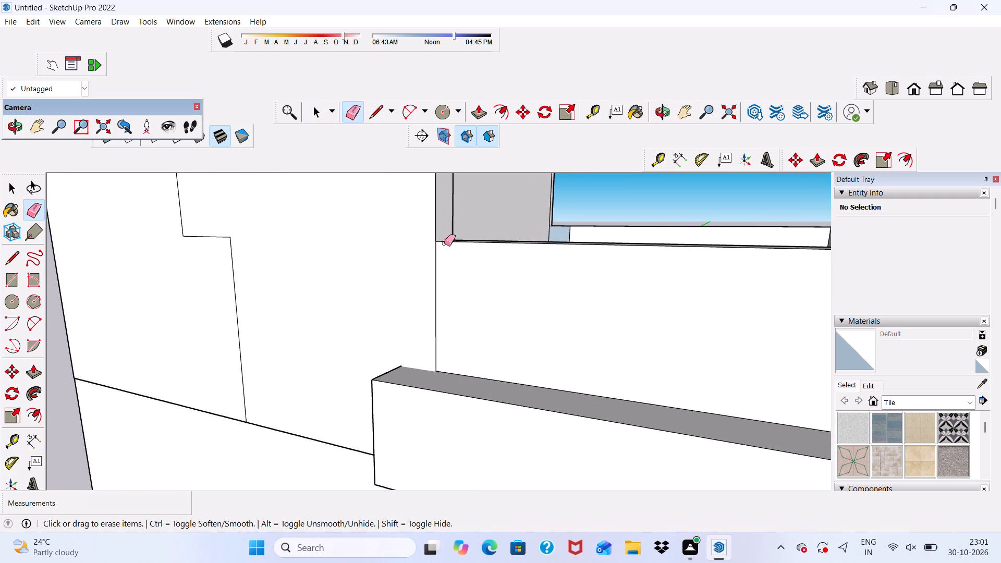
drag(218, 235, 223, 252)
drag(230, 244, 226, 268)
drag(182, 223, 168, 228)
scroll(180, 217, down, 13)
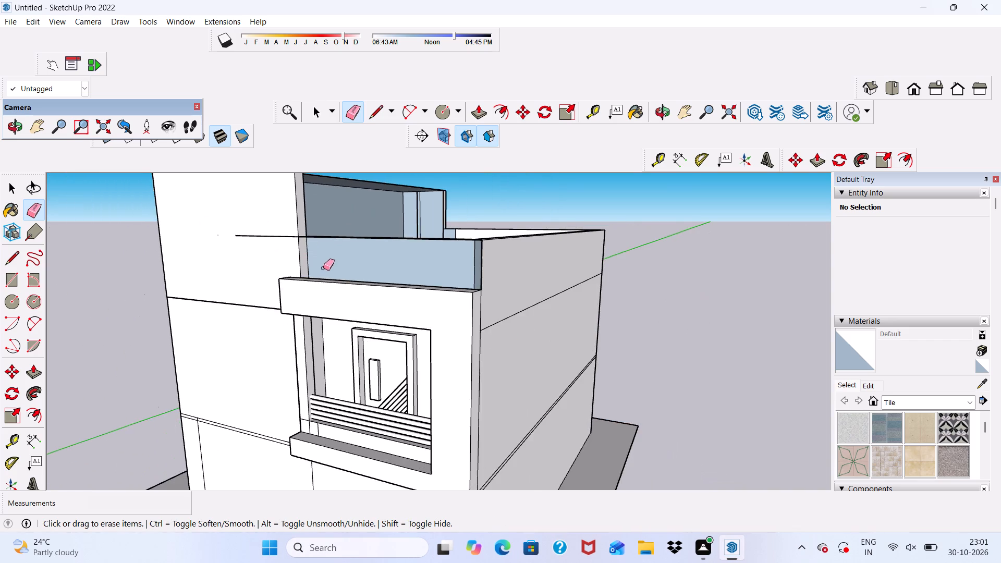
scroll(283, 229, up, 3)
drag(281, 229, 273, 248)
Erase the front parapet's top edge above the balcony frame and the short edges at its outer corner.
scroll(279, 238, down, 4)
scroll(349, 255, up, 1)
middle_drag(350, 255, 172, 271)
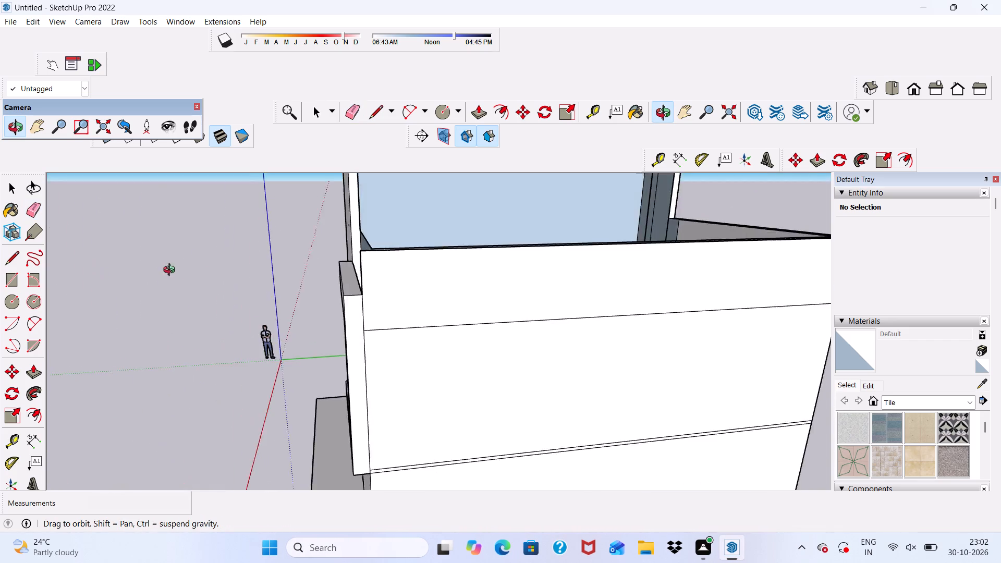
middle_drag(172, 271, 348, 289)
scroll(400, 275, up, 2)
click(435, 255)
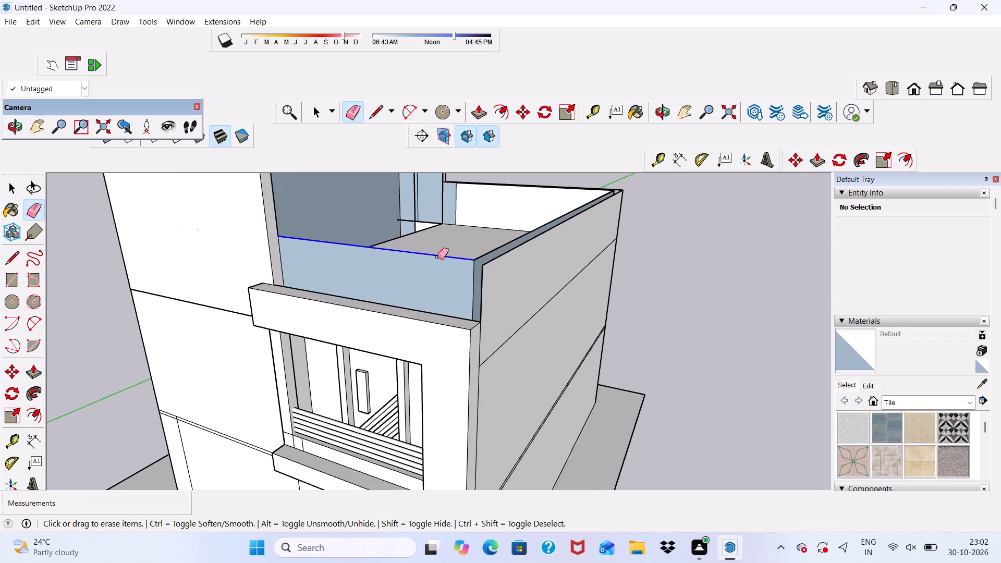
drag(475, 261, 480, 263)
scroll(464, 258, down, 4)
middle_drag(465, 265, 561, 306)
scroll(529, 280, up, 4)
drag(507, 270, 509, 288)
drag(516, 285, 512, 291)
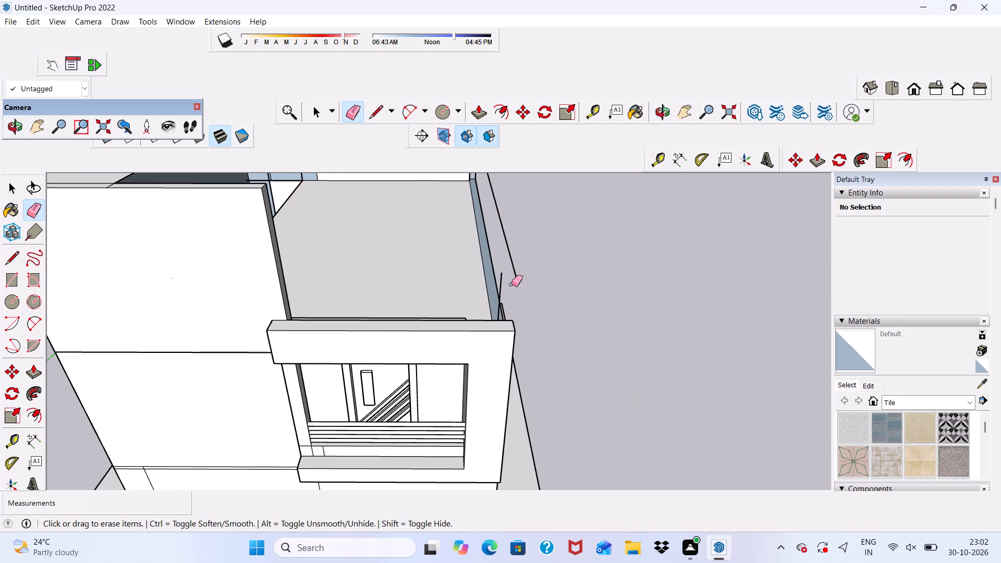
Erase the loose long top edge of the side parapet and the vertical line at its front corner.
scroll(518, 259, down, 4)
middle_drag(516, 259, 339, 236)
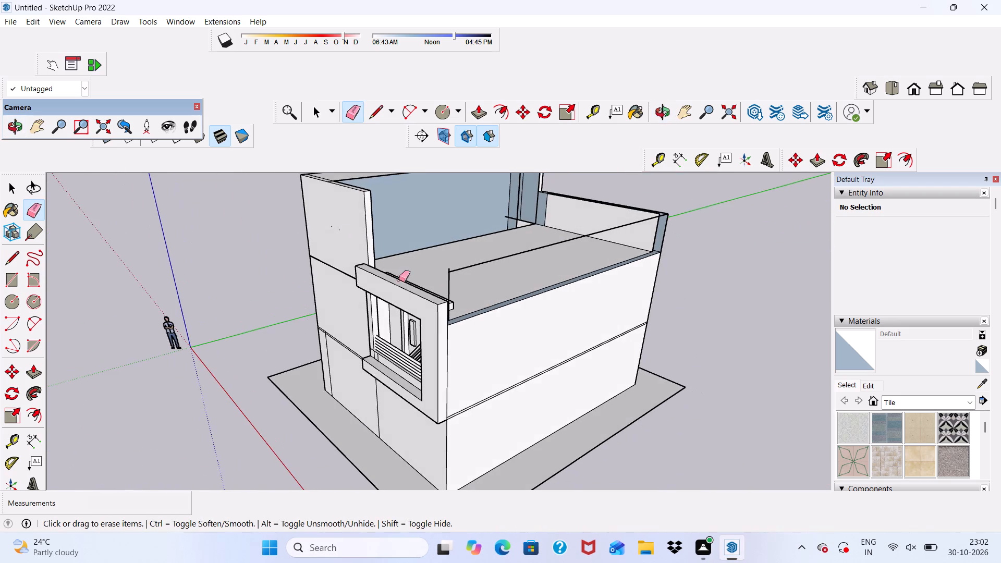
scroll(521, 286, up, 5)
drag(512, 227, 512, 251)
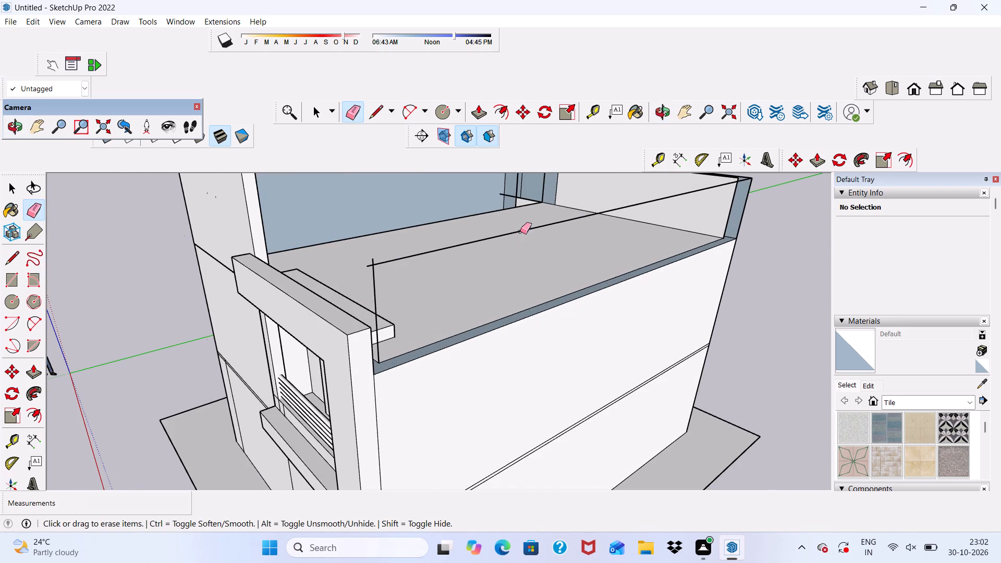
drag(520, 231, 514, 236)
scroll(388, 292, up, 4)
click(360, 284)
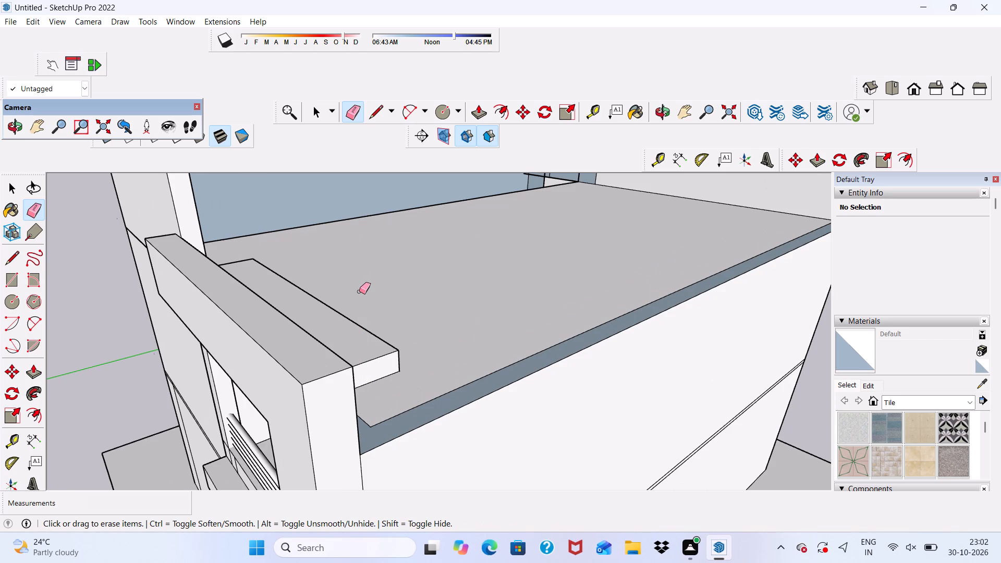
Erase the short loose line jutting out near the far corner of the top-storey wall above the roof terrace.
scroll(132, 562, down, 1)
scroll(3, 291, up, 2)
scroll(479, 380, down, 4)
scroll(543, 303, down, 5)
middle_drag(580, 372, 520, 391)
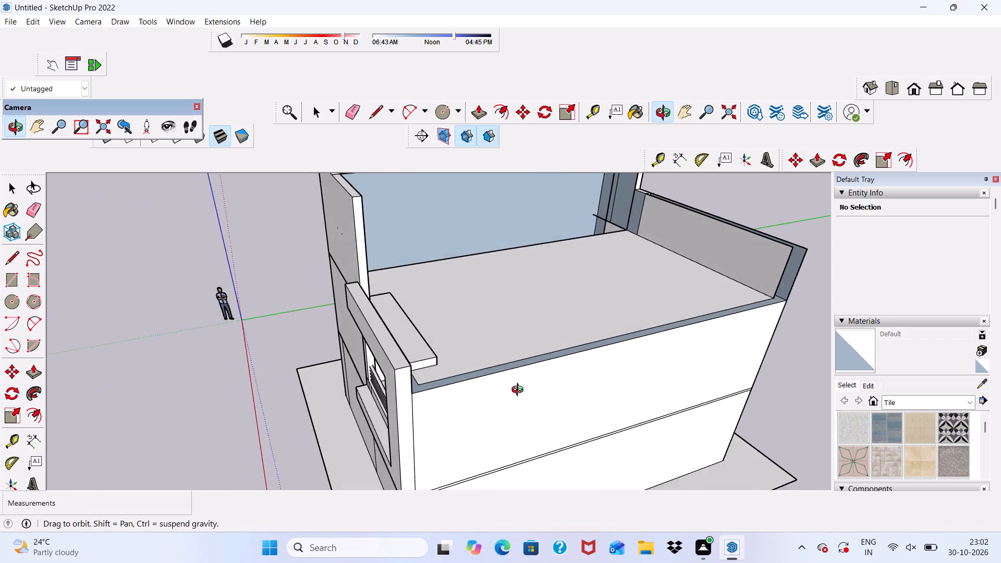
middle_drag(520, 391, 515, 375)
scroll(600, 220, up, 12)
click(633, 255)
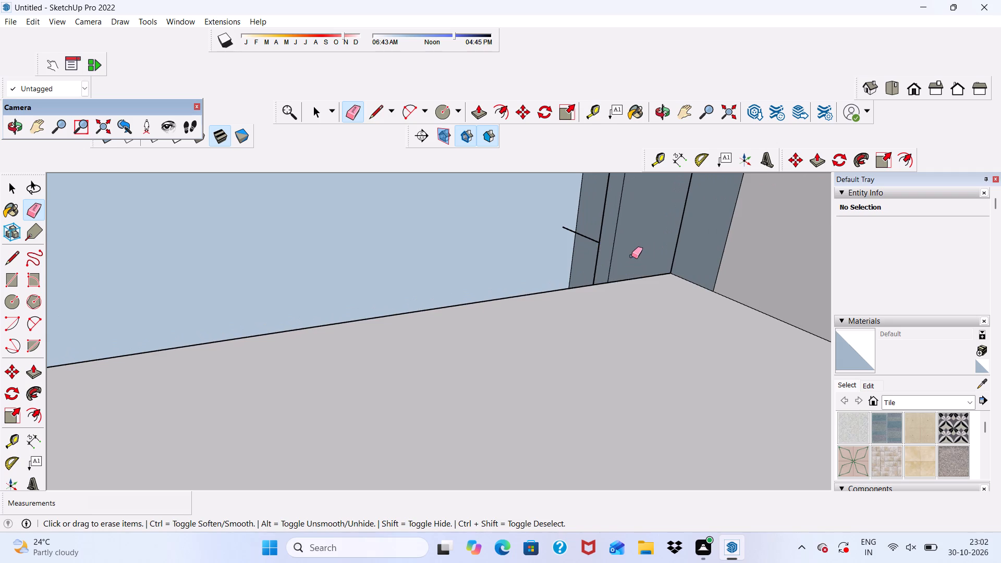
scroll(554, 254, down, 5)
scroll(563, 242, up, 5)
drag(561, 240, 560, 251)
Push/pull the recessed blue top-storey wall face about 14' 5" towards the terrace, flush with the end of the front wall.
scroll(542, 223, down, 11)
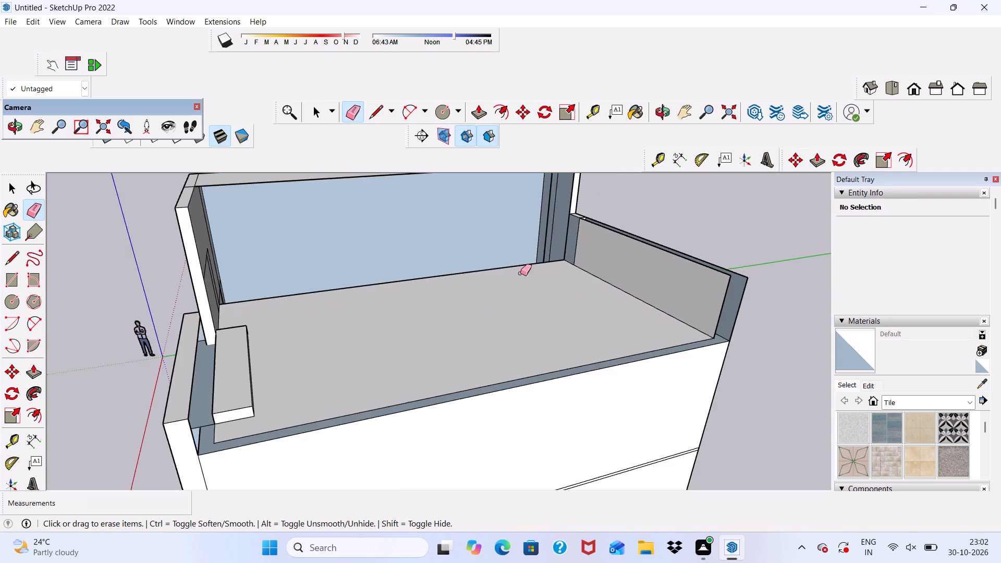
scroll(520, 273, down, 2)
middle_drag(517, 294, 282, 344)
middle_drag(446, 283, 702, 289)
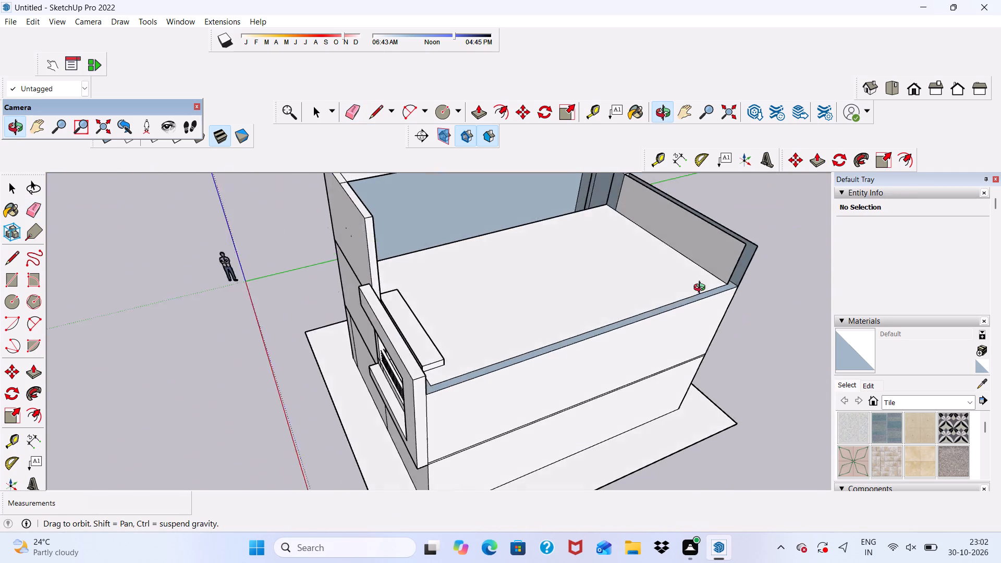
middle_drag(702, 289, 724, 314)
key(space)
scroll(357, 243, up, 4)
click(405, 210)
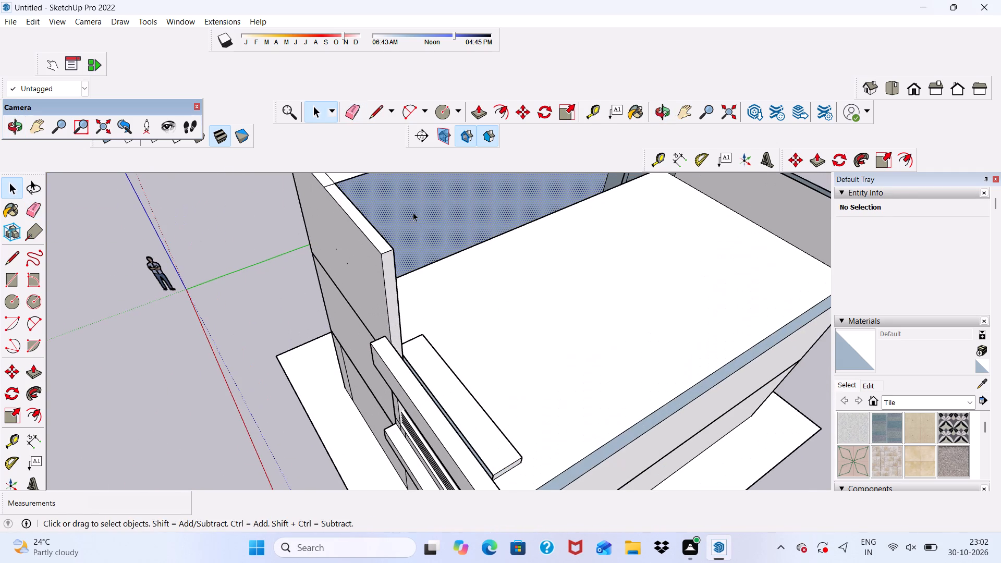
click(479, 115)
click(424, 180)
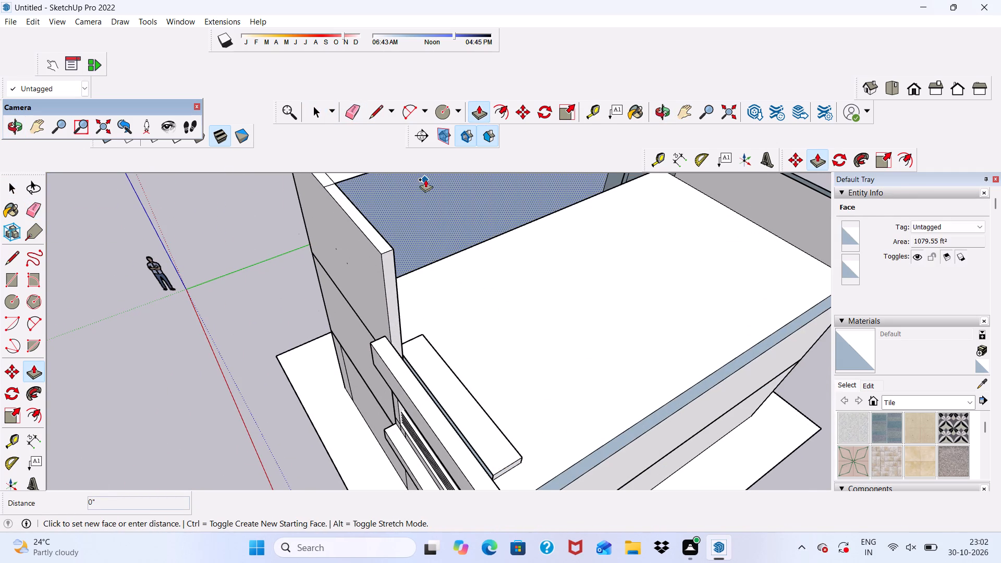
scroll(425, 271, down, 5)
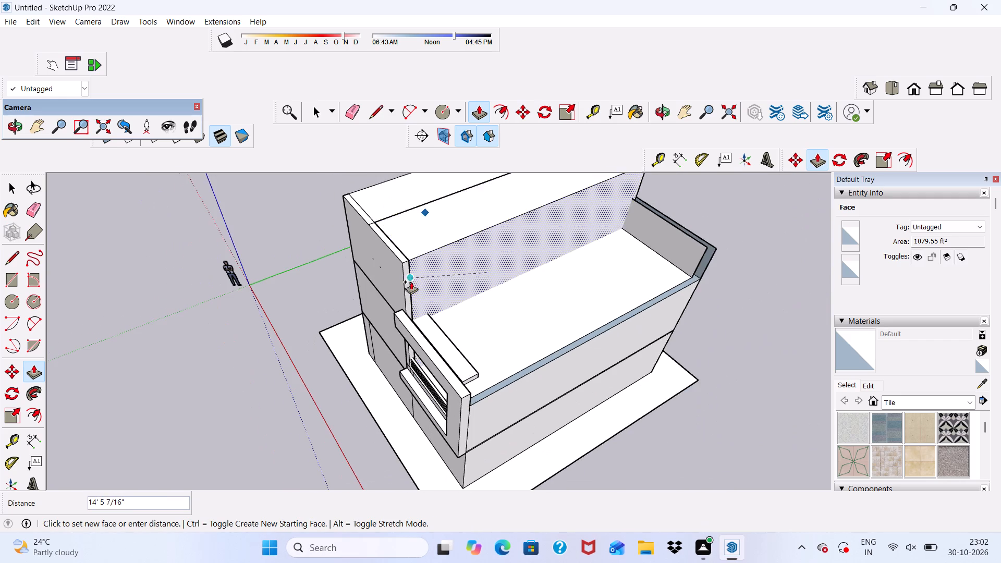
scroll(411, 281, up, 4)
click(411, 281)
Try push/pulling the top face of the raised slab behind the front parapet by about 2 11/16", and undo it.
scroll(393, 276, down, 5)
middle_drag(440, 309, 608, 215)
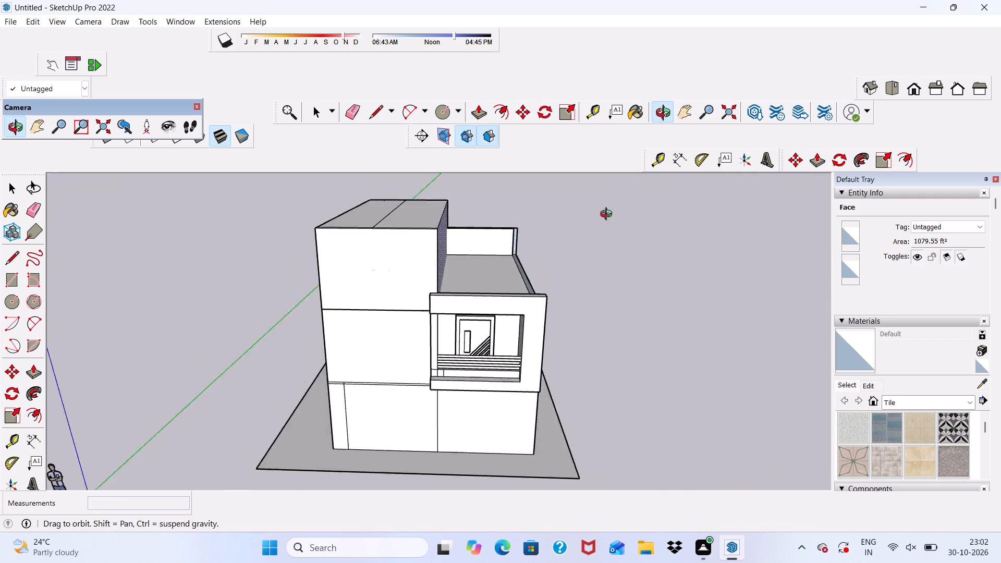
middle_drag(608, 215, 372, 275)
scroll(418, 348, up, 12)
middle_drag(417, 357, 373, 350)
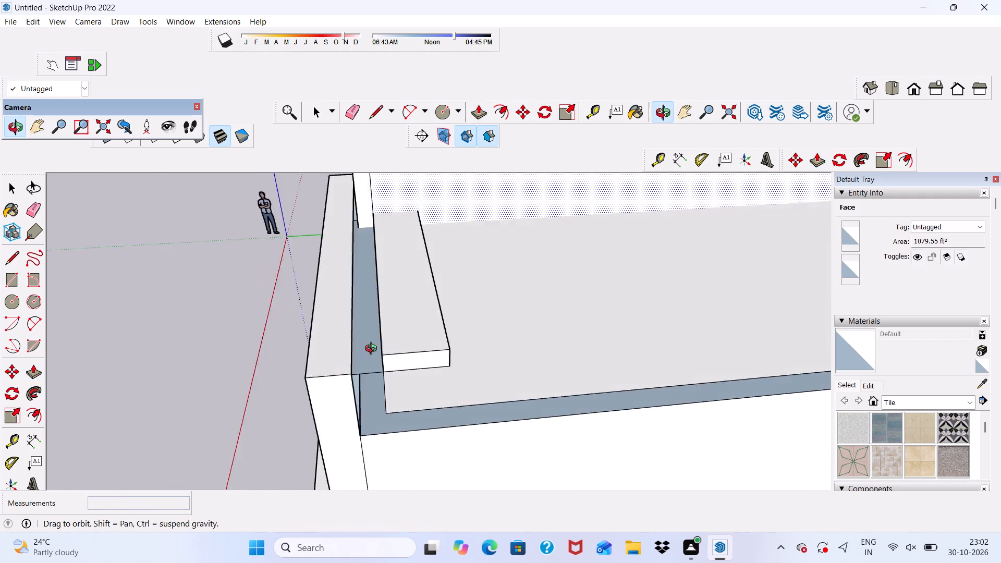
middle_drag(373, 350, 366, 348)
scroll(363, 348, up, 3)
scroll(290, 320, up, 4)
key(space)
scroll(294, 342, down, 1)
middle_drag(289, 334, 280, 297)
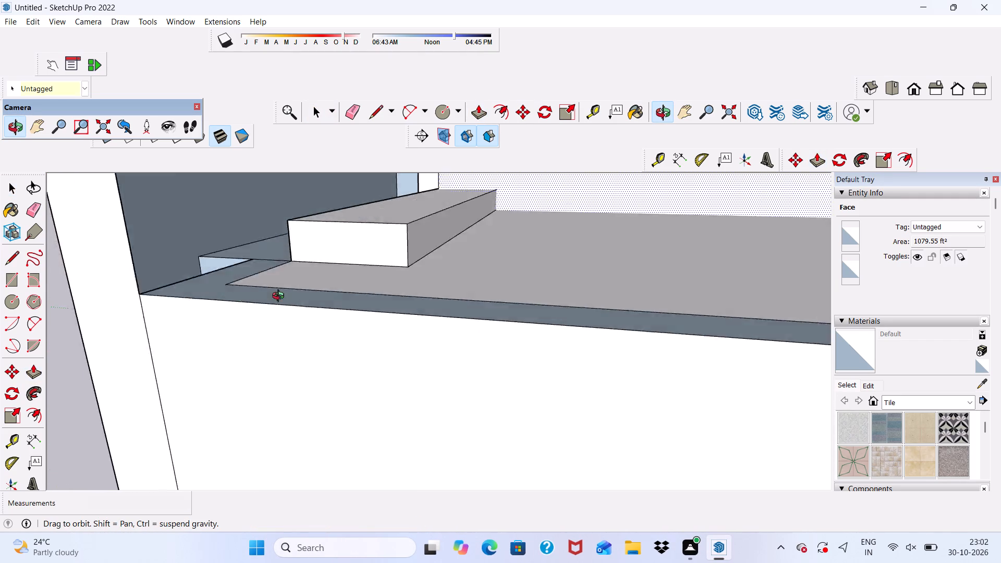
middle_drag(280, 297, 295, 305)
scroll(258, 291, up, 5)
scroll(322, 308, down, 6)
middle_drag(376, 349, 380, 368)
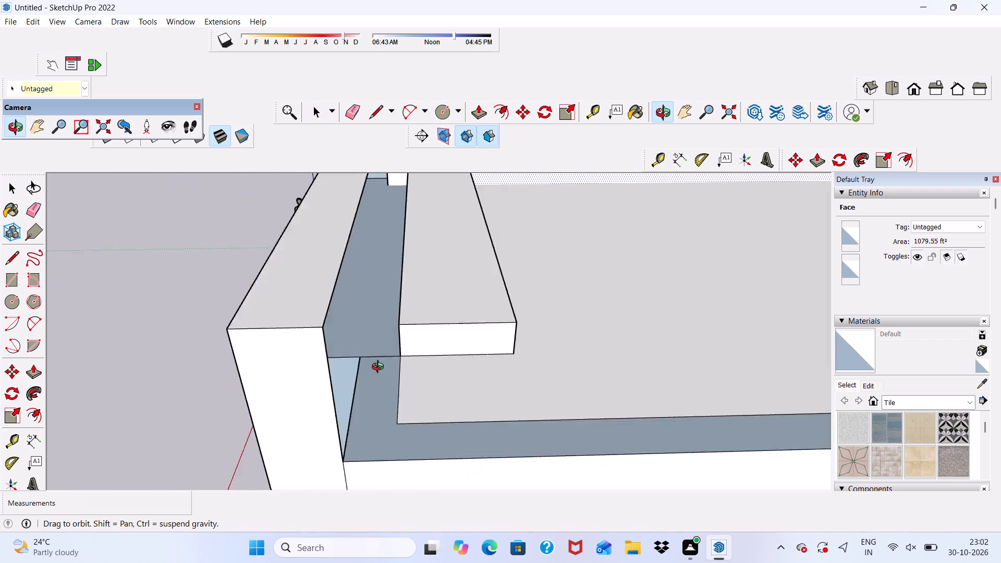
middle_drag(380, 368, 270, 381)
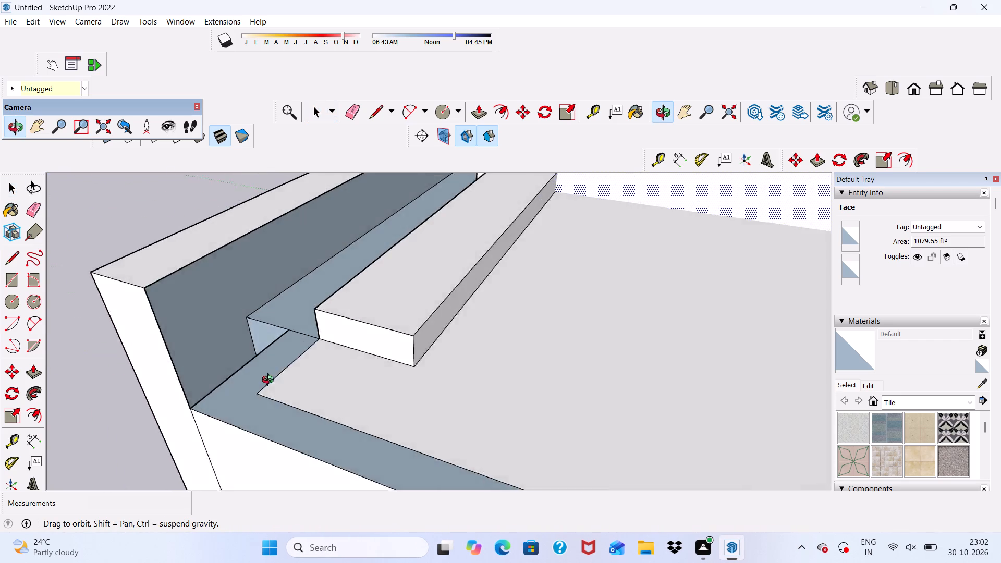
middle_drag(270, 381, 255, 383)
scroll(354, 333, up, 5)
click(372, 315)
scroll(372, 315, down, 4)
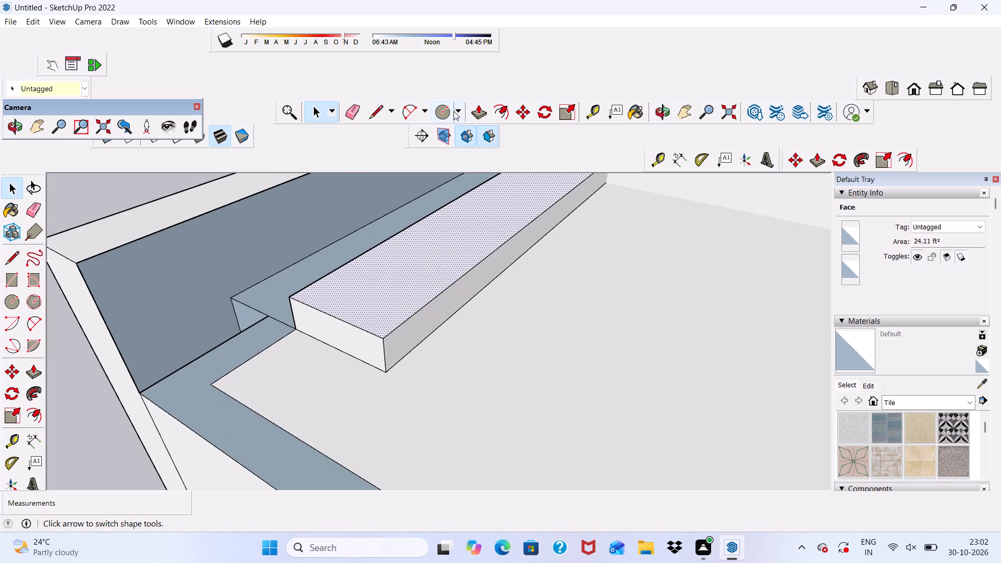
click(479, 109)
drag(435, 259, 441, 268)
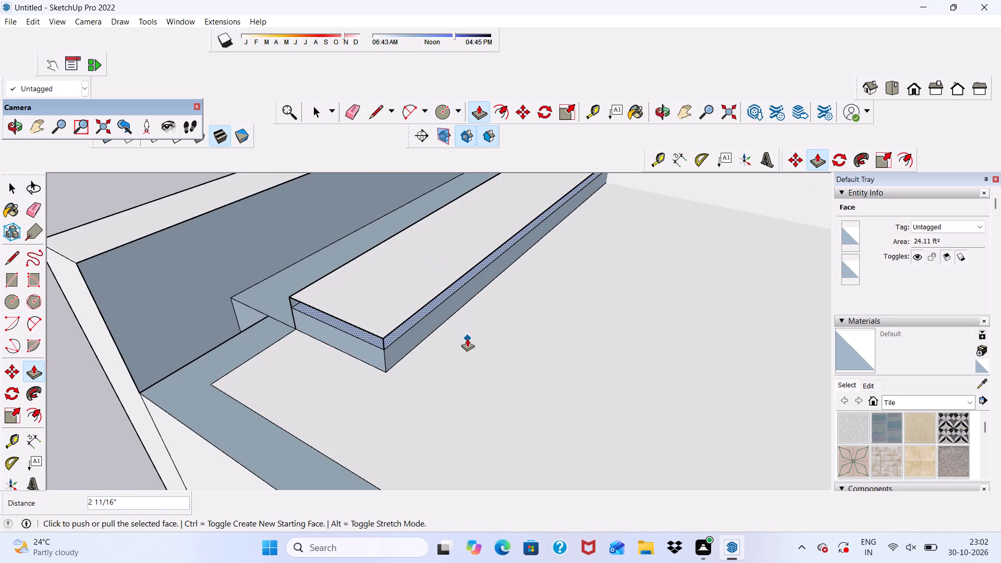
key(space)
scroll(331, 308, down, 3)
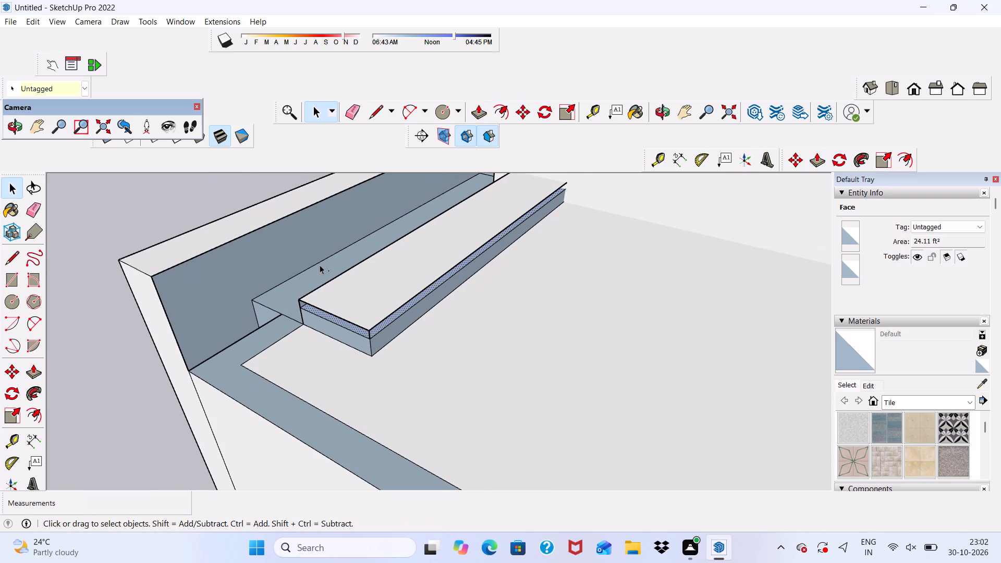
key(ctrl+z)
Erase the outer top edges of the raised slab behind the front parapet.
click(353, 113)
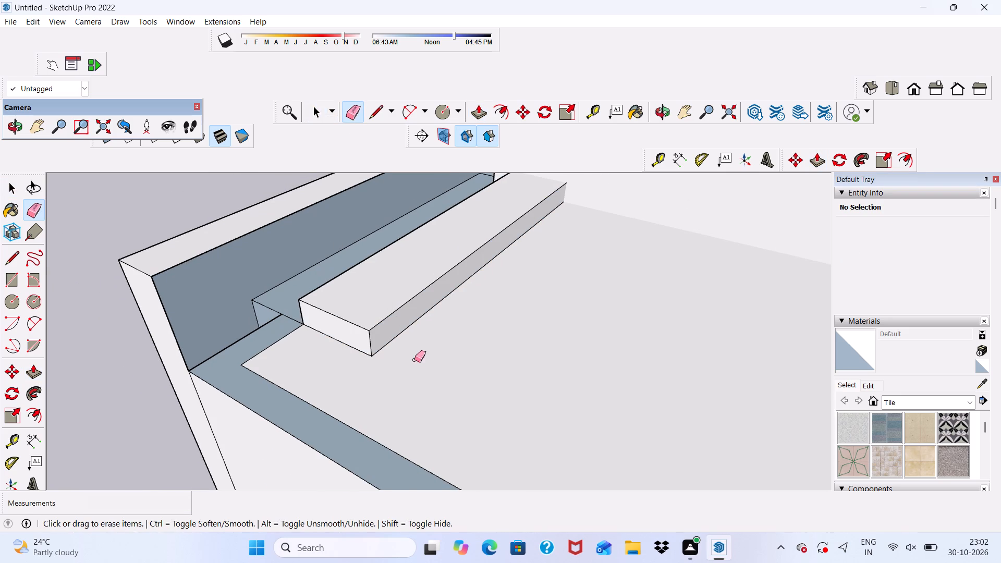
scroll(414, 360, up, 2)
scroll(346, 325, up, 1)
drag(346, 325, 361, 335)
click(359, 323)
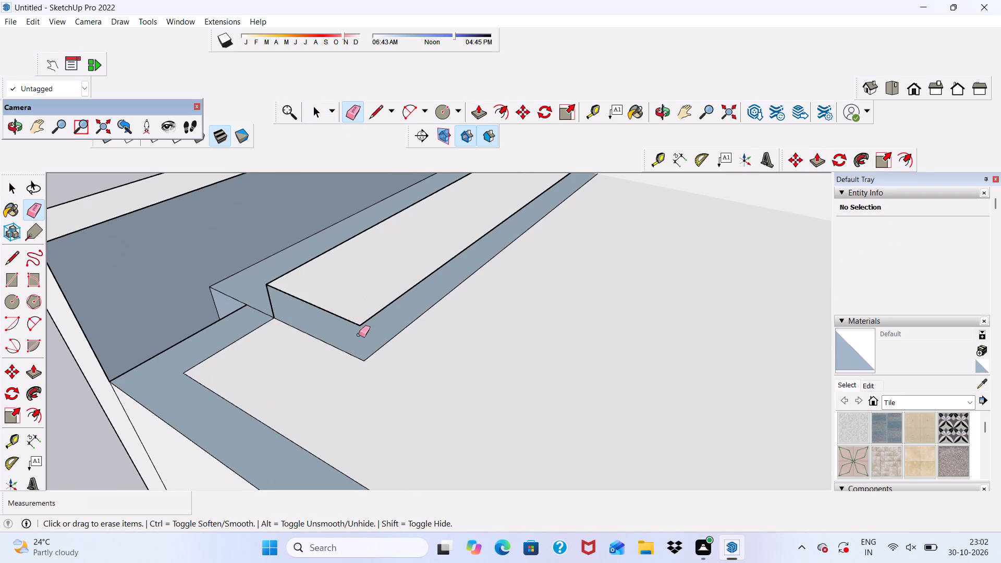
drag(353, 316, 360, 327)
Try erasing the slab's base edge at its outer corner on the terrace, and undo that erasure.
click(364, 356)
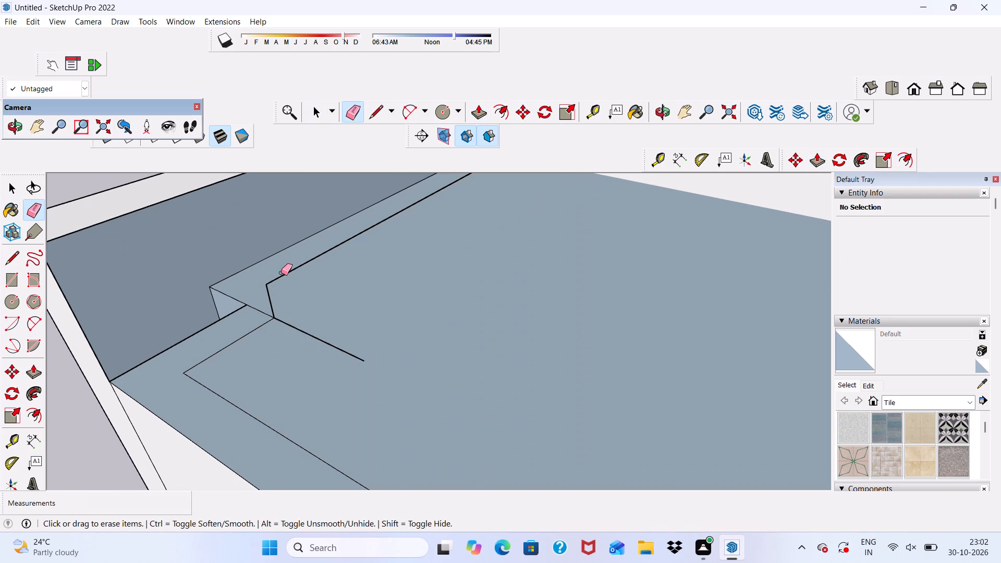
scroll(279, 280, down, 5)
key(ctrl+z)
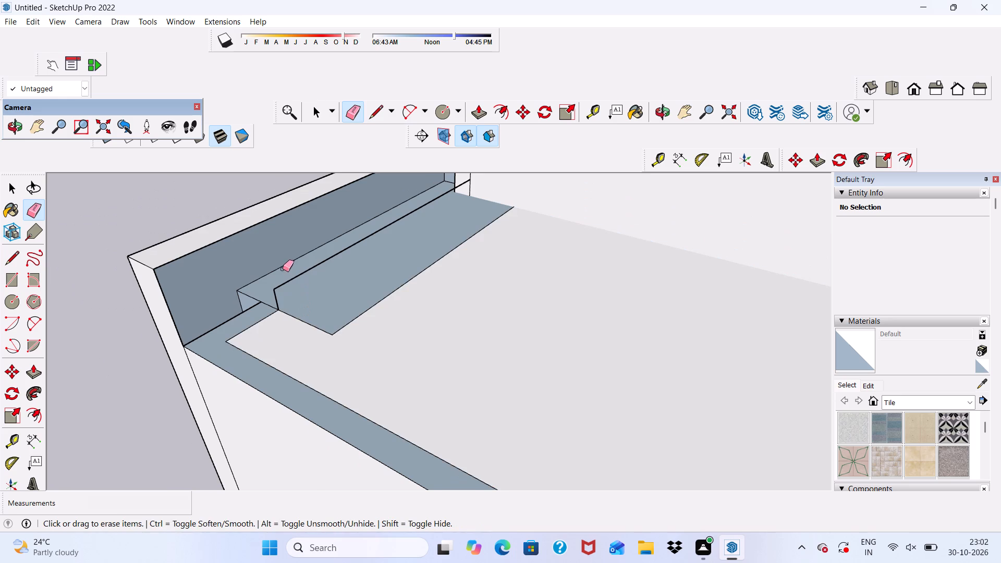
Erase the slab's remaining long upper edge and the short upright edge at its end.
scroll(283, 269, up, 3)
click(284, 289)
drag(268, 309, 284, 312)
Push/pull the front parapet's blue inner face about 1' 1" to meet the corner of the terrace's edge strip.
scroll(349, 296, down, 6)
middle_drag(444, 258, 419, 283)
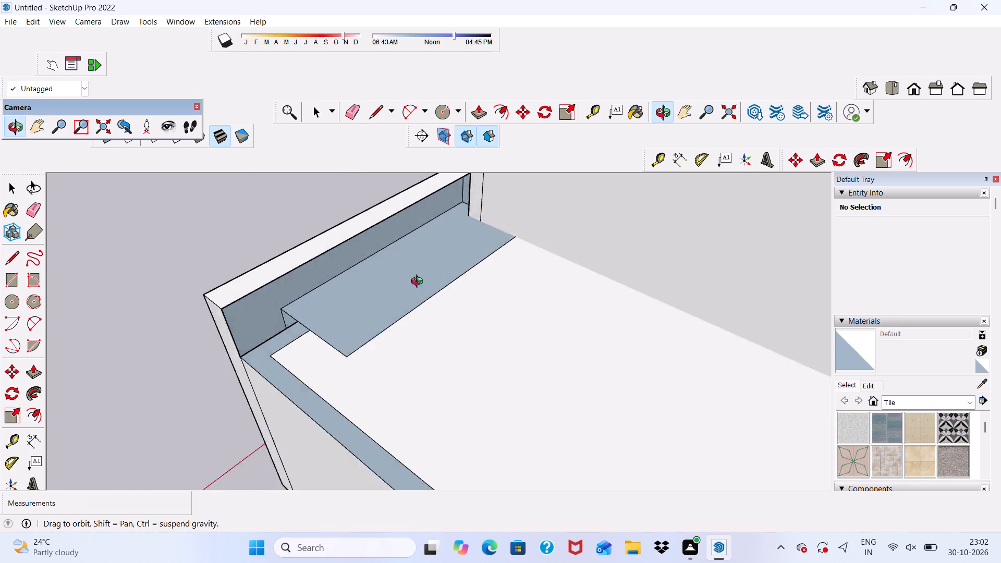
middle_drag(419, 283, 353, 286)
key(space)
scroll(295, 273, up, 3)
click(228, 266)
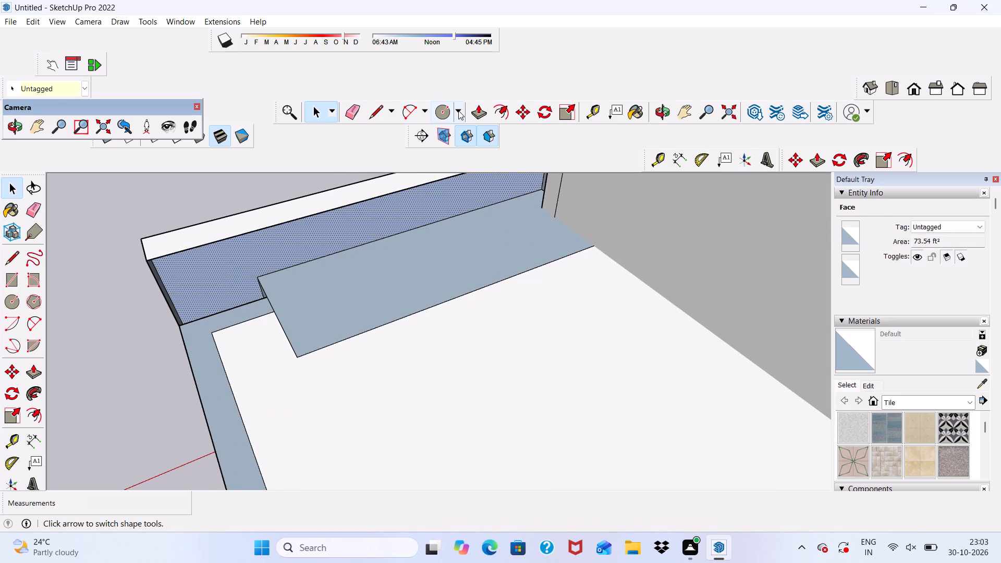
click(473, 107)
click(233, 256)
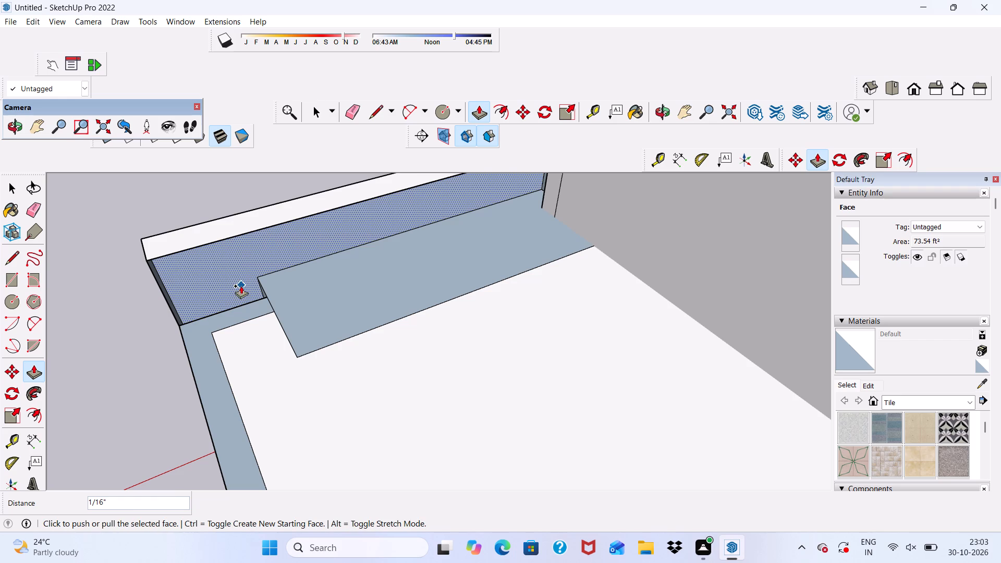
click(207, 270)
scroll(162, 287, down, 4)
middle_drag(168, 300, 169, 299)
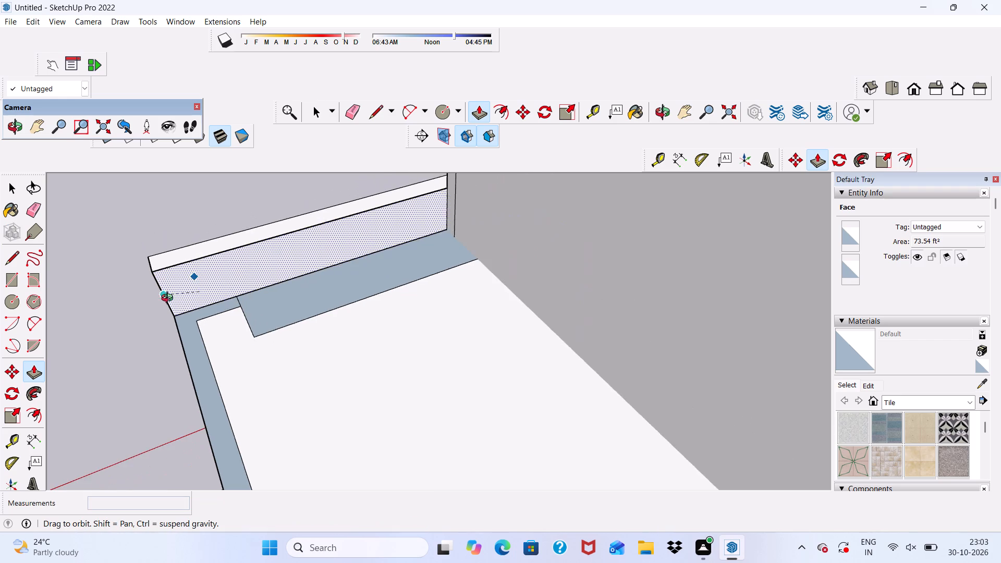
middle_drag(169, 299, 351, 248)
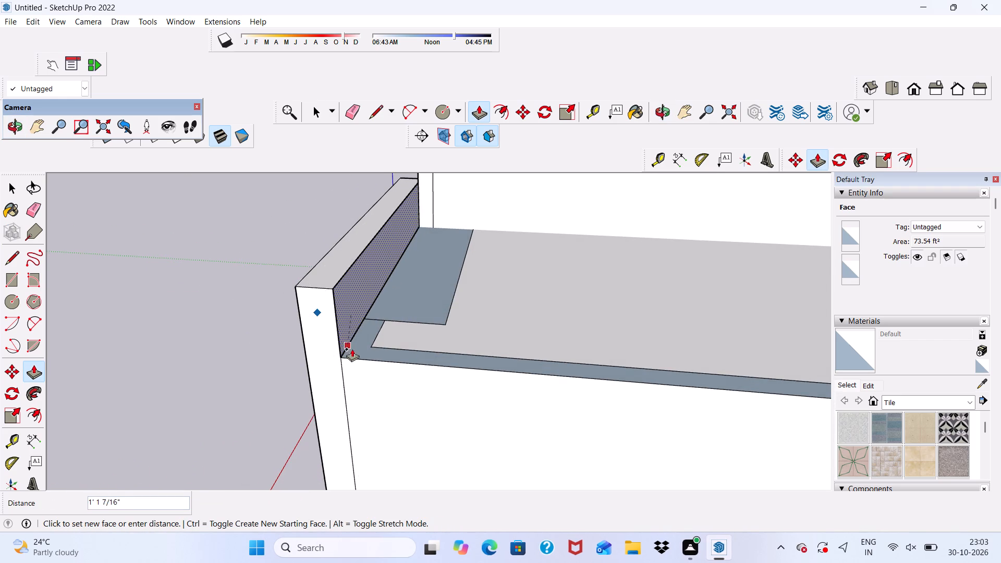
click(347, 358)
Push/pull the blue patch behind the front parapet about 2' 8 11/16" and the blue terrace perimeter strip about 5 7/8".
middle_drag(350, 346, 416, 297)
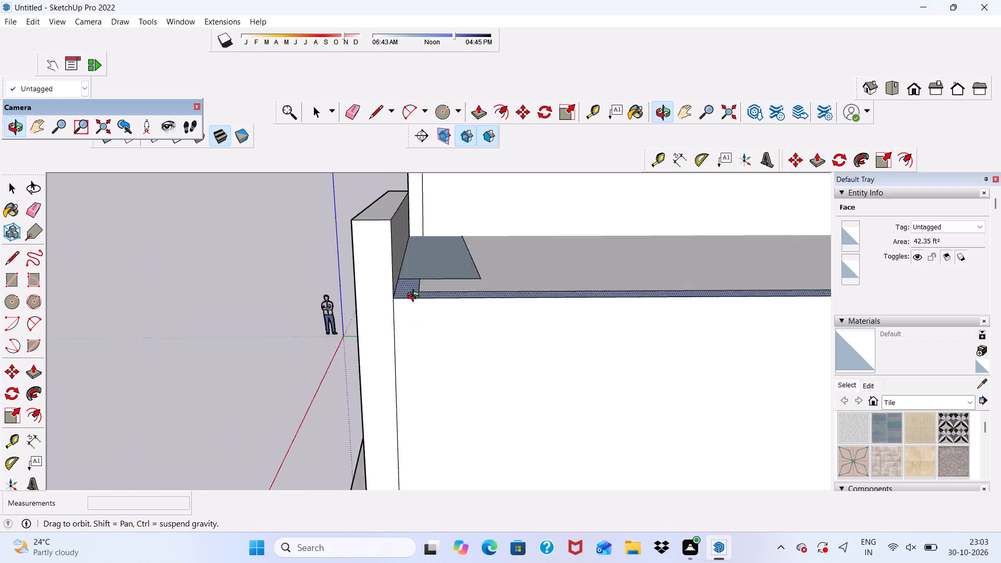
middle_drag(416, 297, 542, 280)
scroll(541, 273, up, 1)
scroll(434, 235, down, 5)
middle_drag(408, 267, 229, 365)
scroll(439, 280, up, 5)
click(373, 287)
click(325, 352)
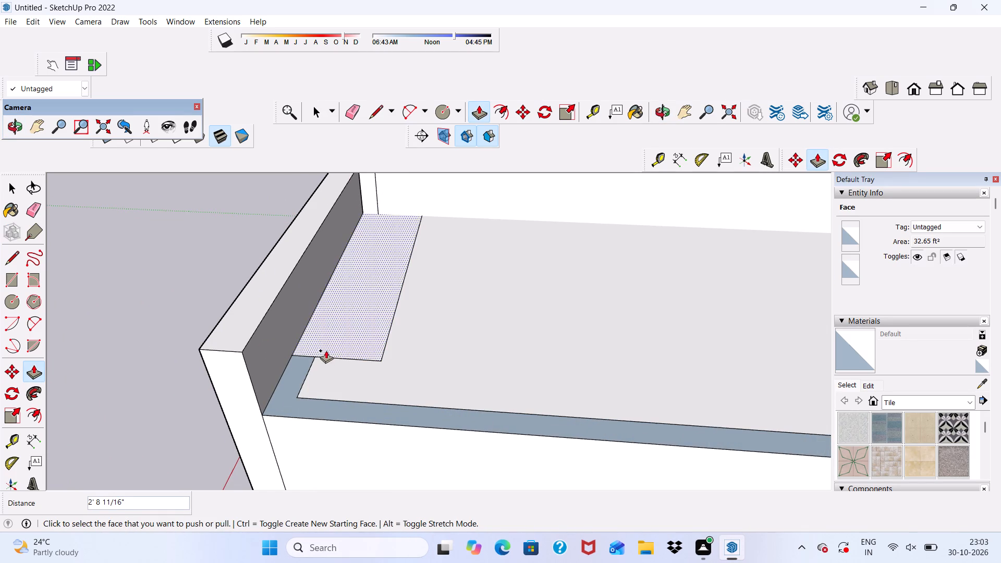
click(300, 370)
click(343, 374)
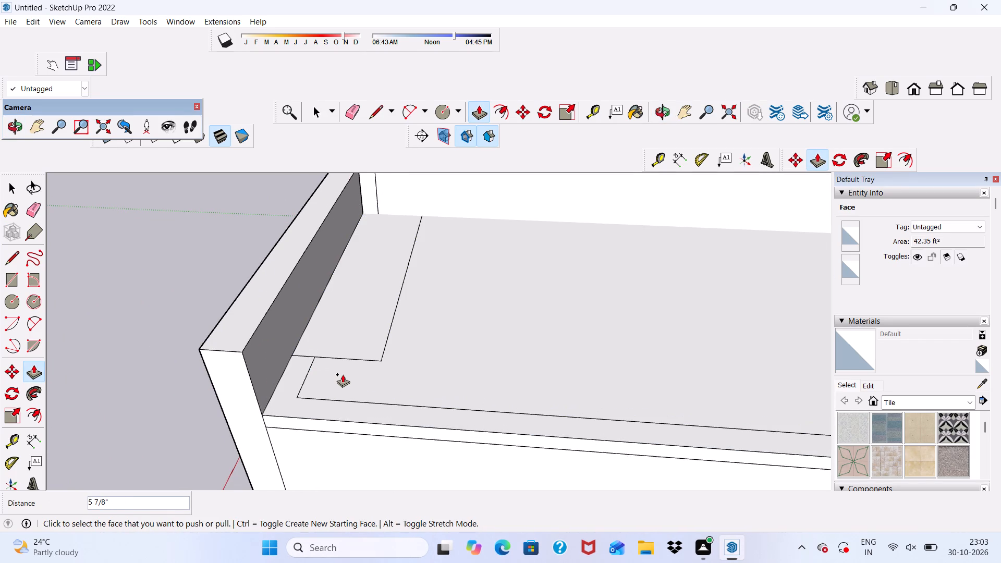
Erase the top edges of the rear terrace parapet and its two leftover upright lines at the outer corner.
scroll(311, 331, down, 6)
scroll(368, 298, down, 5)
scroll(487, 303, down, 1)
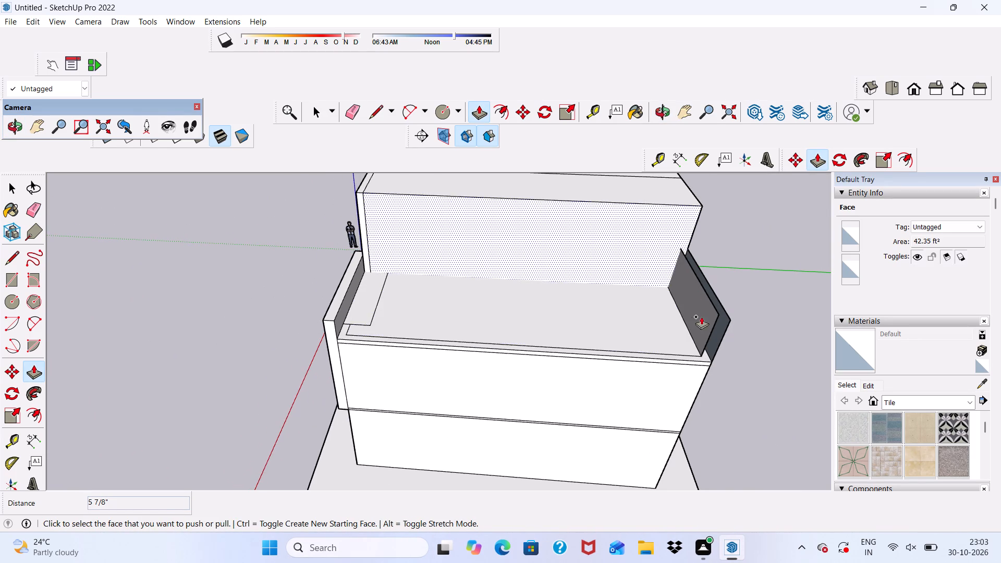
middle_drag(703, 317, 591, 268)
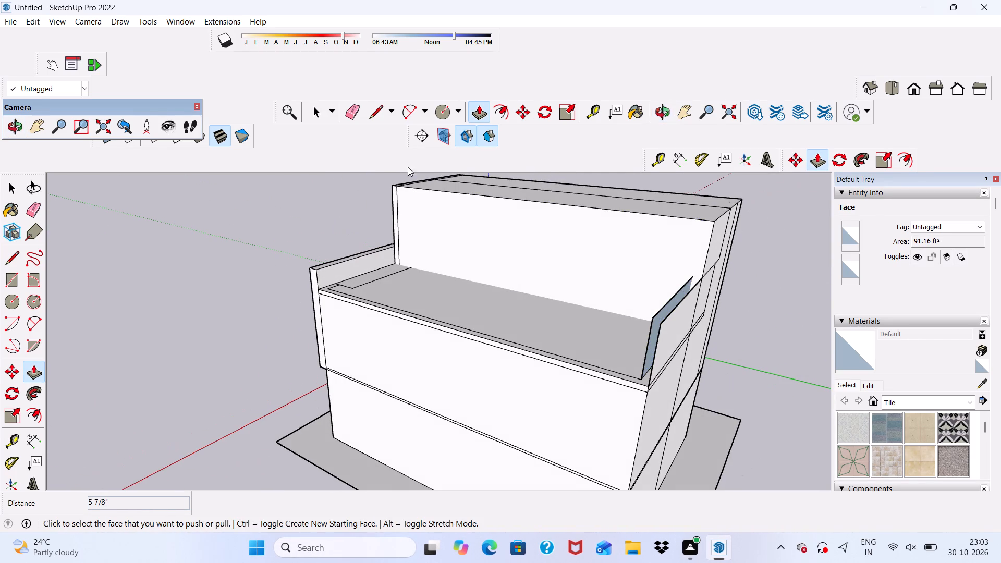
click(350, 110)
scroll(606, 332, up, 4)
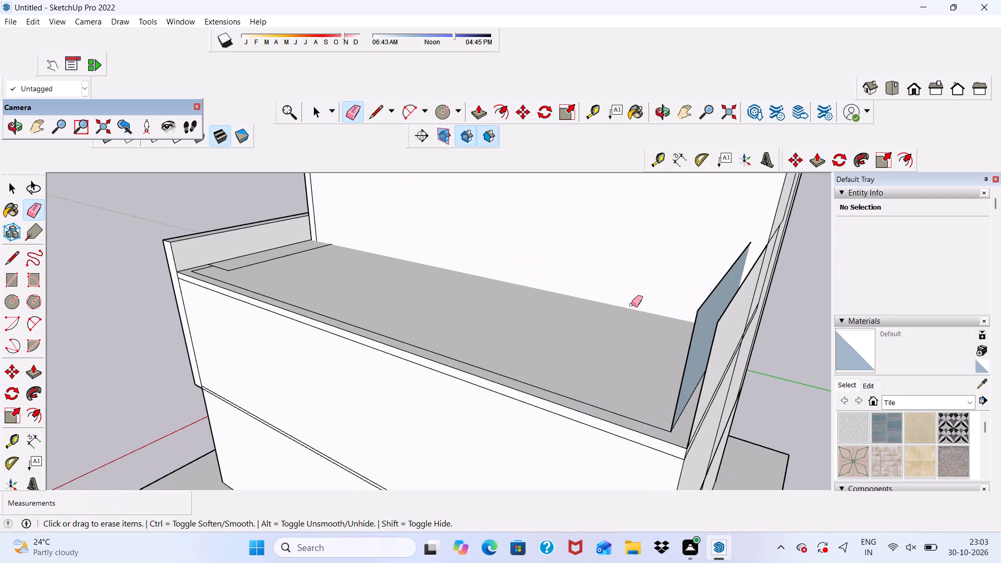
scroll(631, 304, up, 5)
drag(706, 295, 710, 300)
scroll(637, 281, down, 6)
middle_drag(723, 307, 656, 299)
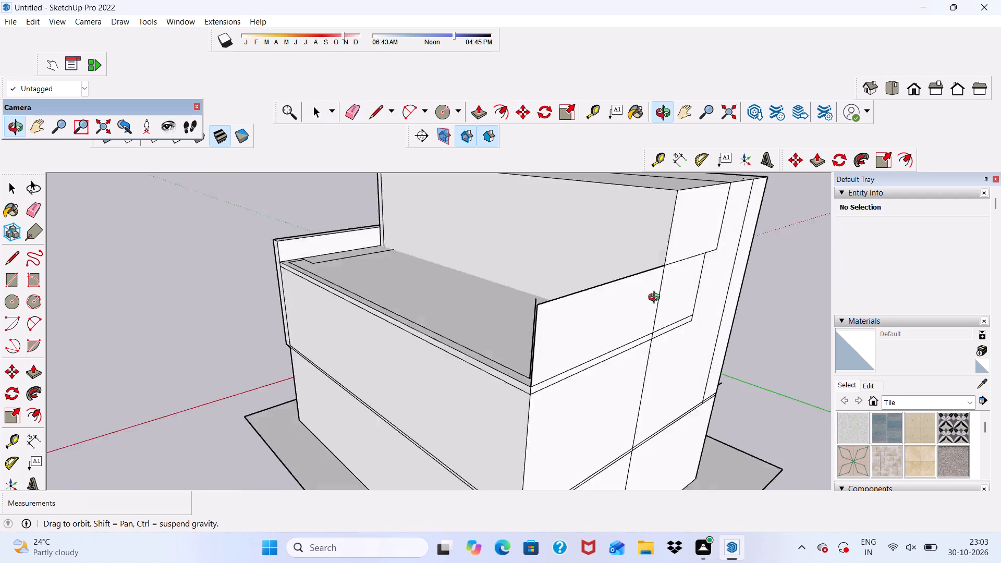
middle_drag(656, 299, 888, 292)
scroll(728, 242, up, 5)
scroll(703, 204, up, 4)
click(710, 204)
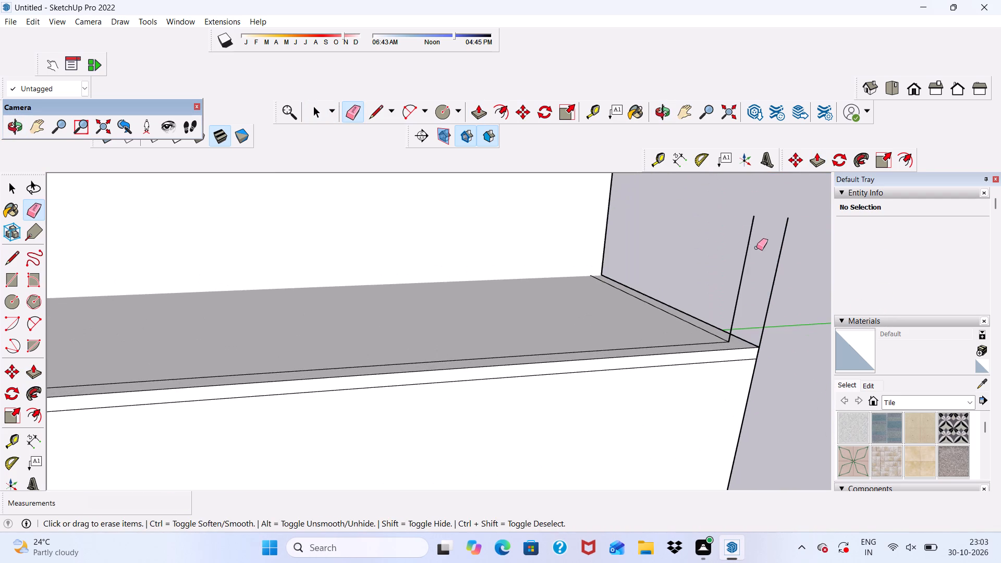
click(746, 248)
drag(770, 260, 782, 270)
Erase the stepped leftover lines on the side wall beside the terrace, plus the strip lines running onto that wall.
scroll(781, 266, down, 2)
middle_drag(781, 269, 492, 253)
scroll(670, 255, up, 1)
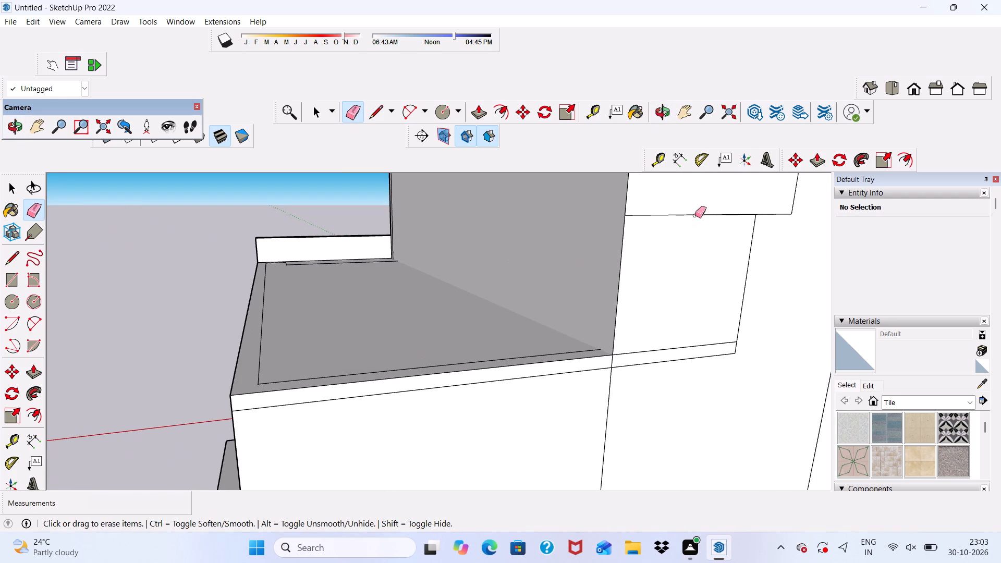
drag(695, 215, 700, 250)
drag(760, 215, 739, 245)
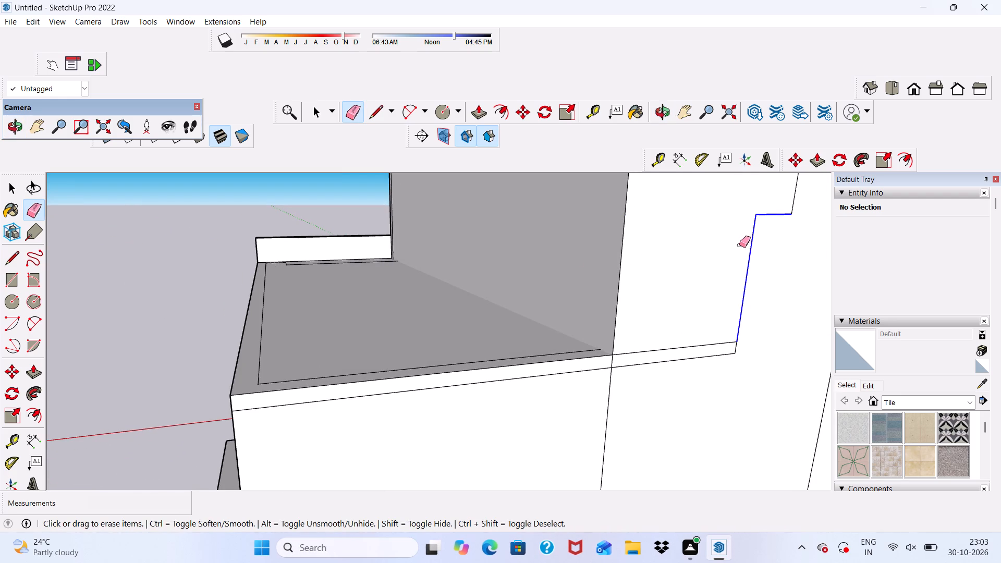
drag(739, 245, 630, 485)
drag(648, 329, 651, 350)
drag(708, 340, 711, 346)
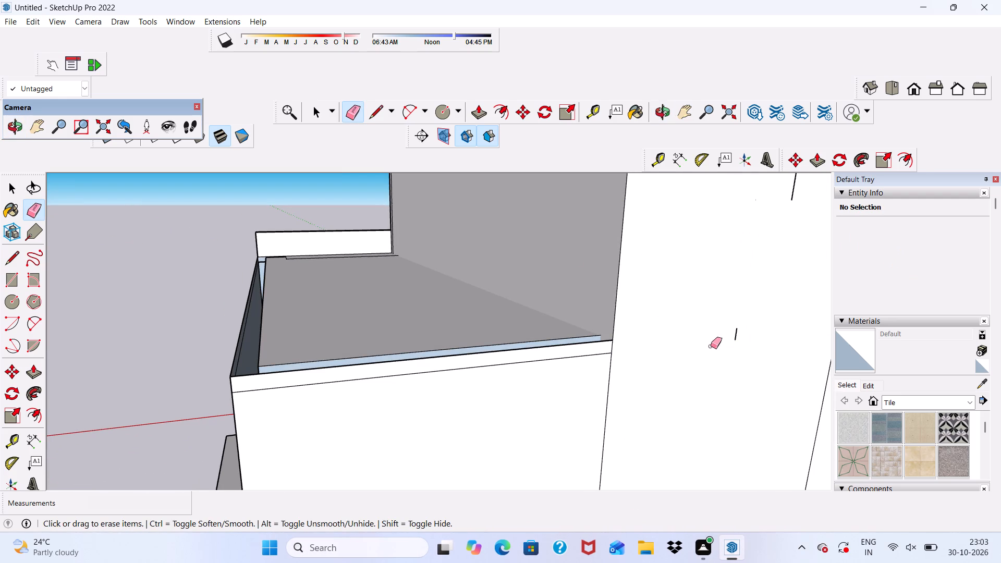
drag(711, 346, 724, 342)
drag(735, 337, 737, 353)
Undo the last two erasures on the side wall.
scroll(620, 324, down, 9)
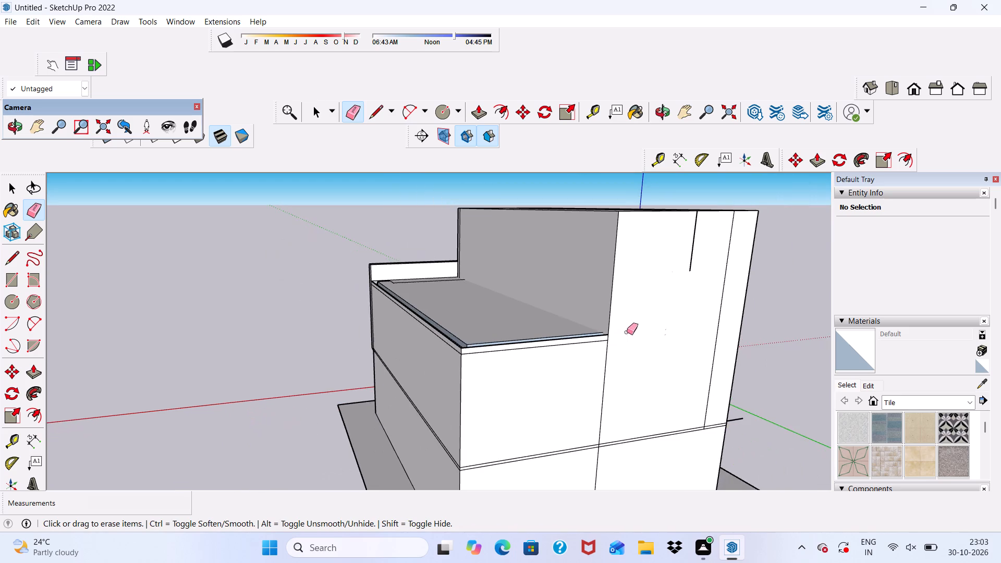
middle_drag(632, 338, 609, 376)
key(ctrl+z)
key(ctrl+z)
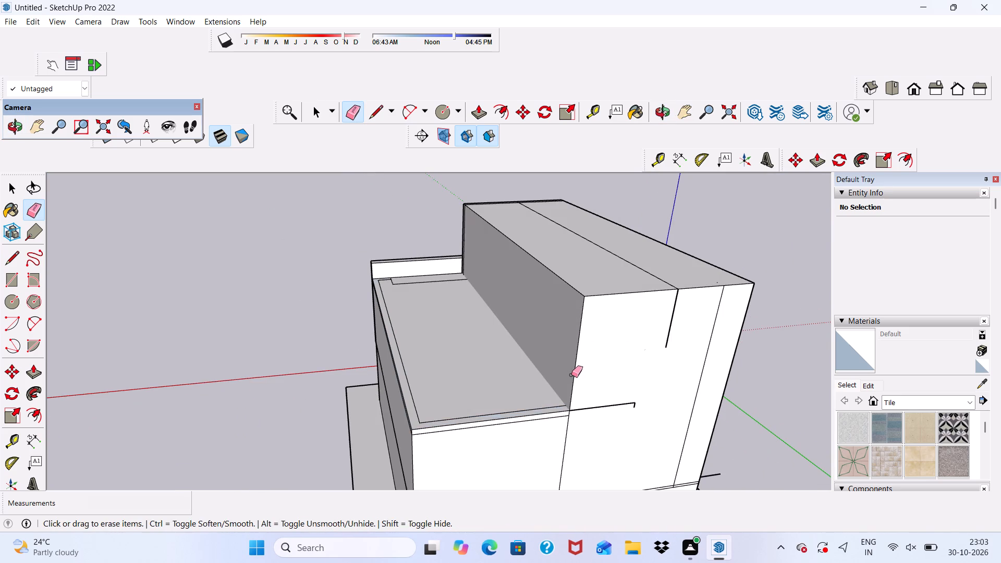
Erase the line running from the terrace's edge strip onto the side wall.
ctrl+drag(553, 382, 474, 402)
scroll(643, 410, up, 5)
drag(601, 395, 600, 419)
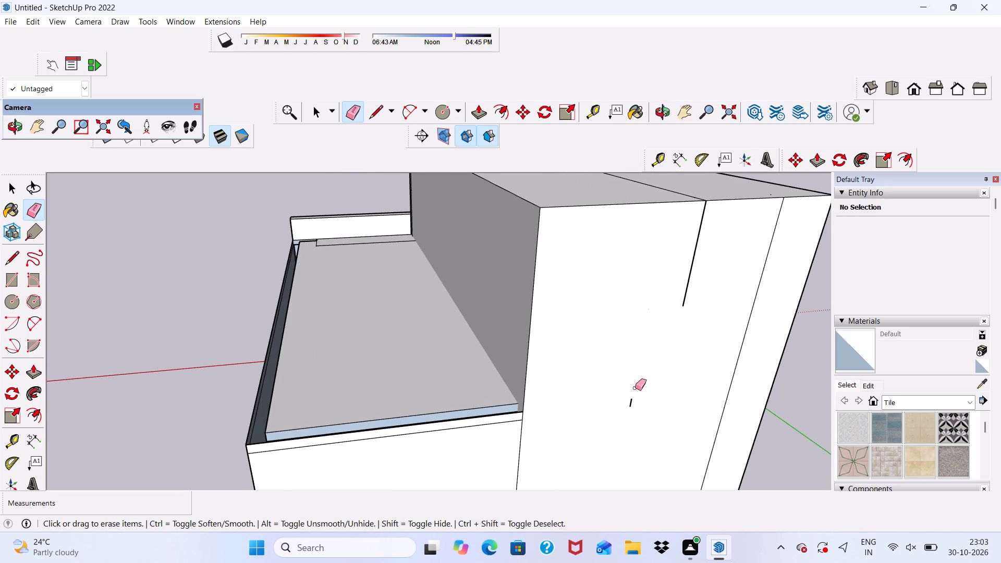
Draw a short line from the terrace slab's inner corner to the upper wall's outer corner to close the perimeter strip's face.
scroll(533, 402, down, 1)
middle_drag(511, 403, 465, 449)
scroll(458, 446, up, 7)
key(space)
middle_drag(283, 403, 635, 312)
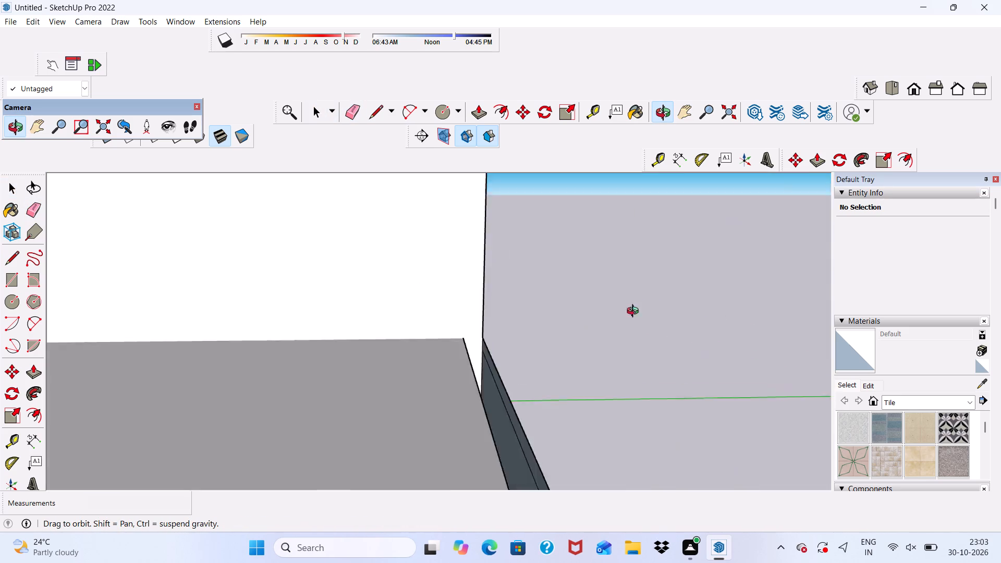
middle_drag(635, 312, 728, 313)
scroll(548, 383, up, 4)
click(387, 418)
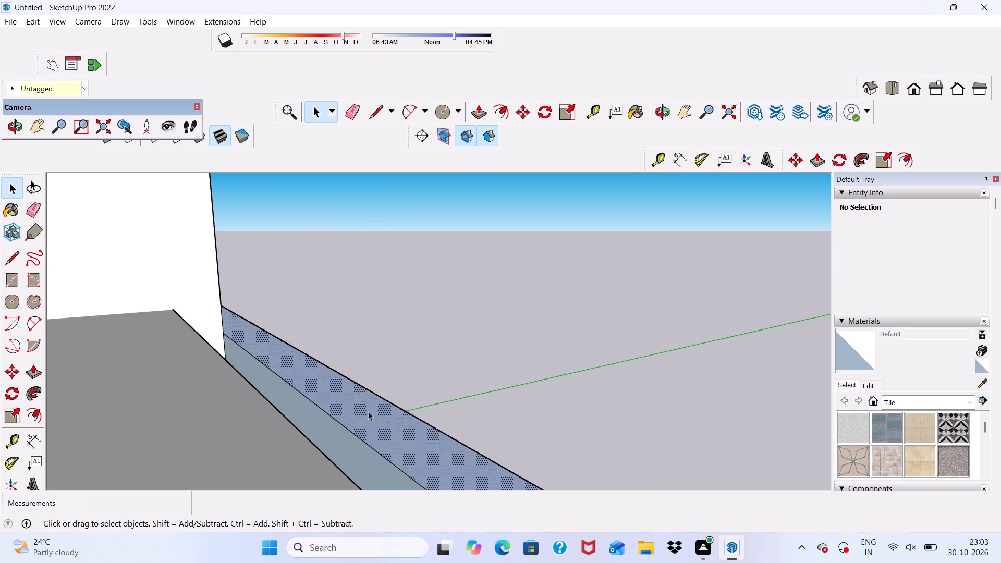
scroll(359, 409, down, 4)
middle_drag(356, 415, 321, 419)
scroll(267, 372, up, 4)
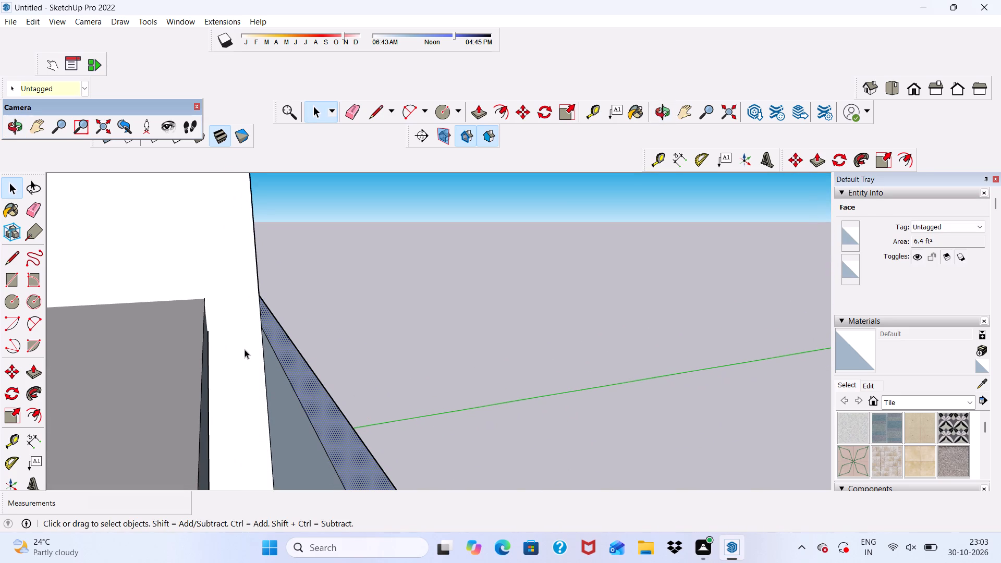
click(238, 336)
scroll(225, 312, down, 5)
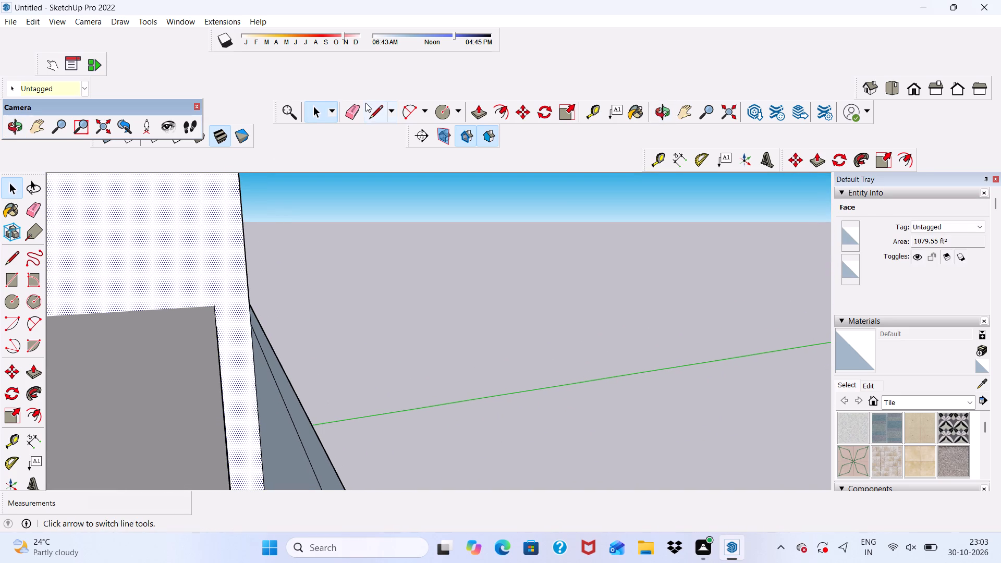
click(374, 114)
scroll(234, 316, up, 3)
click(209, 305)
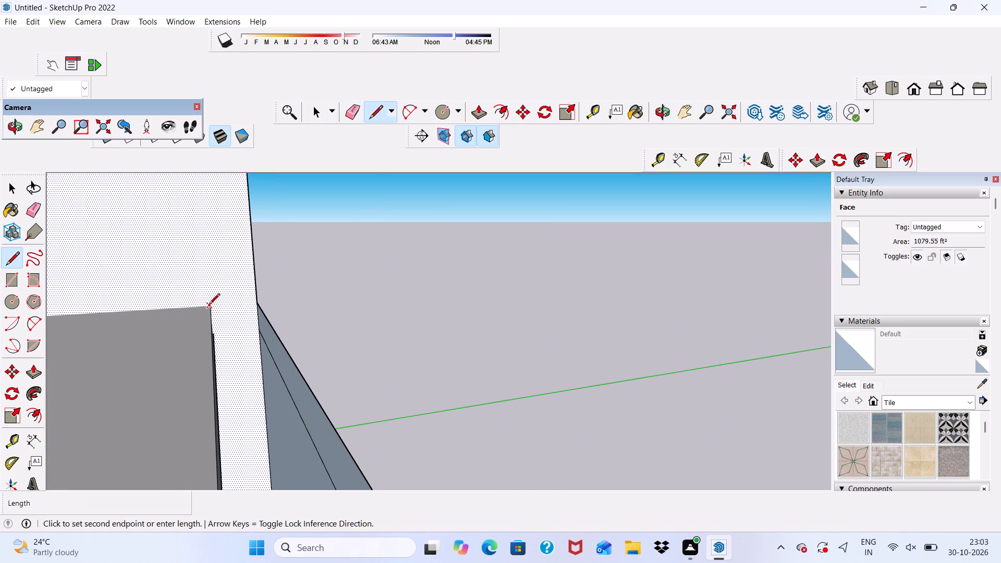
click(261, 305)
scroll(308, 286, down, 8)
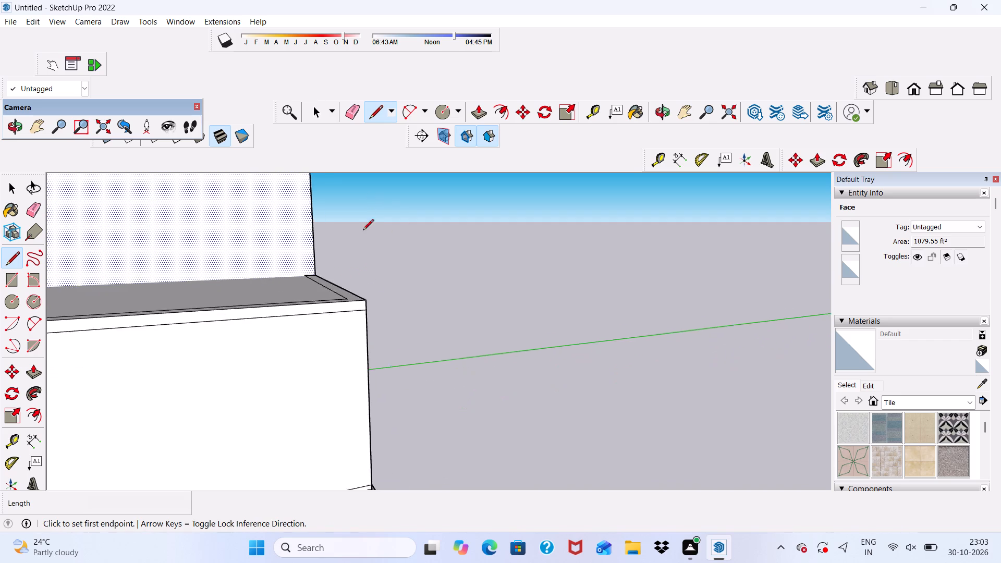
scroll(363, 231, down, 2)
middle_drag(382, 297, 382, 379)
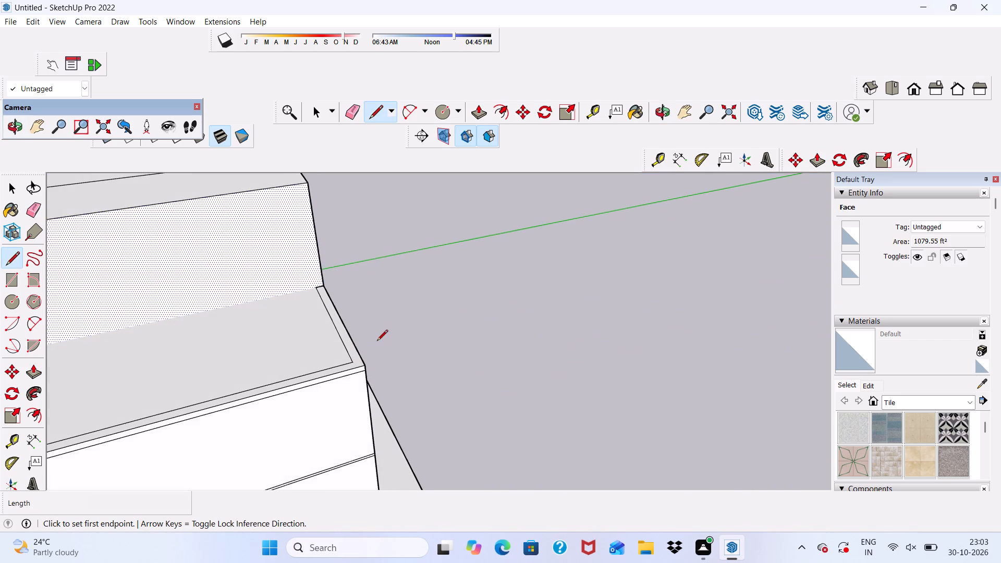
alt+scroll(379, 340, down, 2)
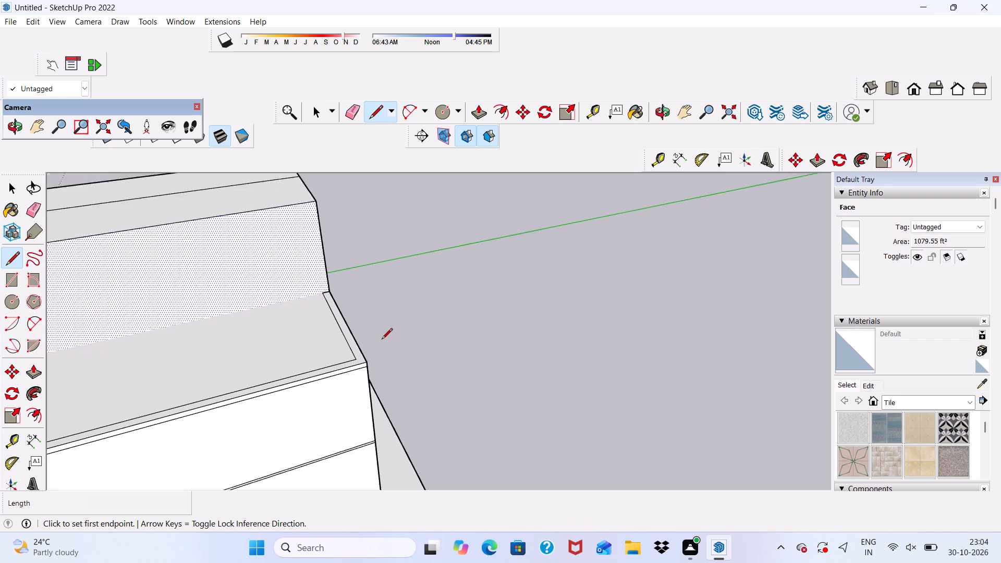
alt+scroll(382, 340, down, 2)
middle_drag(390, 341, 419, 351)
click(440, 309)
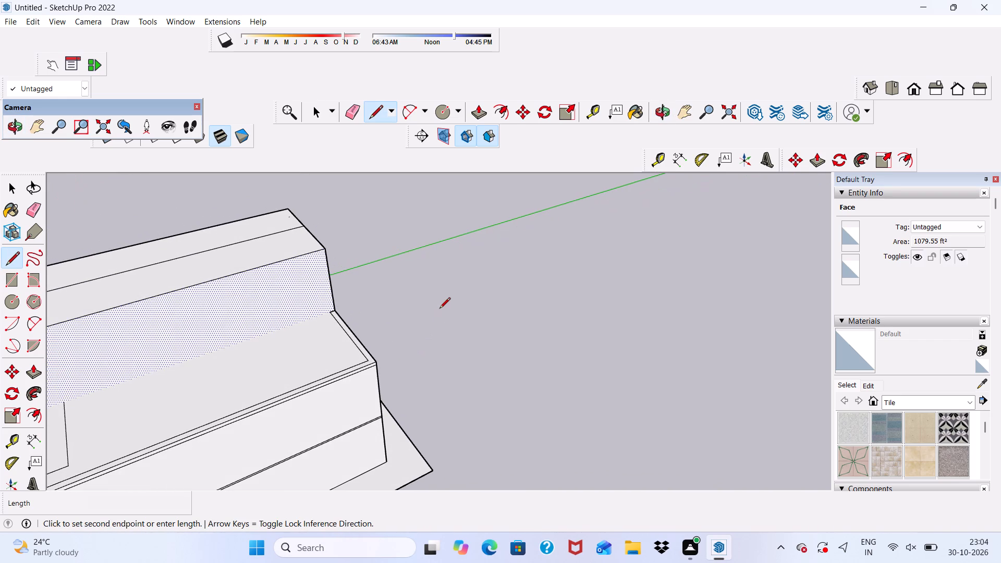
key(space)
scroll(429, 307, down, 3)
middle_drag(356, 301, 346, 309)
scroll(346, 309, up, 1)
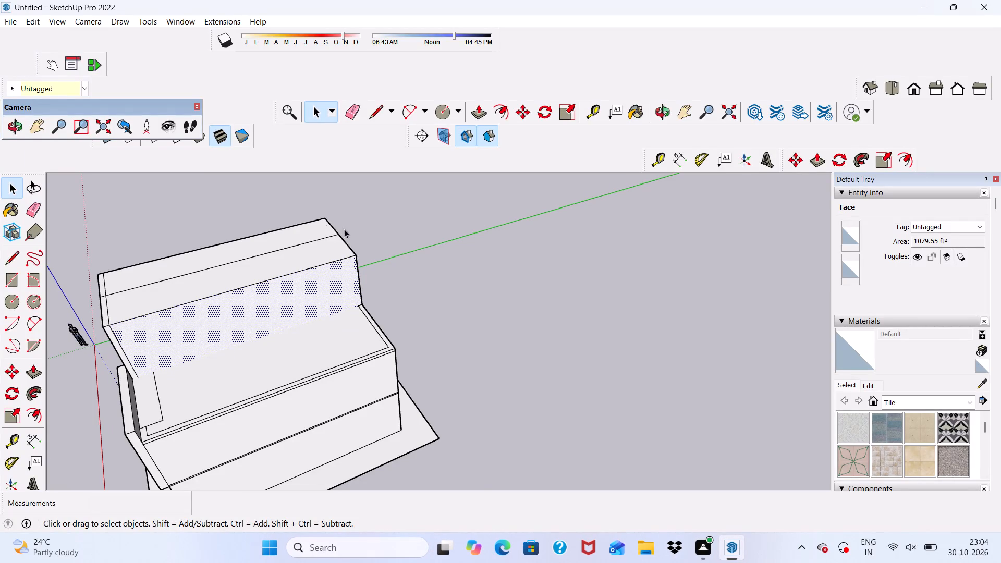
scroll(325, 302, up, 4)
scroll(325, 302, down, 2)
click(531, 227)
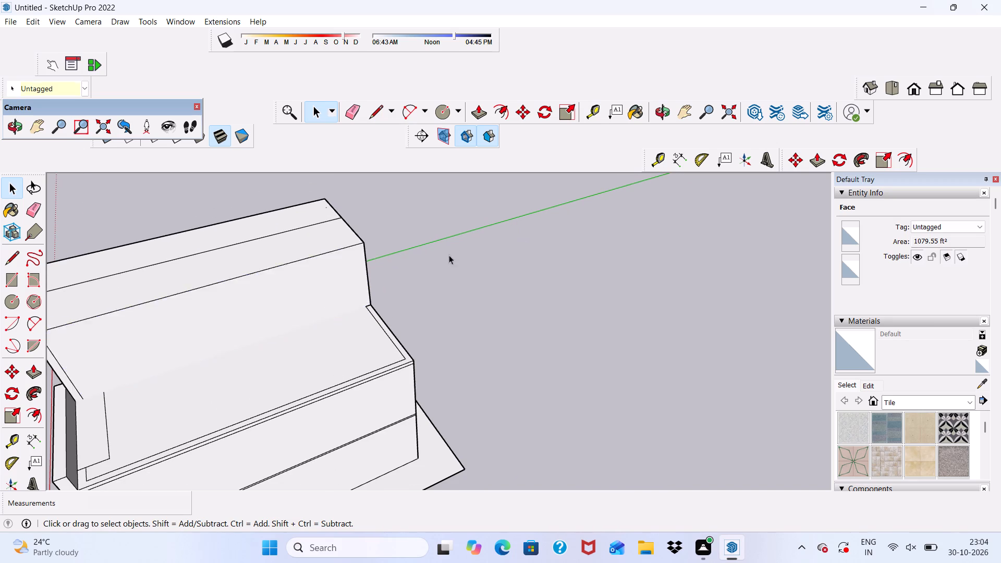
Push/pull the terrace's perimeter strip up 5' to form the parapet wall.
scroll(376, 287, down, 3)
middle_drag(277, 354, 221, 395)
scroll(219, 395, up, 17)
click(148, 397)
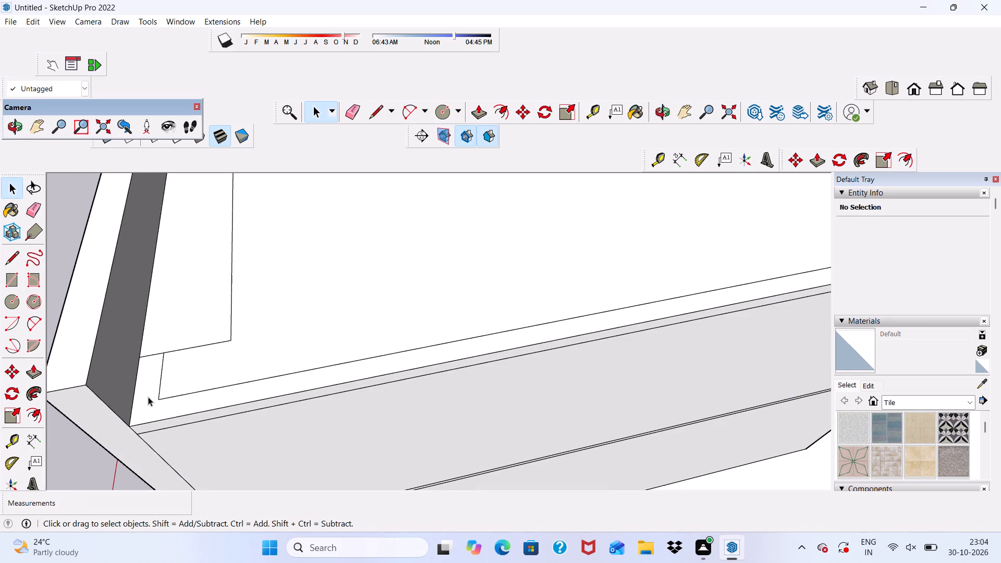
scroll(143, 375, down, 7)
click(482, 109)
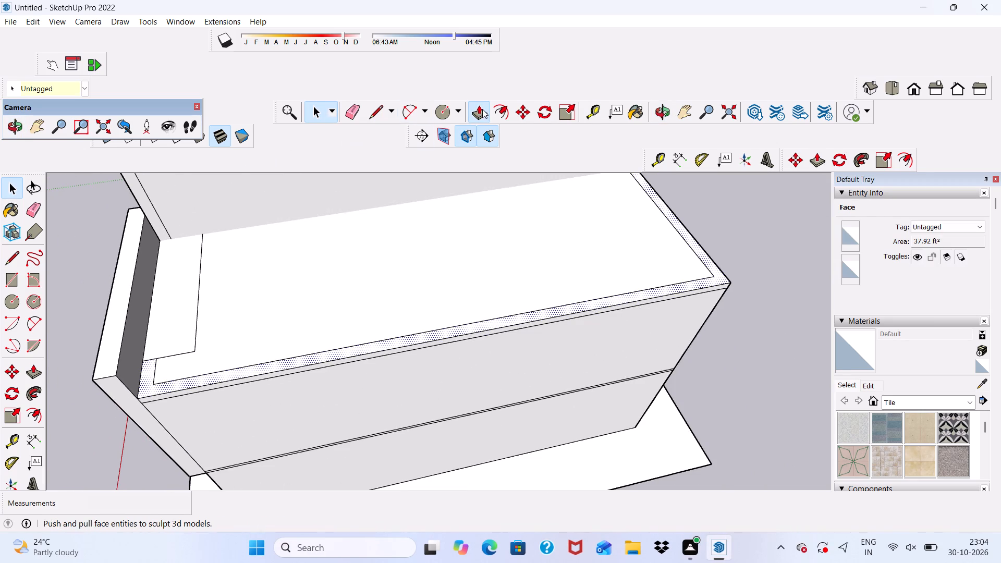
scroll(498, 273, down, 3)
scroll(436, 309, up, 4)
click(210, 376)
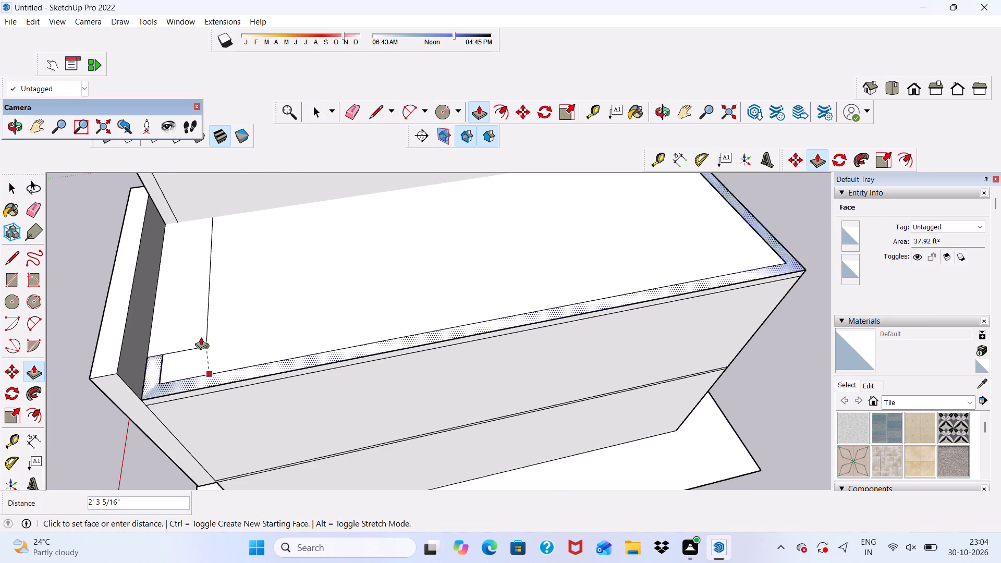
scroll(194, 317, down, 9)
middle_drag(211, 316, 398, 264)
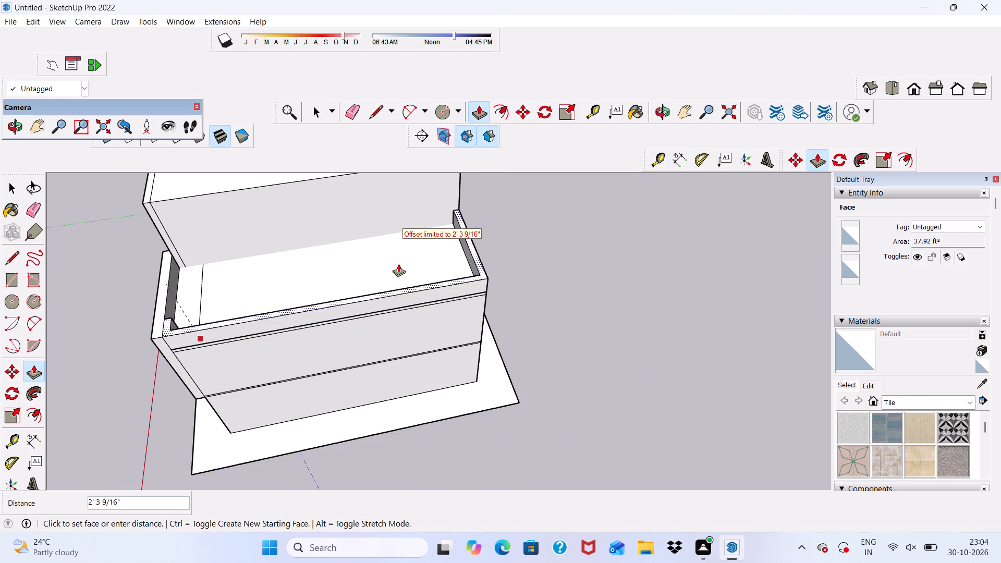
middle_drag(398, 264, 369, 272)
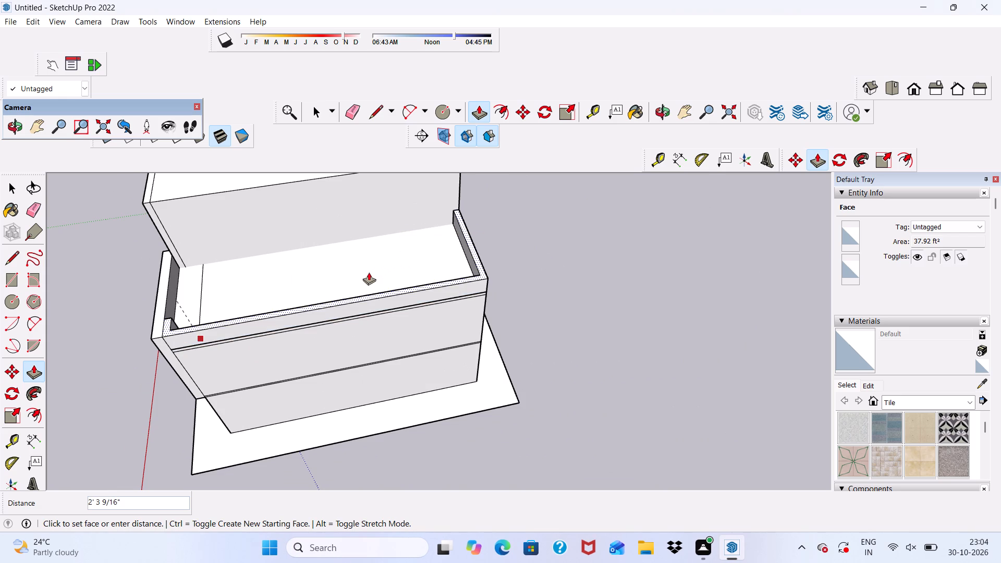
scroll(362, 273, up, 1)
scroll(336, 267, down, 4)
middle_drag(333, 270, 543, 185)
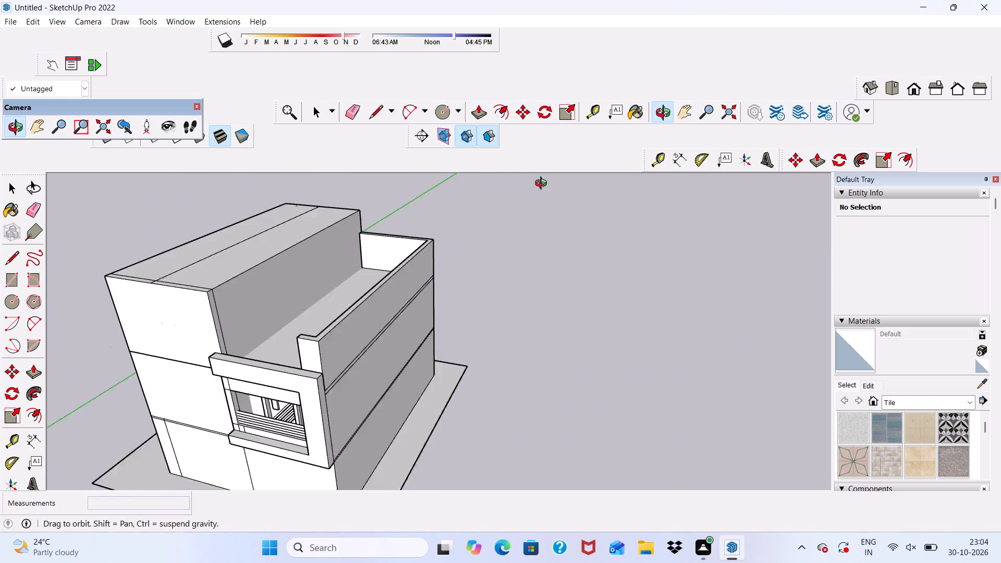
middle_drag(543, 185, 558, 180)
scroll(391, 274, up, 1)
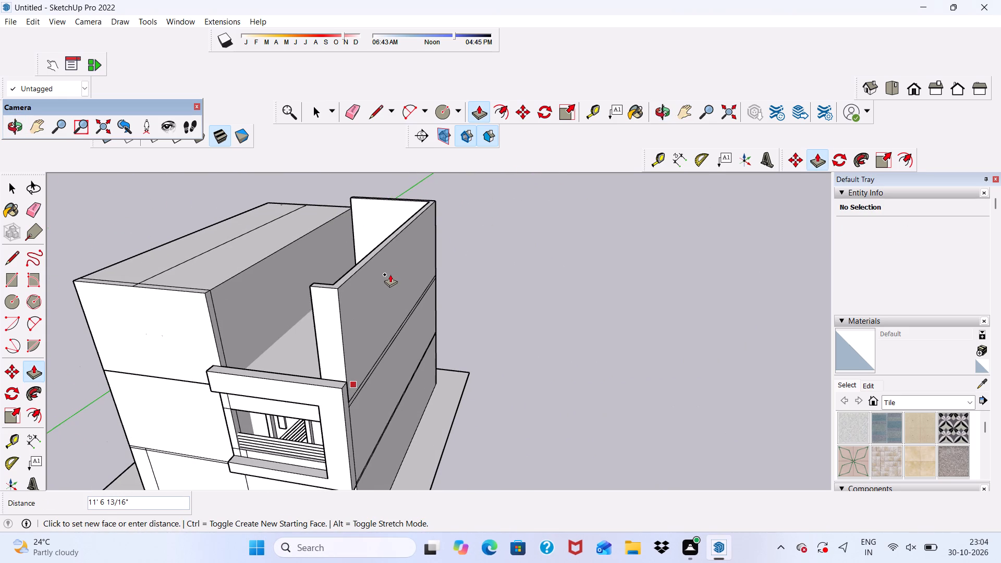
text(5')
key(Return)
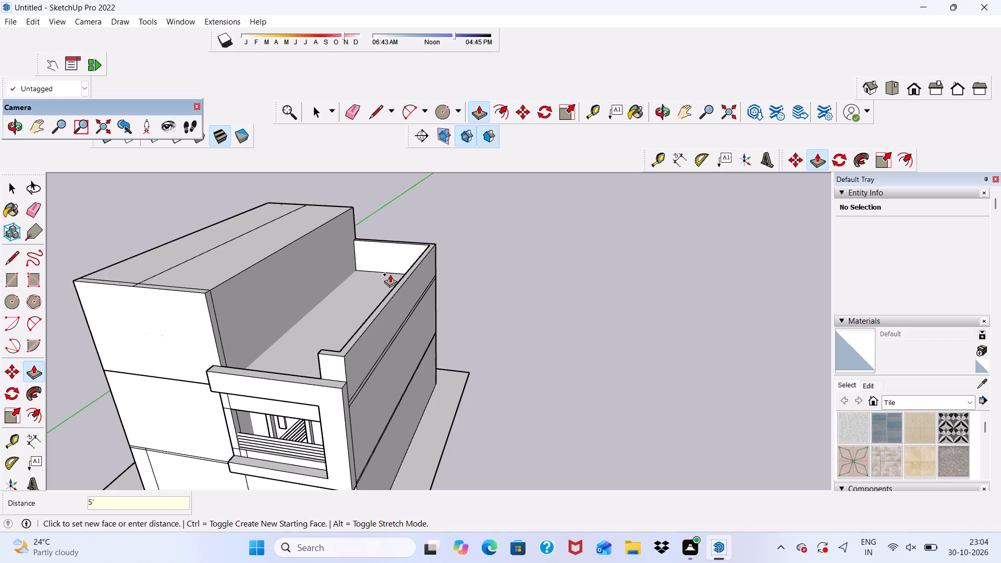
Push/pull the parapet's narrow end face about 10' 6 1/4" along the front to meet the upper-storey wall.
scroll(241, 361, down, 1)
middle_drag(239, 365, 529, 393)
scroll(458, 313, up, 1)
scroll(361, 180, down, 5)
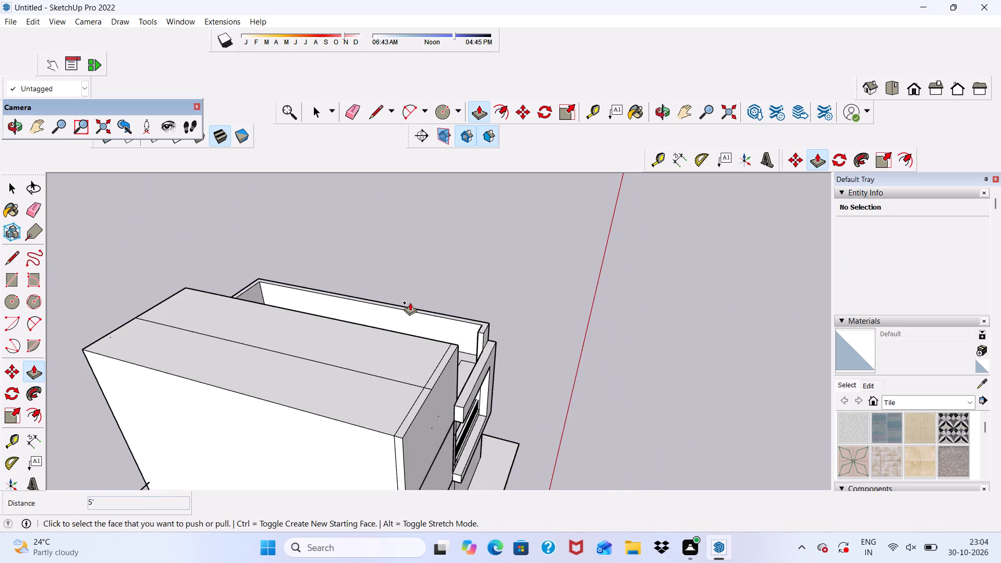
middle_drag(432, 314, 554, 396)
scroll(544, 388, up, 9)
scroll(453, 299, up, 2)
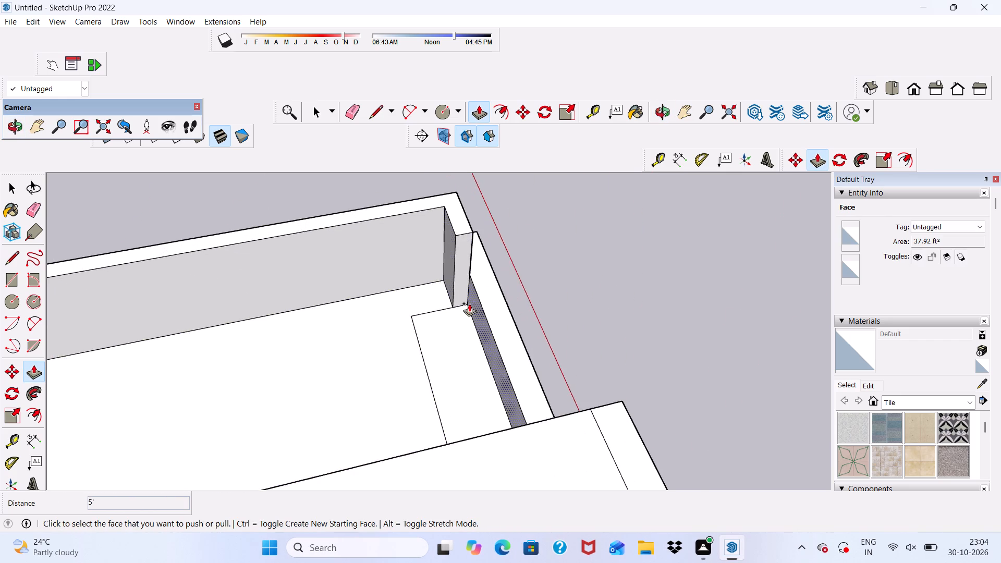
scroll(444, 265, up, 4)
click(469, 250)
scroll(463, 324, down, 10)
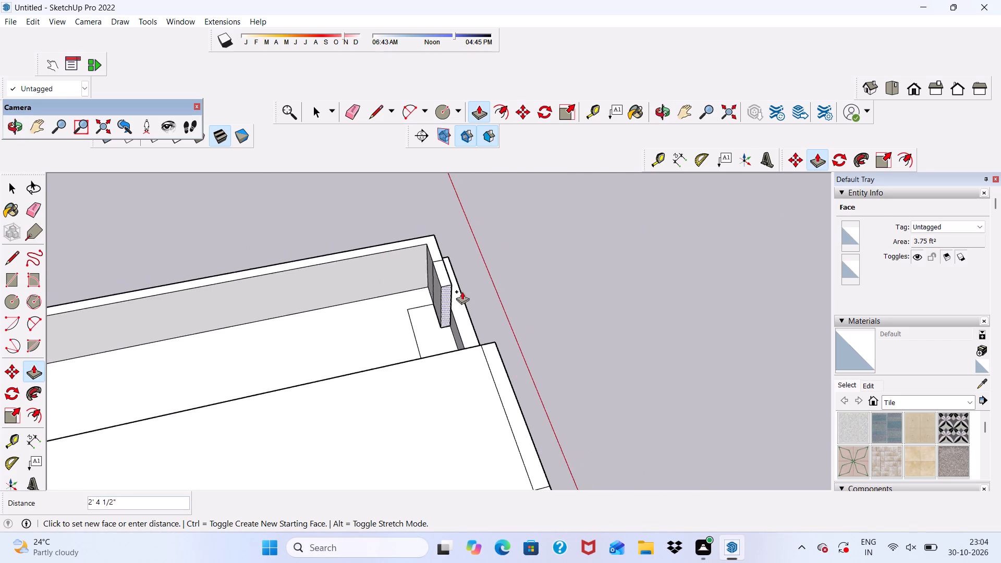
scroll(462, 291, down, 5)
middle_drag(487, 331, 99, 268)
scroll(311, 290, up, 4)
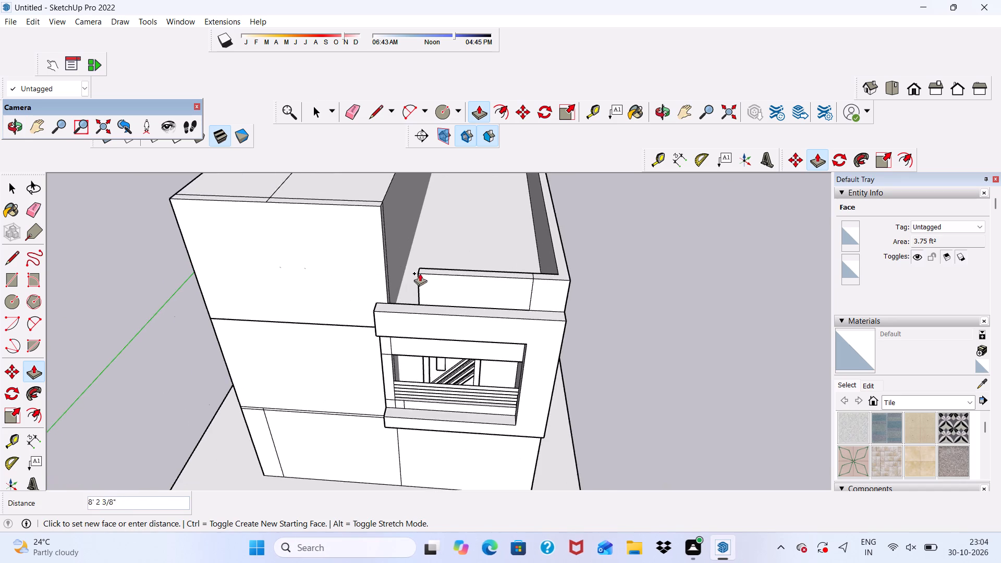
scroll(412, 268, up, 6)
click(373, 266)
scroll(373, 266, down, 6)
scroll(418, 294, up, 1)
middle_drag(419, 283, 413, 203)
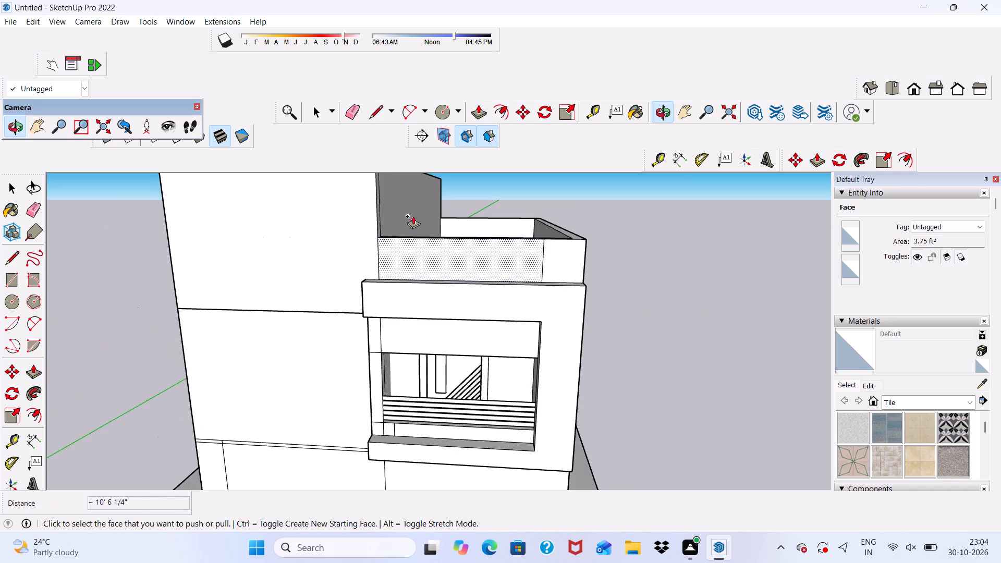
scroll(415, 227, up, 1)
scroll(415, 260, down, 6)
scroll(477, 313, up, 1)
middle_drag(471, 298, 443, 256)
scroll(443, 256, up, 2)
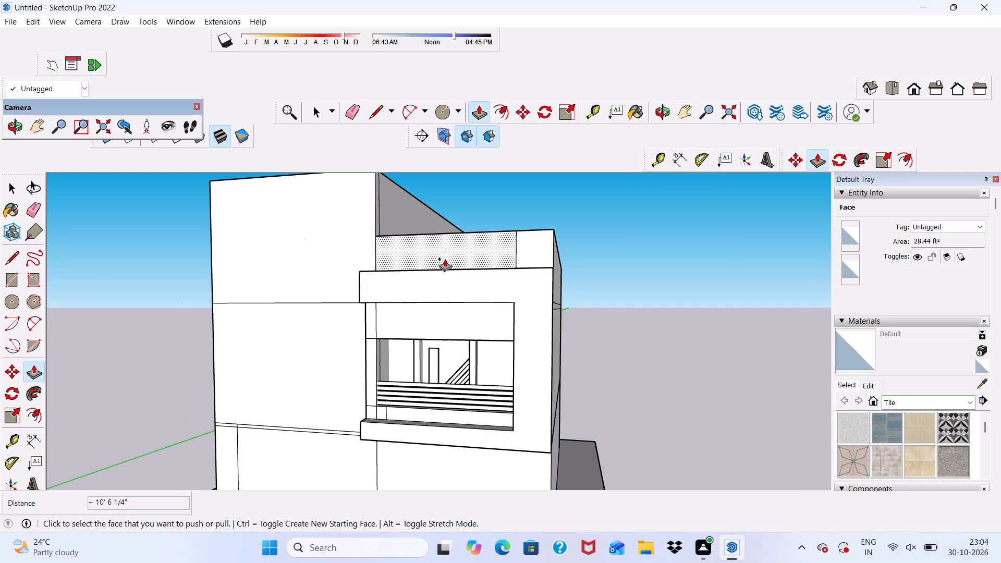
key(space)
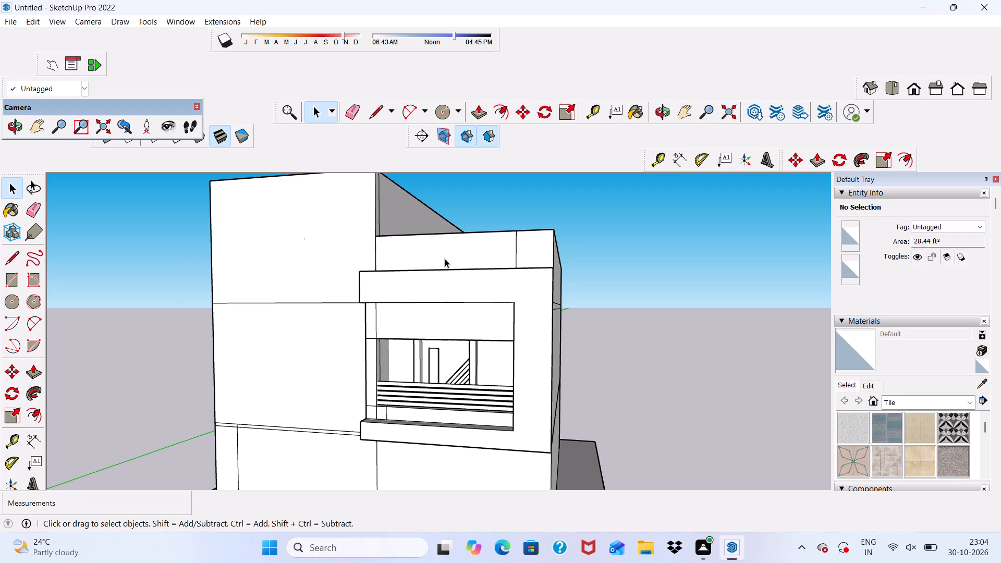
Push/pull the underside of the deep beam above the balcony opening up 2' 9".
scroll(447, 214, down, 1)
scroll(449, 332, up, 4)
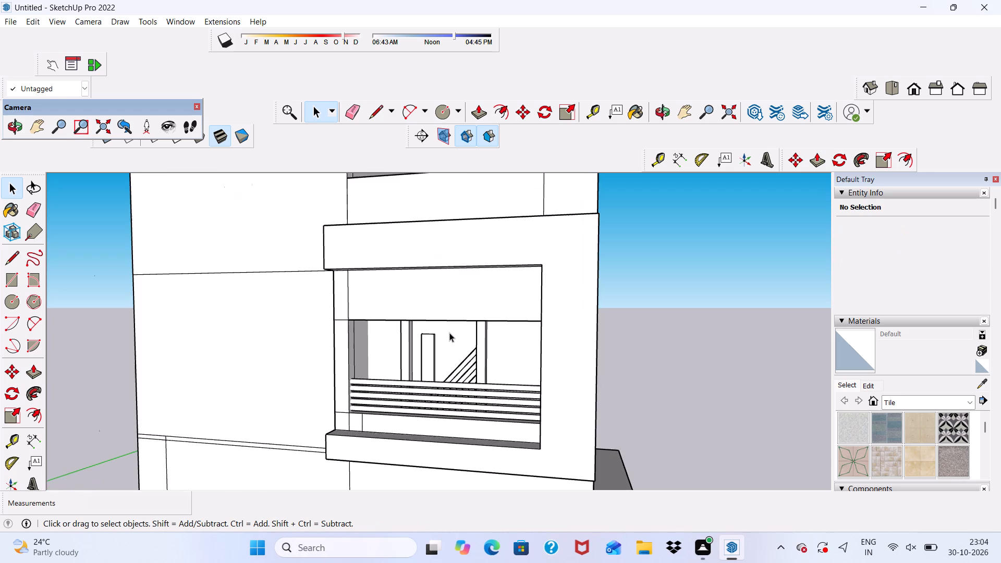
middle_drag(449, 342, 473, 222)
scroll(442, 283, up, 6)
click(412, 326)
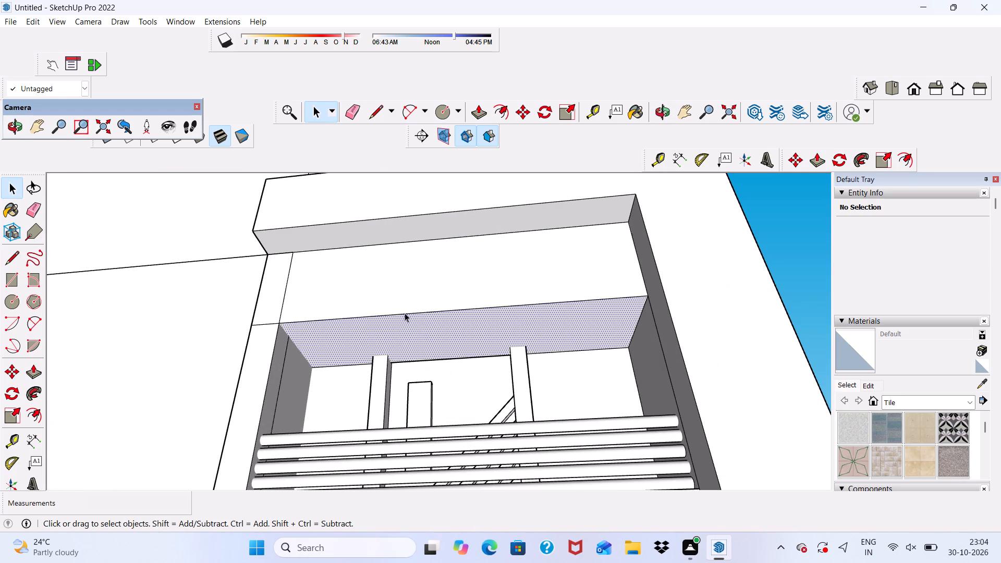
click(476, 108)
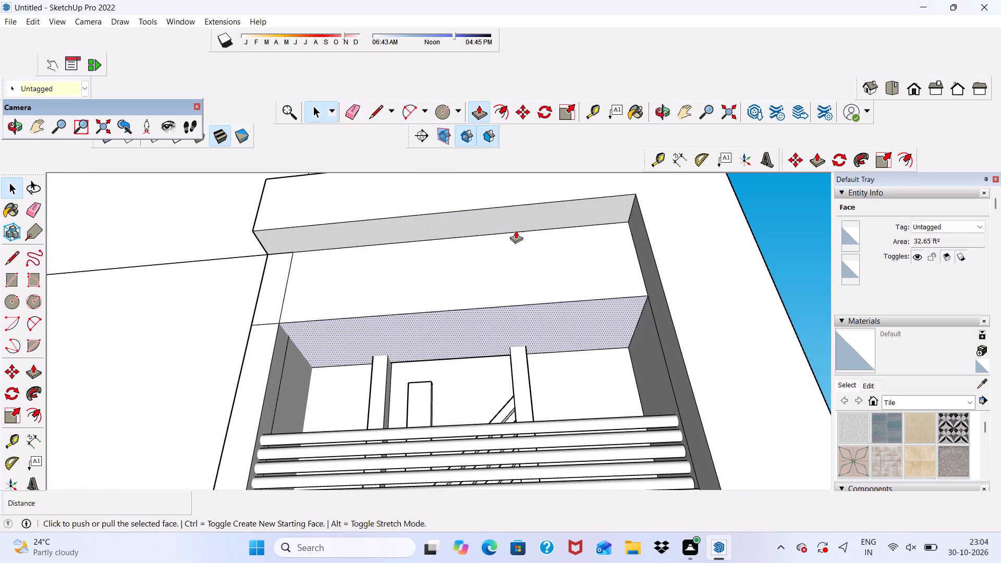
click(561, 320)
drag(569, 325, 572, 304)
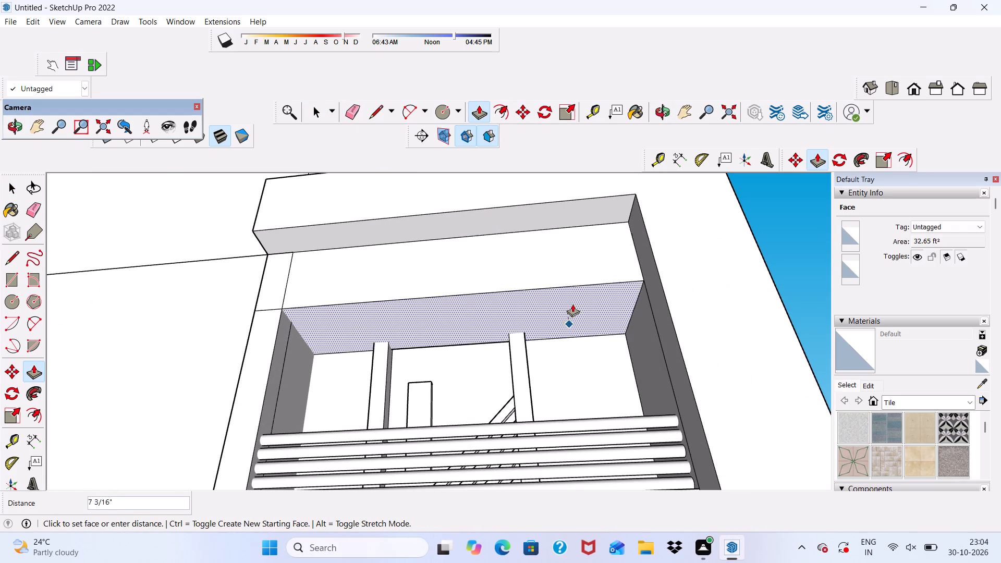
drag(572, 304, 555, 224)
scroll(501, 271, down, 3)
scroll(401, 265, up, 3)
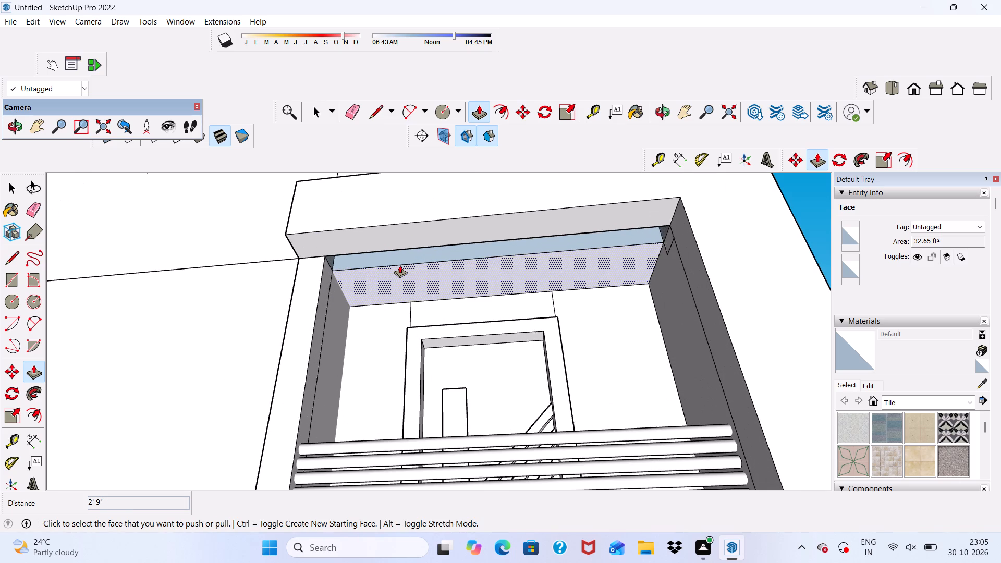
Push/pull the leftover strip face above the balcony opening 9" to bring the ceiling out to the frame.
click(400, 265)
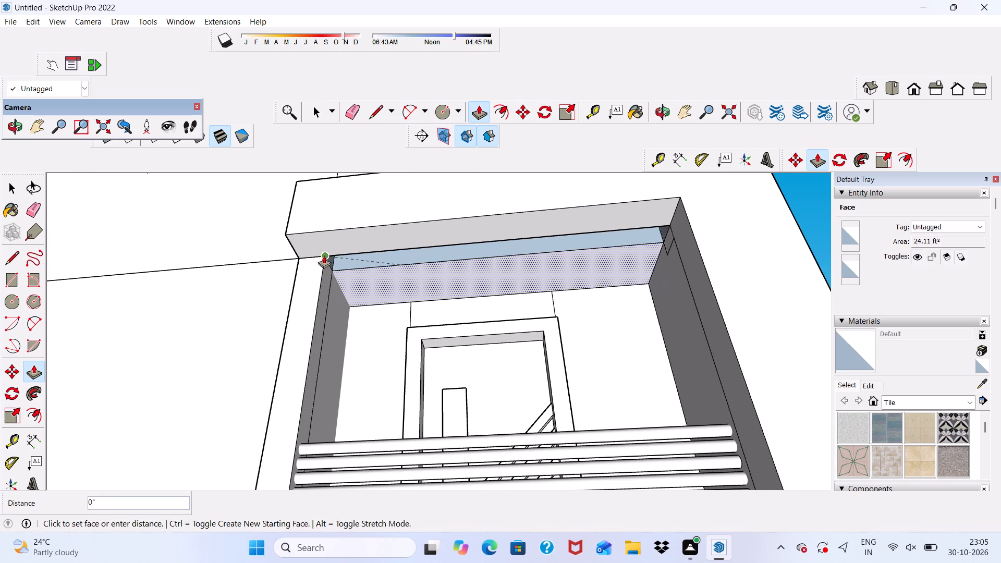
click(324, 255)
scroll(363, 260, up, 4)
click(360, 261)
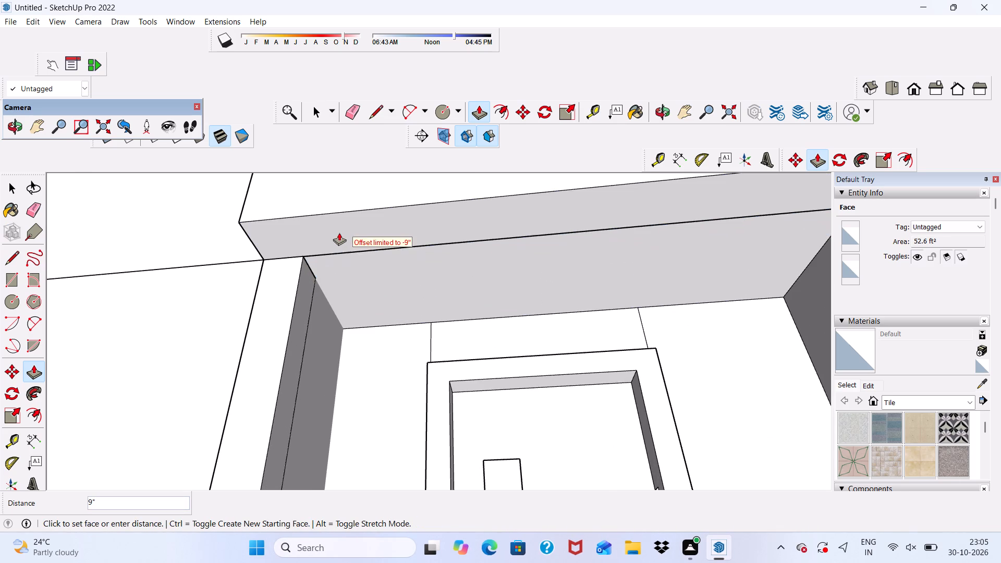
click(324, 231)
scroll(299, 213, down, 6)
Erase the seam line across the balcony ceiling and the leftover lines on the balcony's side wall.
middle_drag(308, 284, 448, 278)
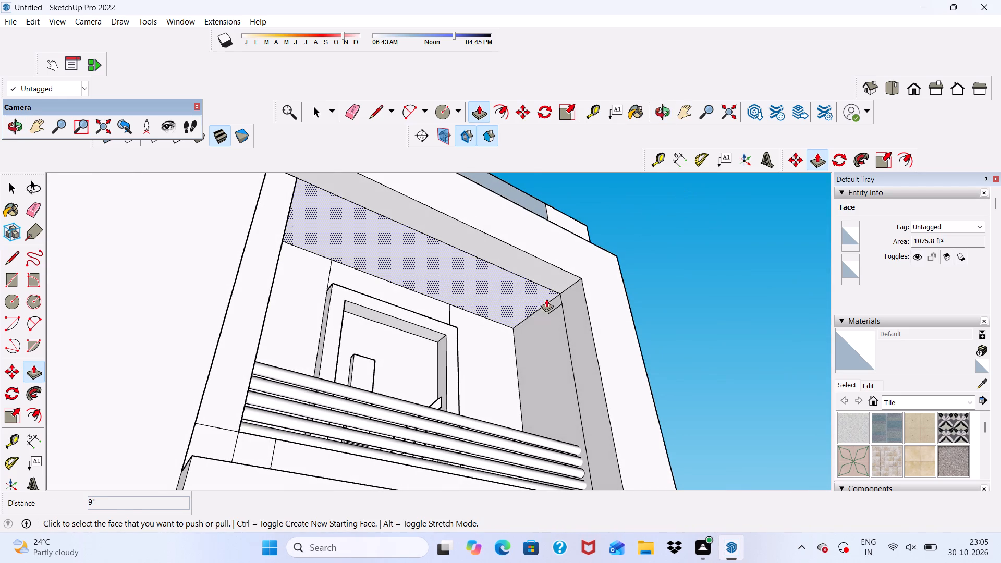
click(350, 112)
scroll(490, 261, up, 3)
scroll(567, 305, up, 2)
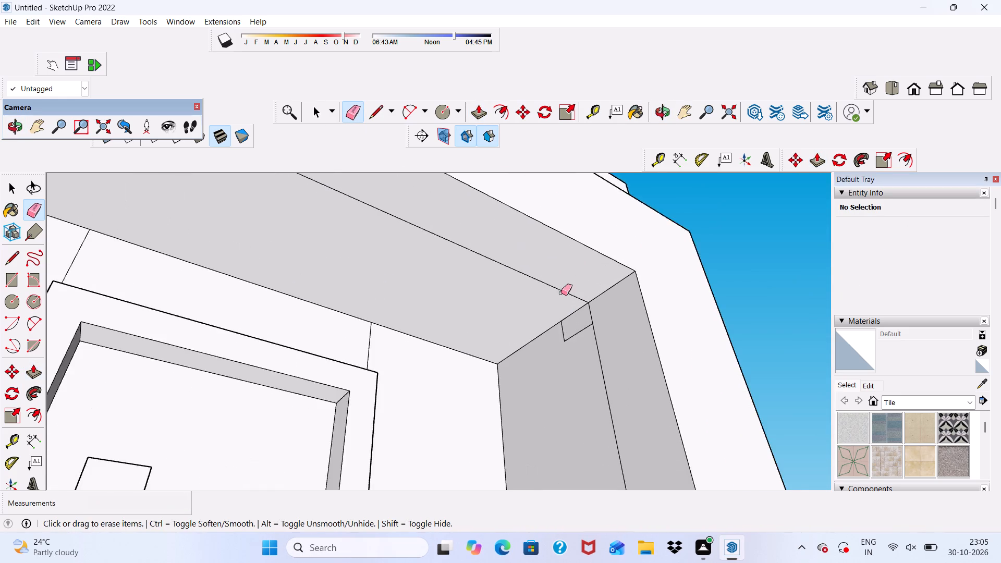
scroll(561, 293, up, 3)
drag(561, 288, 560, 307)
drag(593, 314, 563, 331)
drag(561, 332, 574, 338)
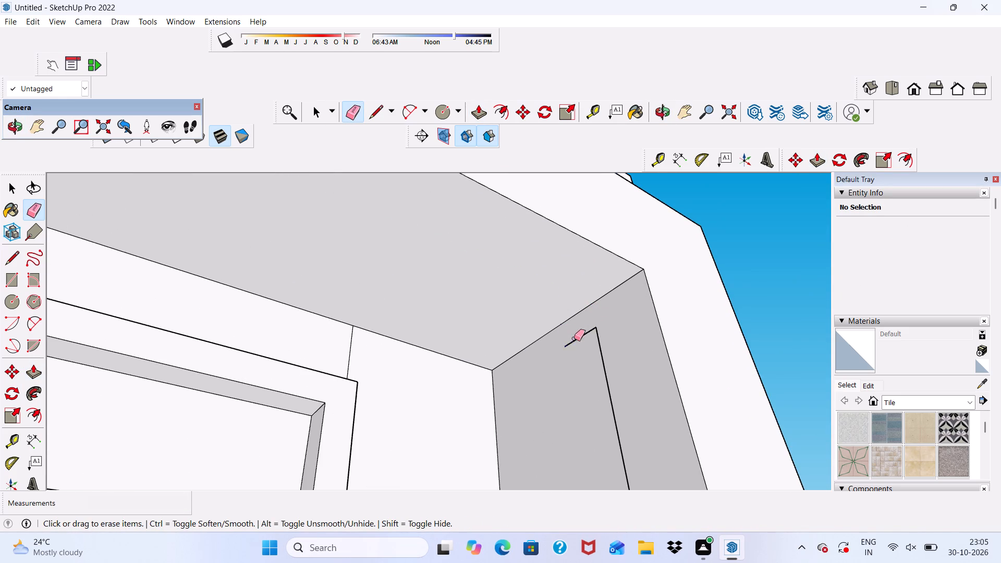
drag(574, 338, 591, 342)
drag(599, 338, 605, 349)
scroll(593, 328, down, 5)
scroll(390, 327, up, 4)
Erase the two short lines between the balcony door frame and the ceiling.
drag(424, 338, 436, 346)
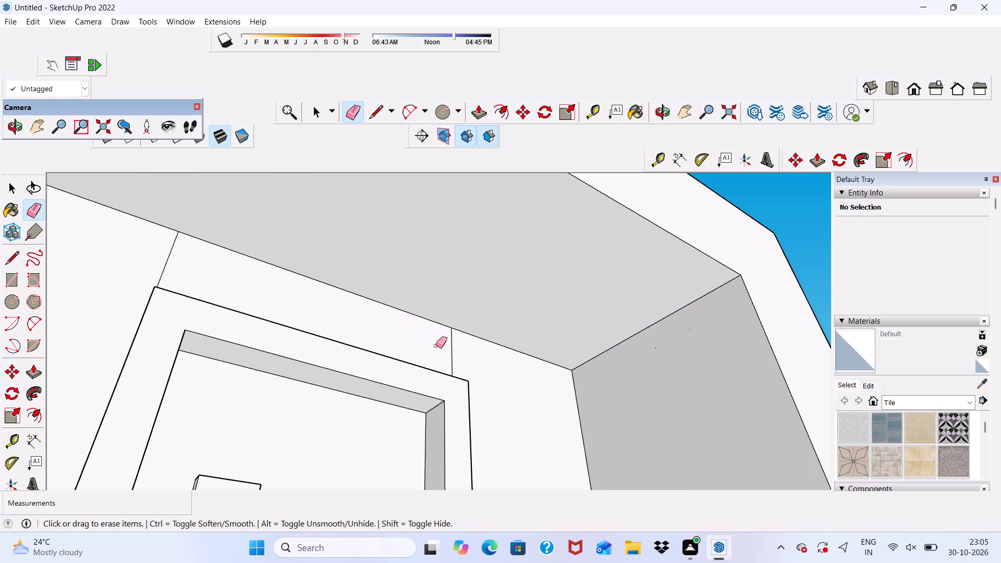
drag(436, 346, 456, 348)
drag(160, 259, 197, 271)
scroll(213, 257, down, 10)
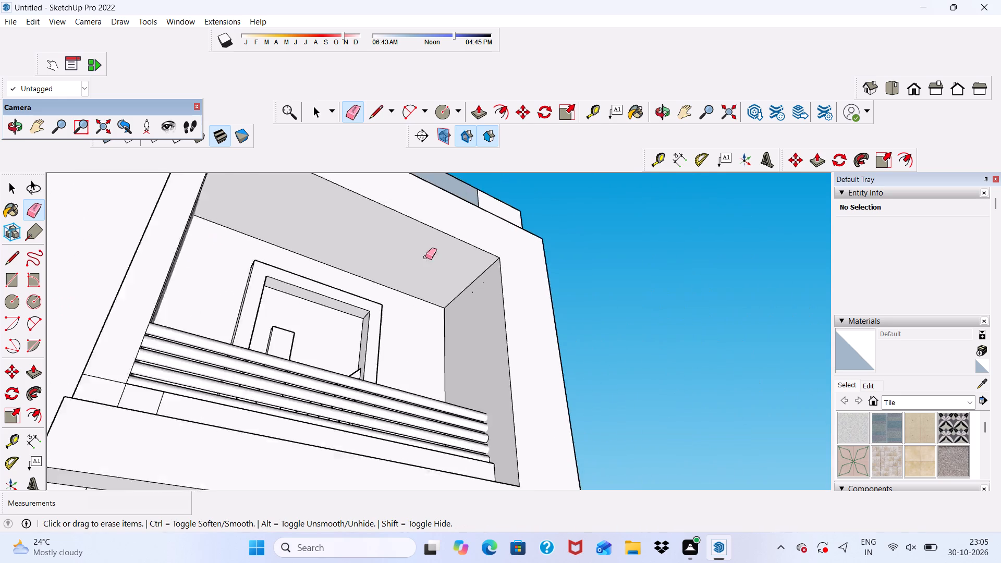
Push/pull the recessed lower strip on the inside of the terrace's front parapet by 1' 10 7/16".
scroll(425, 257, down, 2)
scroll(442, 275, up, 1)
middle_drag(442, 275, 290, 341)
scroll(326, 305, up, 1)
scroll(318, 285, down, 9)
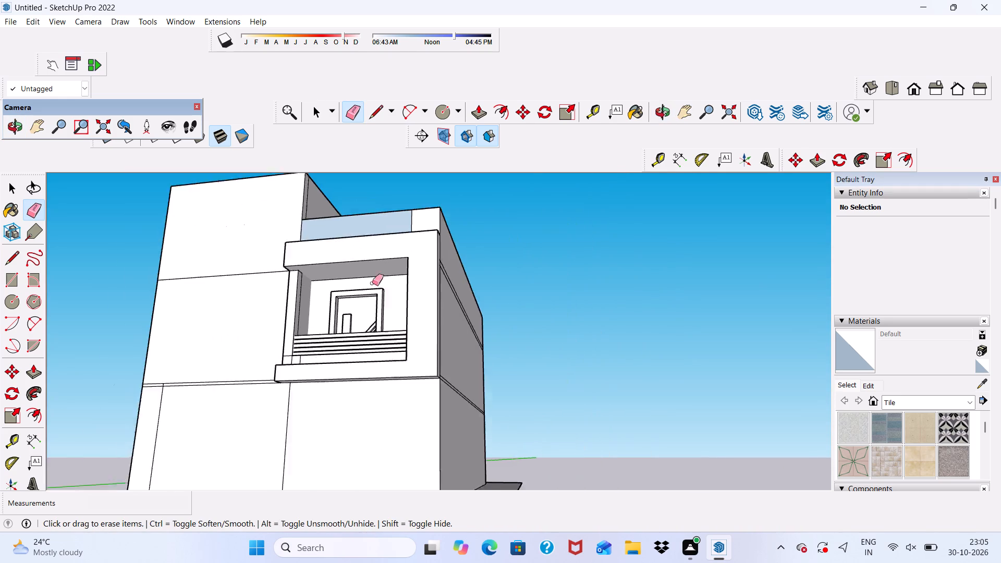
scroll(372, 283, down, 2)
middle_drag(380, 296, 0, 449)
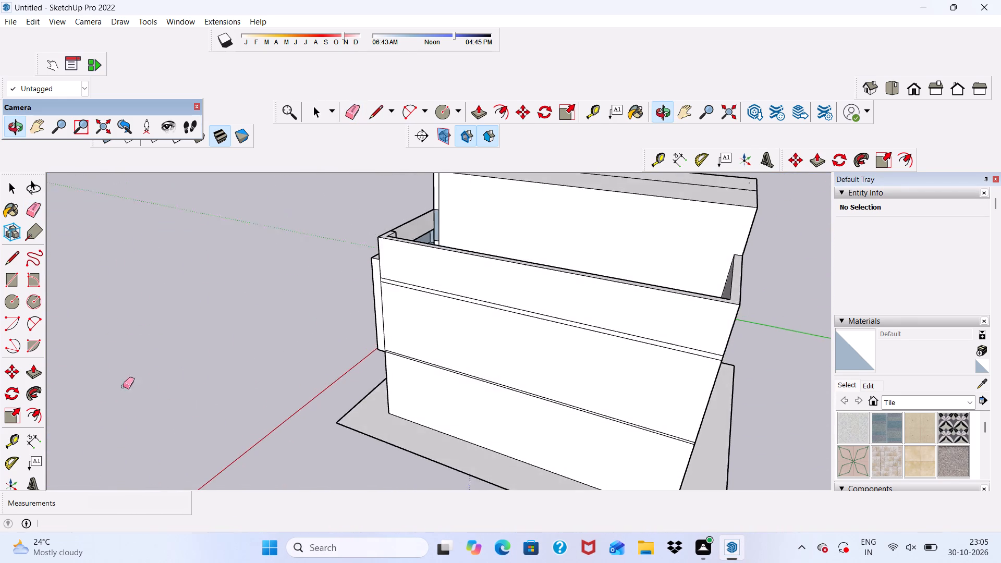
scroll(526, 249, up, 5)
scroll(562, 224, down, 2)
middle_drag(502, 253, 376, 263)
scroll(370, 265, up, 4)
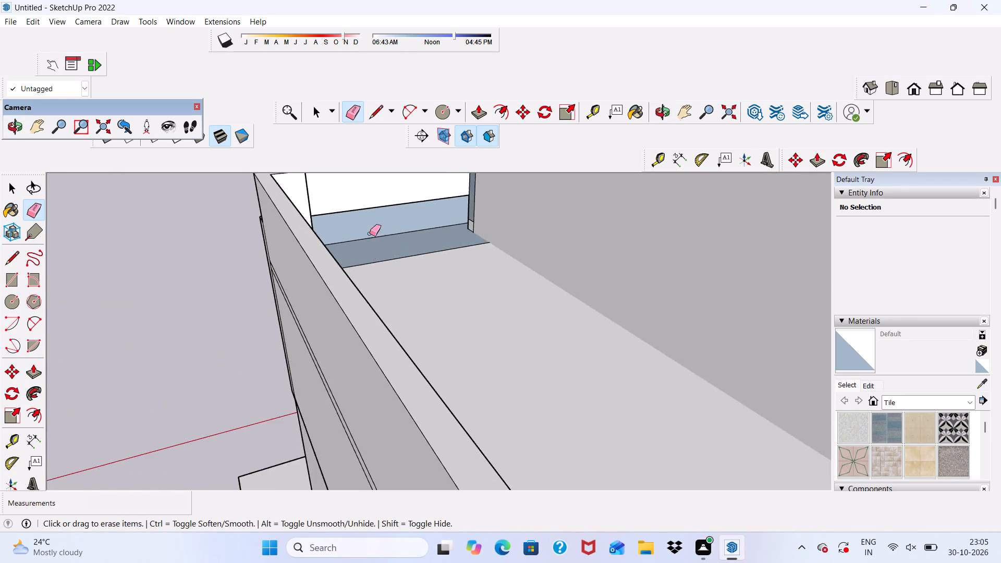
scroll(370, 234, up, 6)
key(space)
click(359, 214)
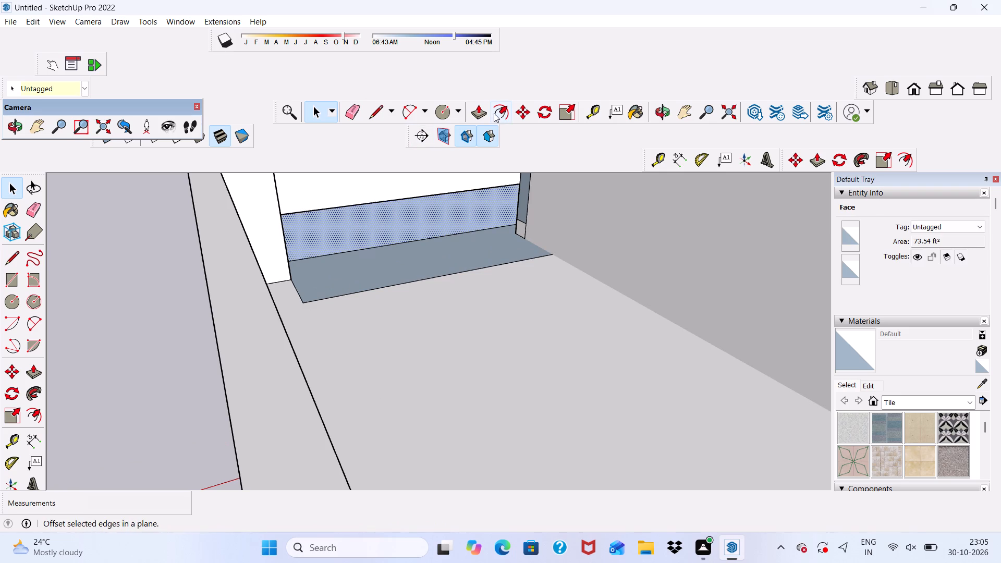
click(482, 112)
click(388, 214)
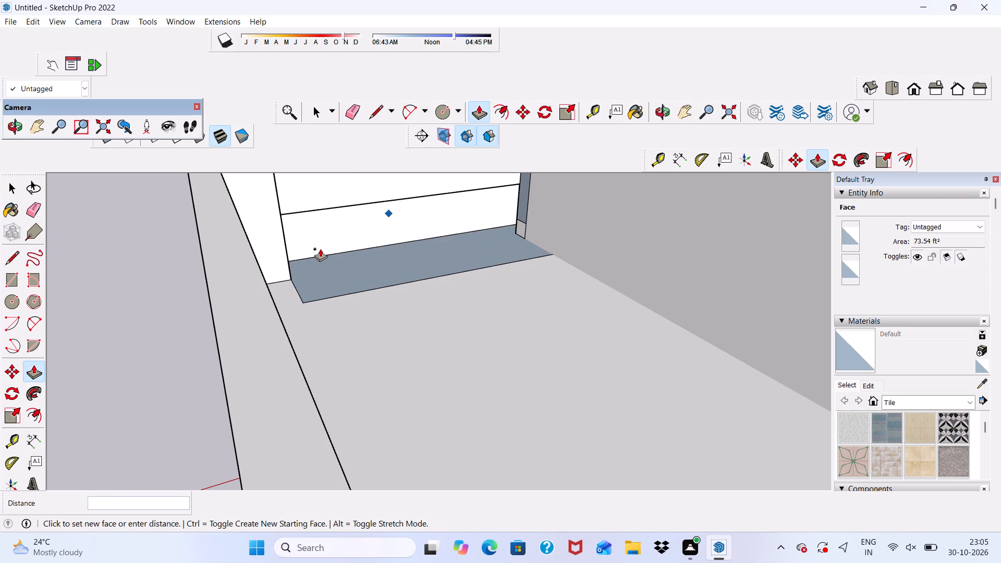
click(291, 266)
scroll(334, 255, down, 2)
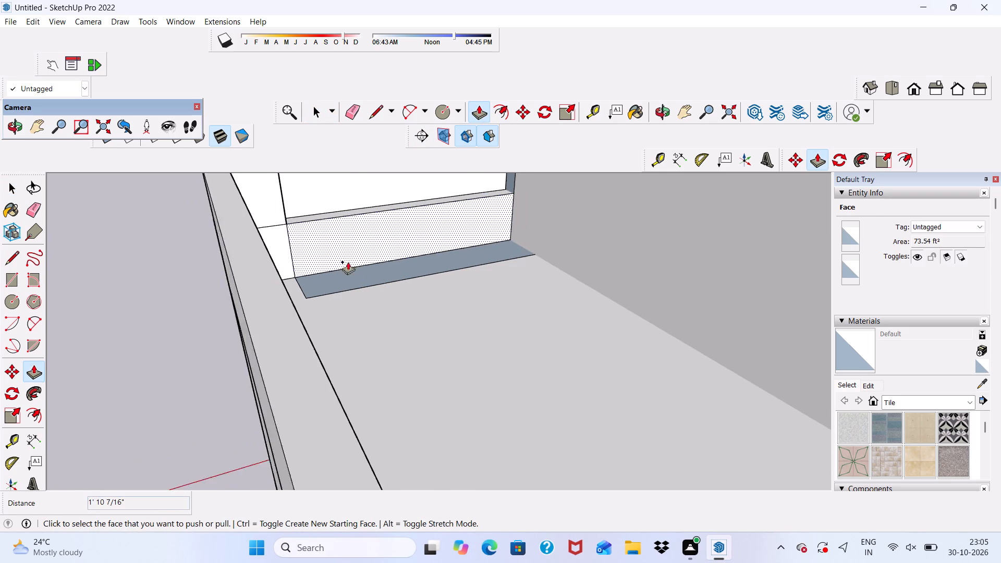
Push/pull the narrow end face inside the front parapet about 10' 6 1/4" across to the upper-storey wall.
scroll(348, 262, down, 2)
middle_drag(366, 285, 227, 328)
scroll(400, 185, up, 8)
scroll(307, 194, down, 1)
scroll(287, 199, up, 2)
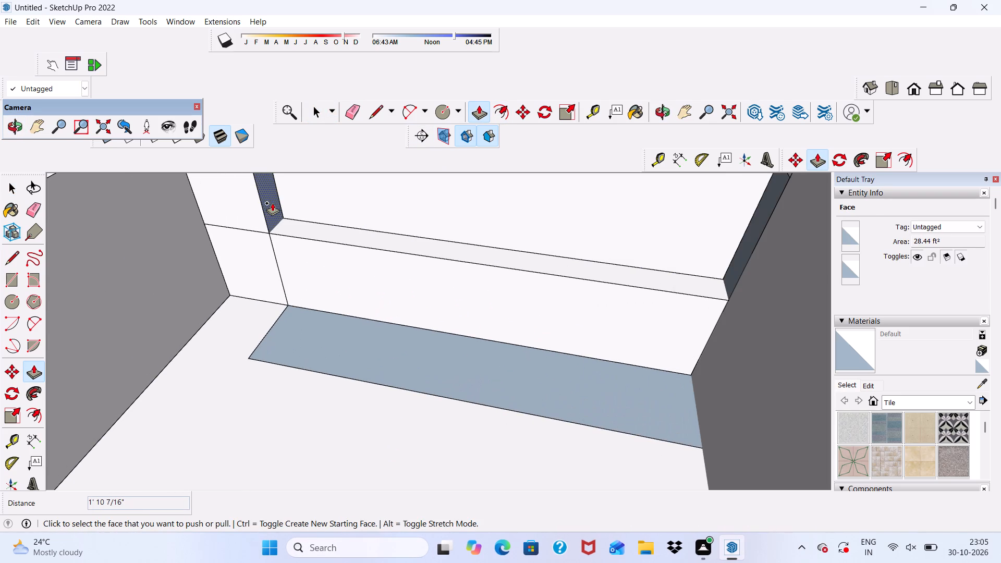
click(270, 202)
click(753, 256)
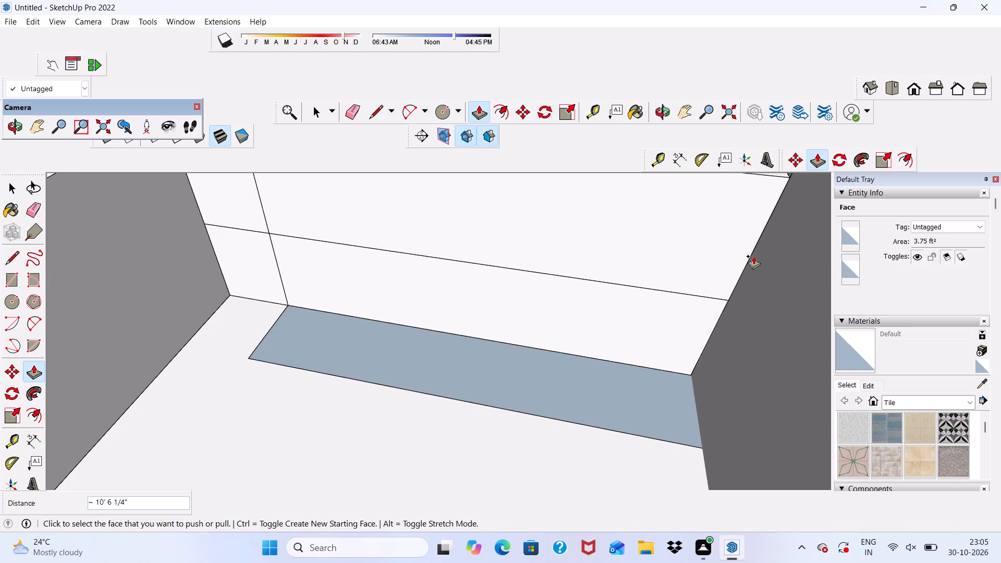
Push/pull the front parapet's outer face above the balcony frame to align with the building's corner.
scroll(569, 221, down, 9)
middle_drag(322, 230, 809, 246)
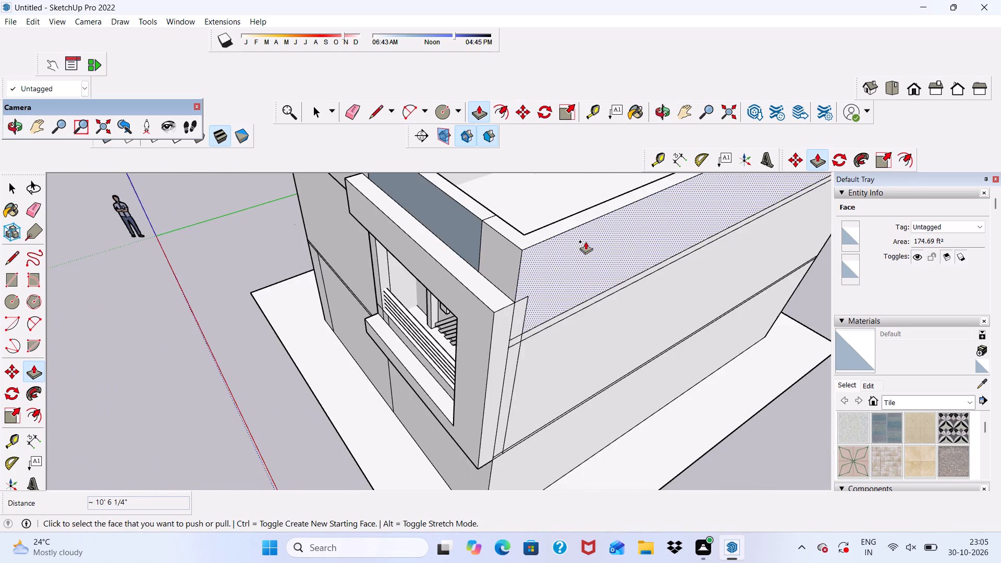
middle_drag(605, 229, 809, 218)
scroll(492, 230, up, 4)
click(416, 190)
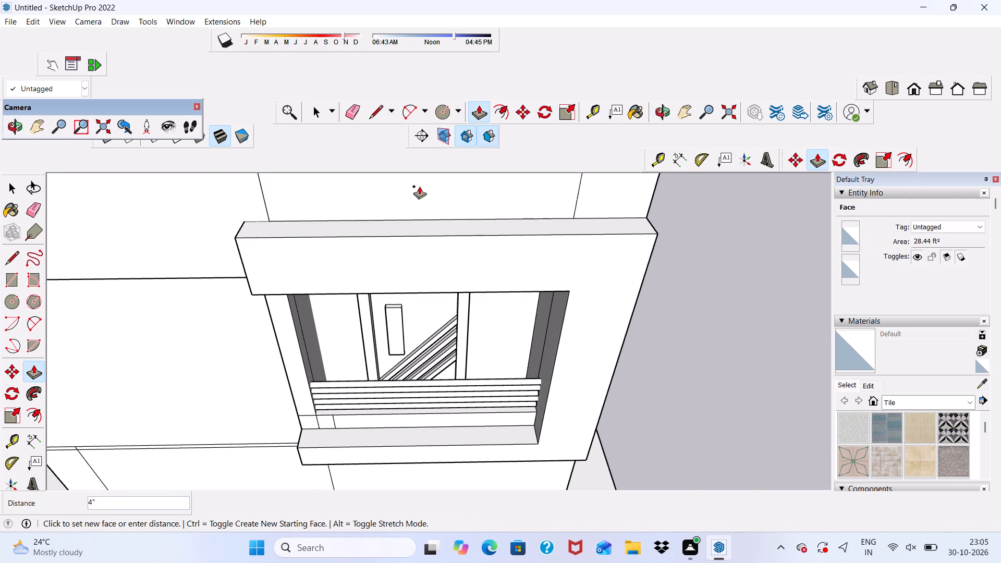
scroll(662, 179, down, 2)
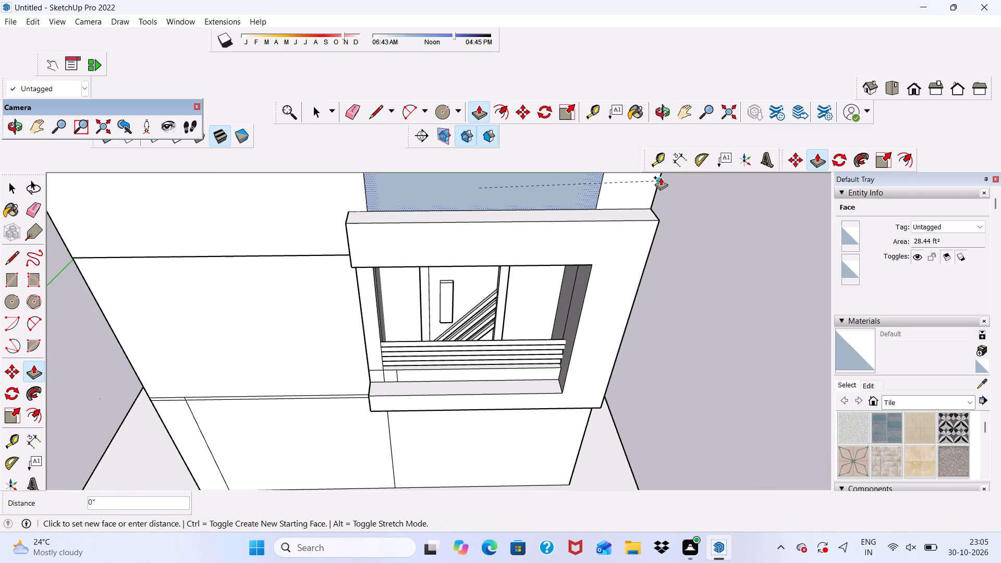
click(661, 177)
Erase the vertical seam on the front parapet's outer face and the short seam across its top.
scroll(414, 197, down, 6)
middle_drag(410, 211, 489, 225)
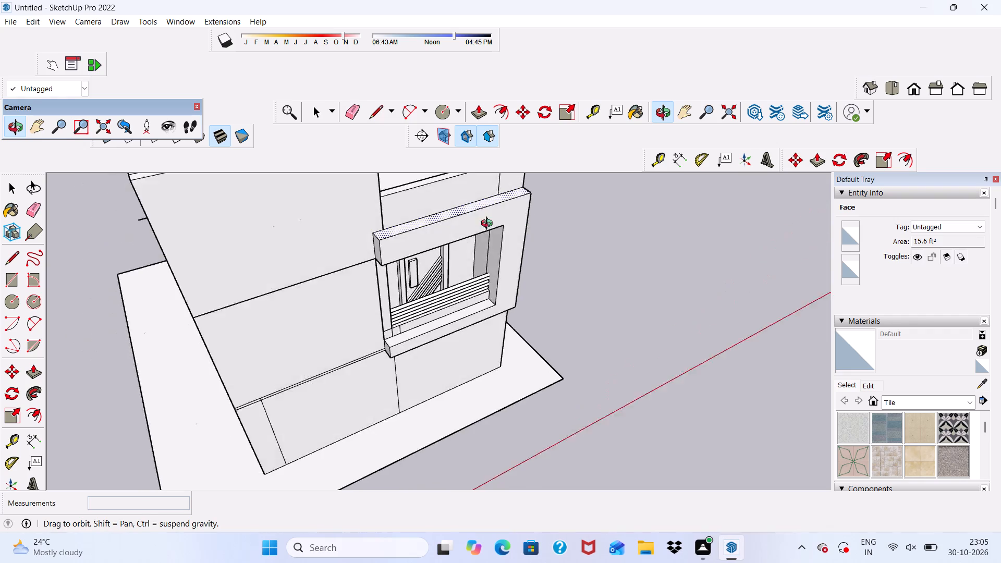
middle_drag(489, 225, 442, 225)
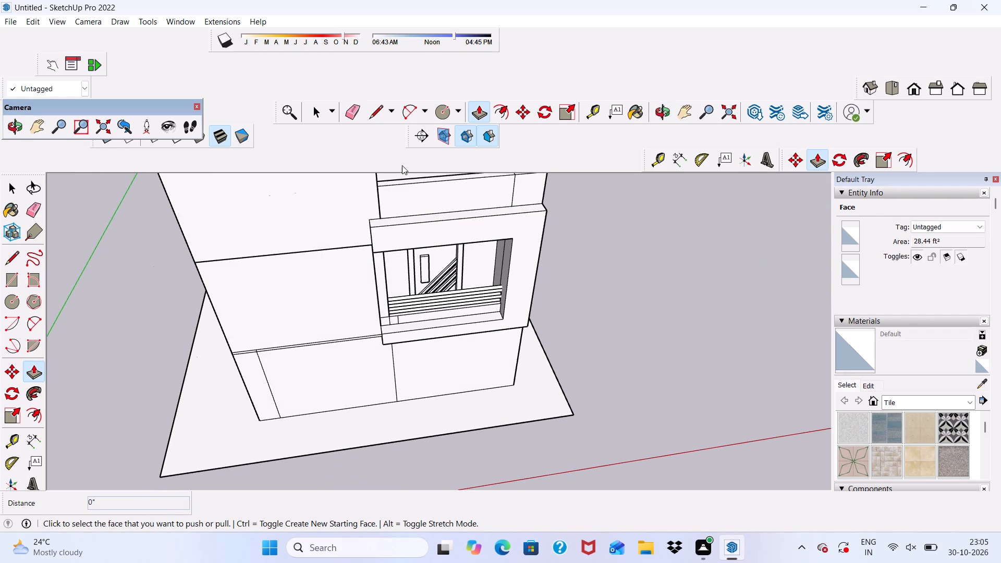
click(357, 110)
scroll(444, 186, up, 2)
drag(517, 198, 536, 192)
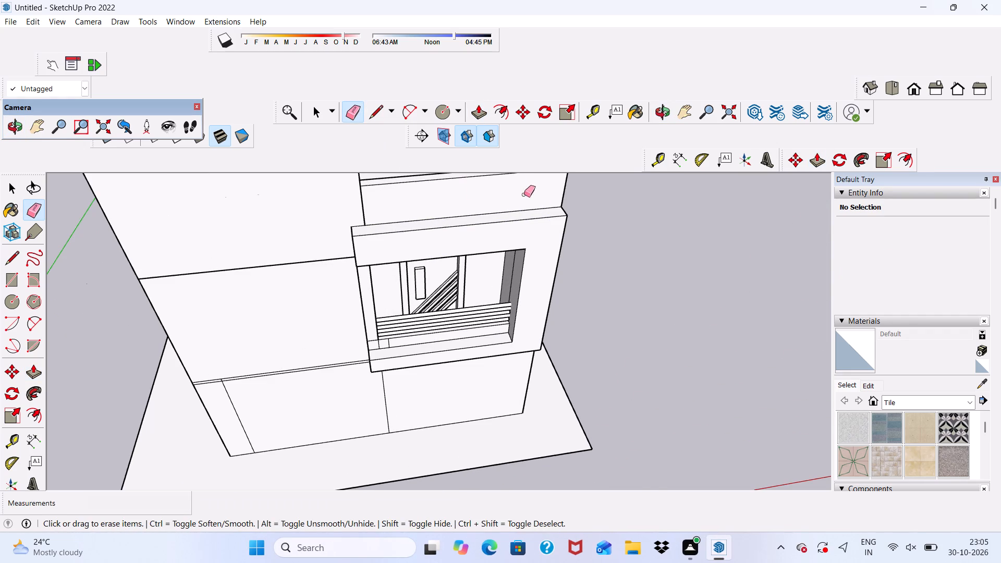
scroll(522, 198, down, 9)
scroll(591, 155, up, 19)
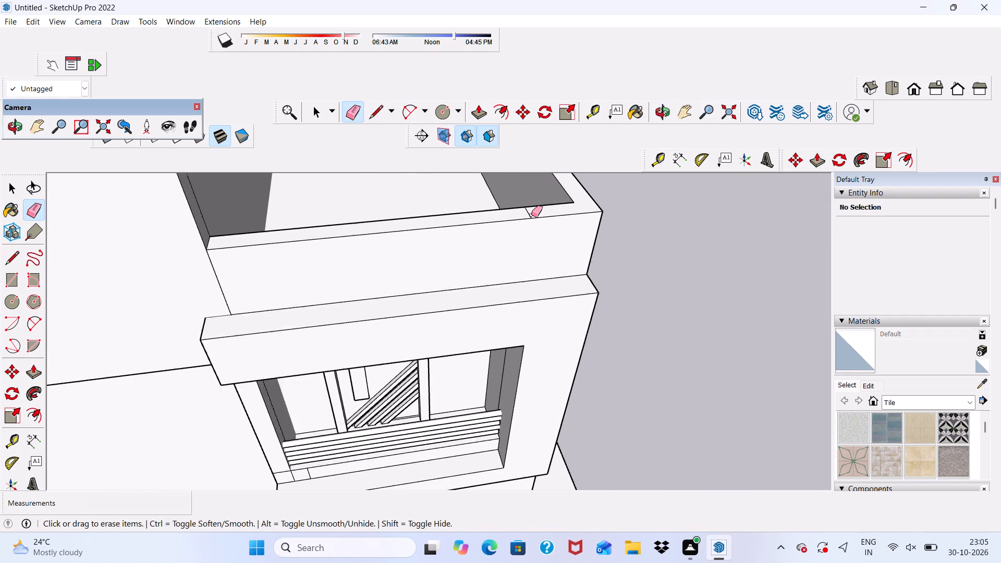
scroll(531, 215, up, 2)
drag(530, 215, 524, 215)
Erase the dividing line across the upper block's roof and the line running parallel to its front edge.
scroll(505, 214, down, 20)
scroll(505, 214, down, 1)
middle_drag(474, 227, 474, 193)
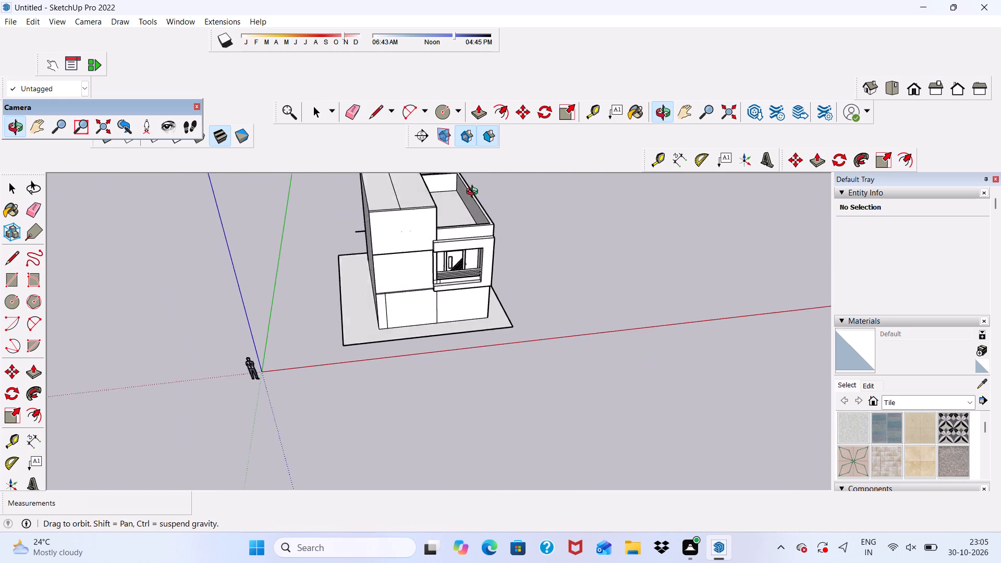
middle_drag(474, 193, 435, 191)
scroll(435, 191, up, 5)
click(394, 191)
scroll(387, 208, up, 3)
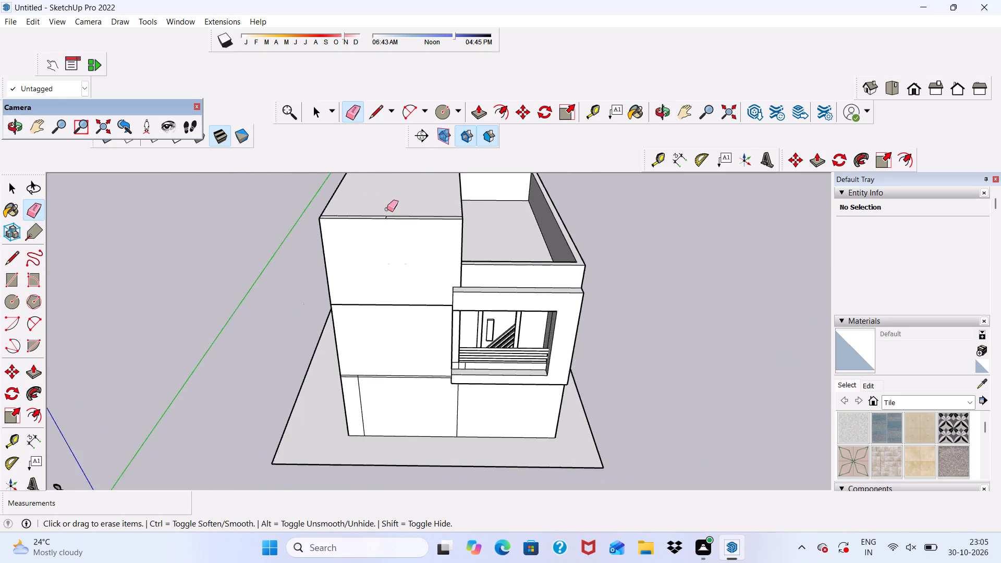
scroll(387, 209, up, 11)
click(367, 225)
scroll(361, 214, down, 1)
drag(360, 218, 363, 225)
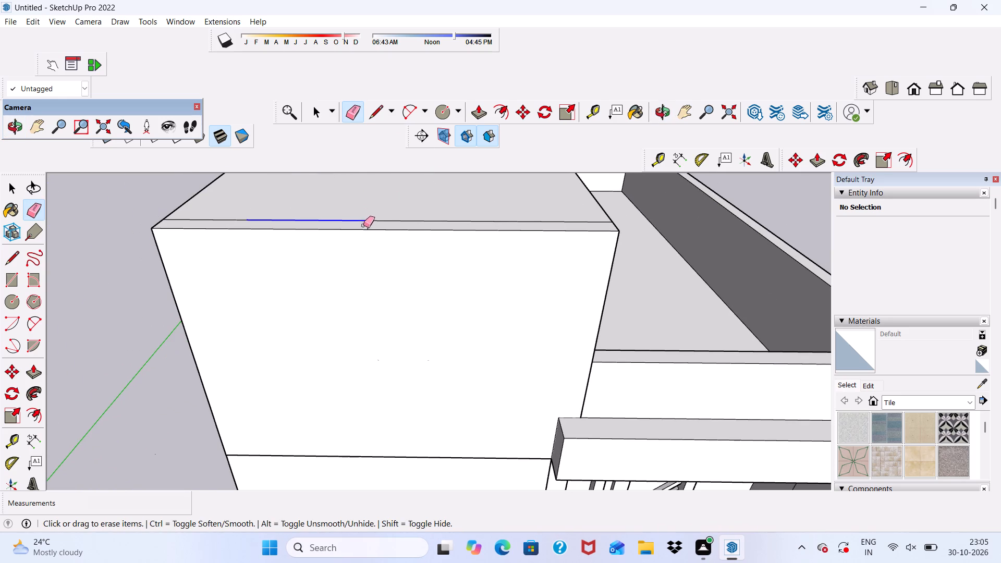
drag(363, 225, 376, 227)
scroll(299, 207, down, 3)
scroll(247, 227, up, 3)
click(240, 214)
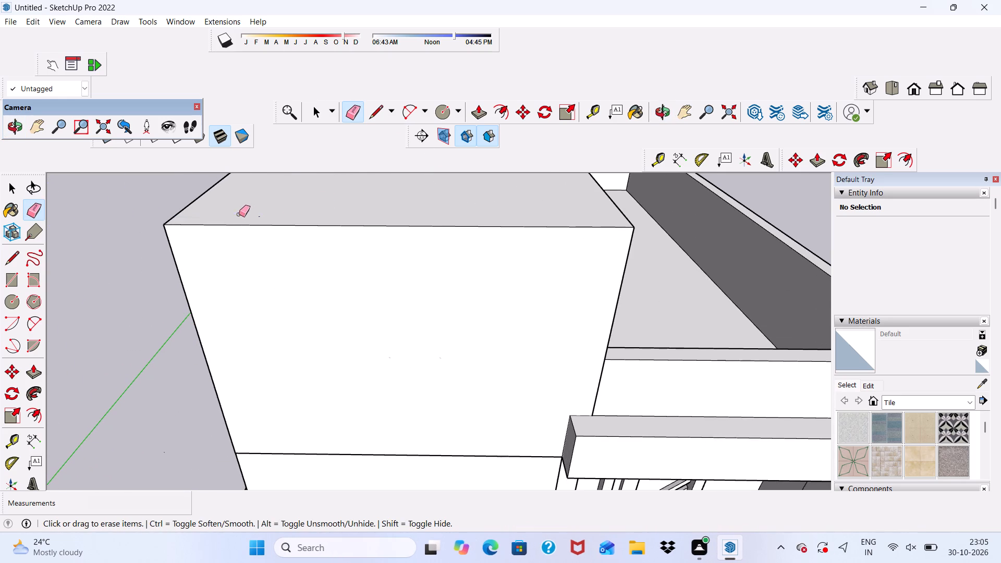
Erase the vertical line beside the front corner on the upper block's side wall.
scroll(193, 210, down, 11)
middle_drag(385, 247, 250, 166)
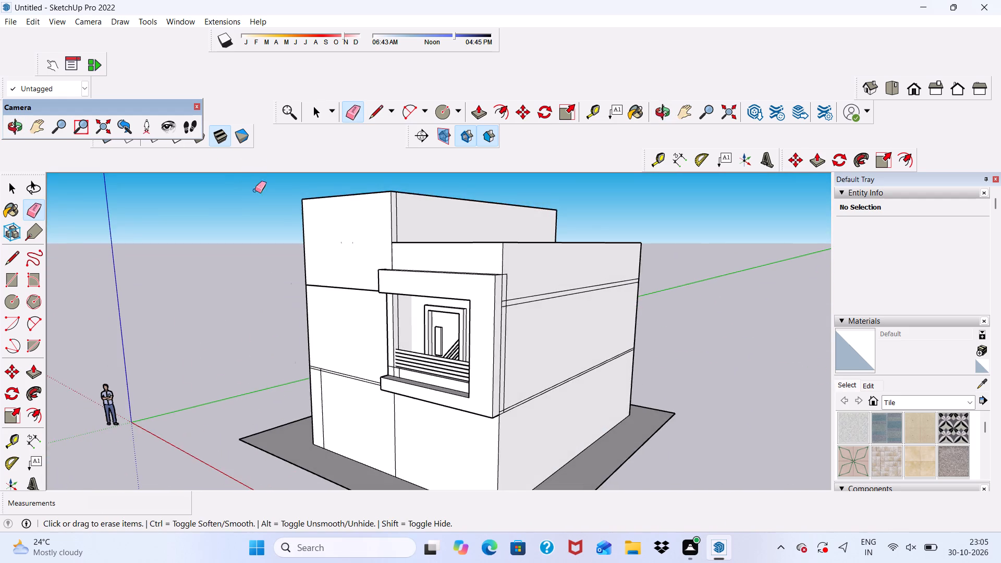
scroll(393, 212, up, 13)
drag(379, 209, 391, 214)
Erase the short lines on the side wall beside the top of the balcony frame, above the horizontal band.
scroll(395, 209, down, 12)
middle_drag(566, 218, 553, 220)
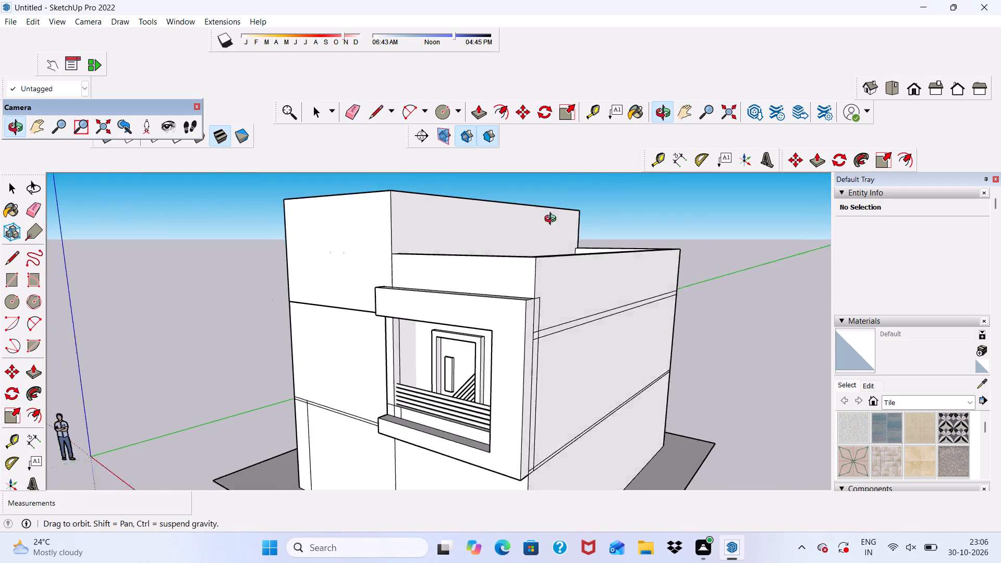
middle_drag(553, 220, 500, 206)
scroll(489, 279, up, 10)
drag(474, 283, 474, 289)
drag(474, 288, 477, 308)
drag(479, 284, 489, 291)
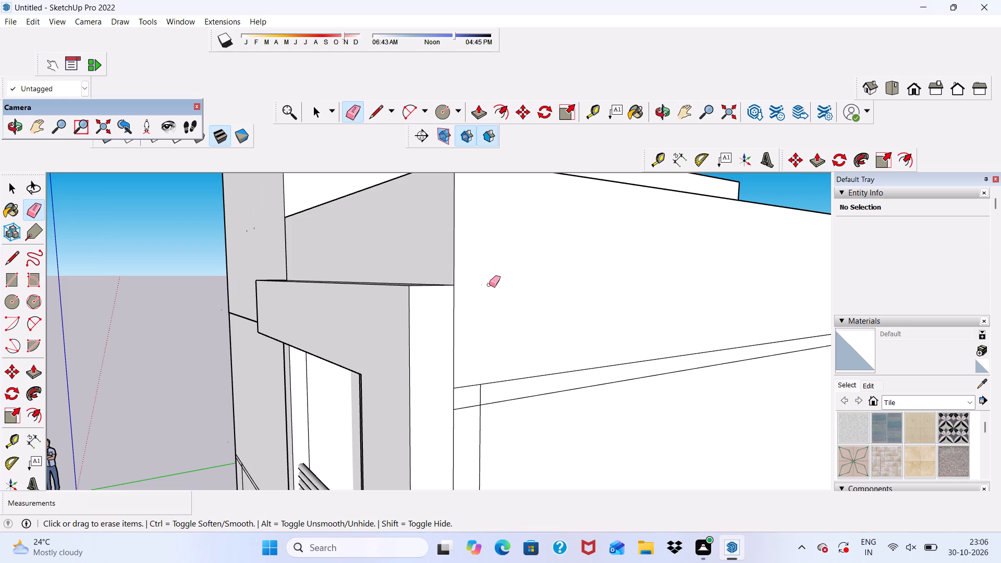
Erase the two parallel horizontal band lines on the side wall and the vertical line meeting them near the front corner.
scroll(497, 264, down, 7)
scroll(534, 320, up, 5)
drag(533, 318, 531, 340)
drag(449, 330, 450, 331)
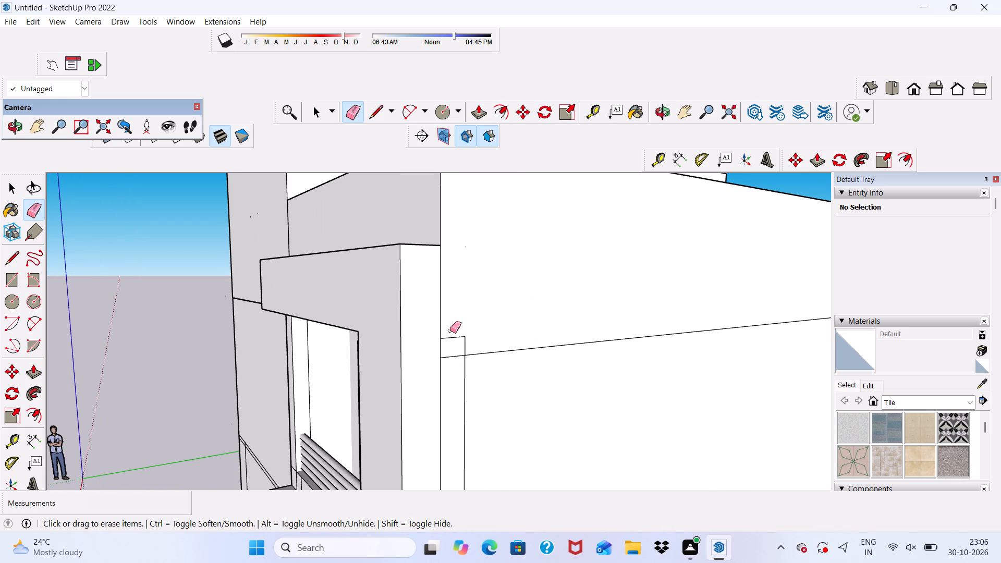
drag(450, 331, 460, 354)
drag(463, 346, 468, 349)
drag(468, 341, 468, 353)
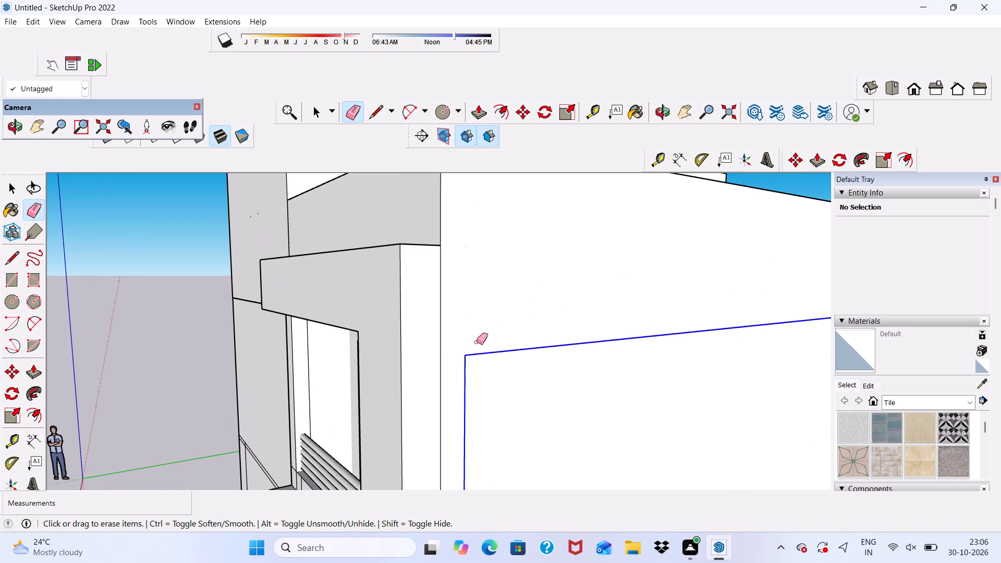
Erase the remaining lines lower on the side wall near the base of the balcony frame, including the short vertical stub.
scroll(488, 252, down, 12)
middle_drag(558, 298, 511, 246)
drag(576, 365, 576, 380)
scroll(458, 393, up, 4)
drag(443, 352, 438, 372)
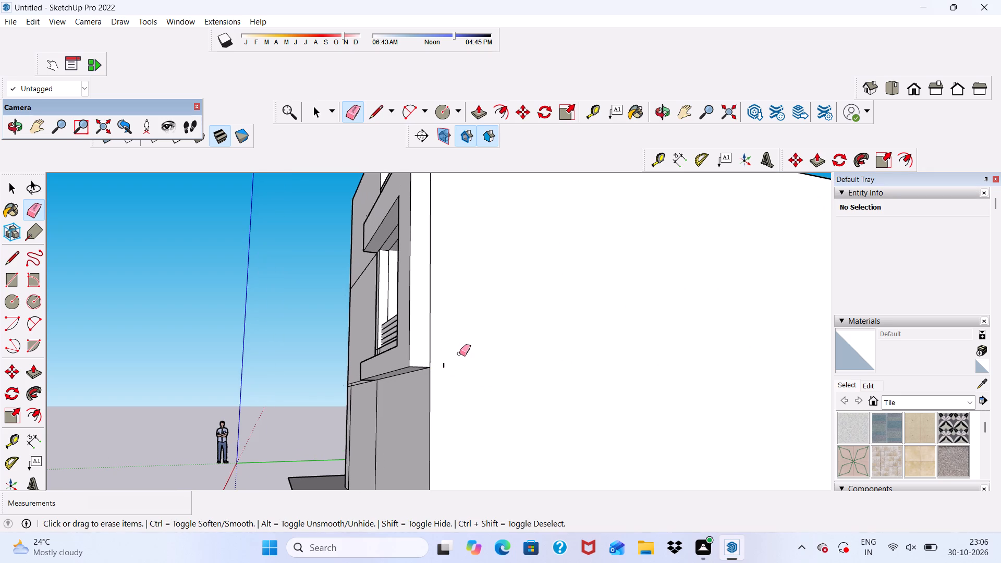
drag(445, 360, 445, 368)
Erase the short leftover horizontal stub at the rear edge of the side wall.
scroll(401, 354, down, 8)
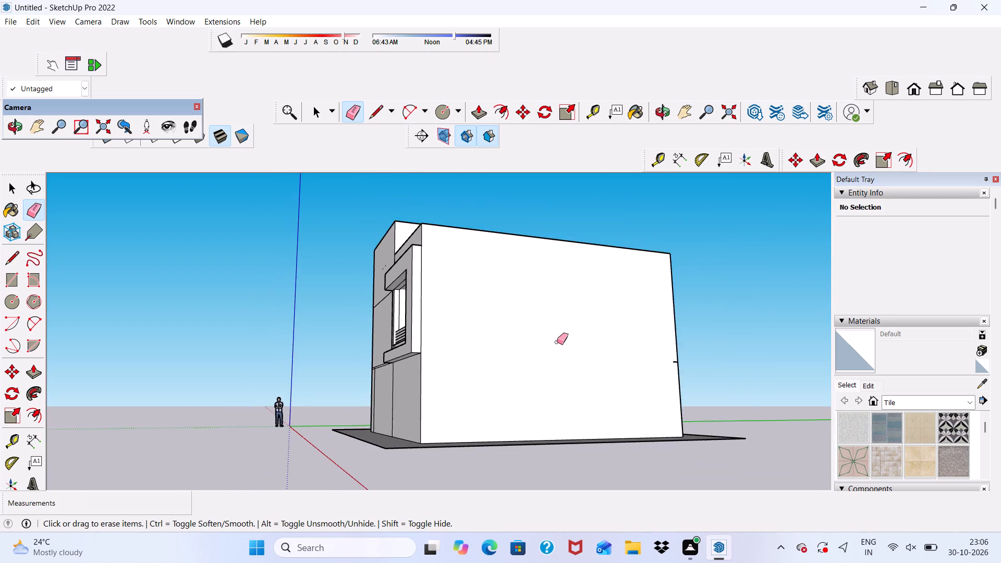
middle_drag(558, 341, 588, 367)
scroll(627, 363, up, 14)
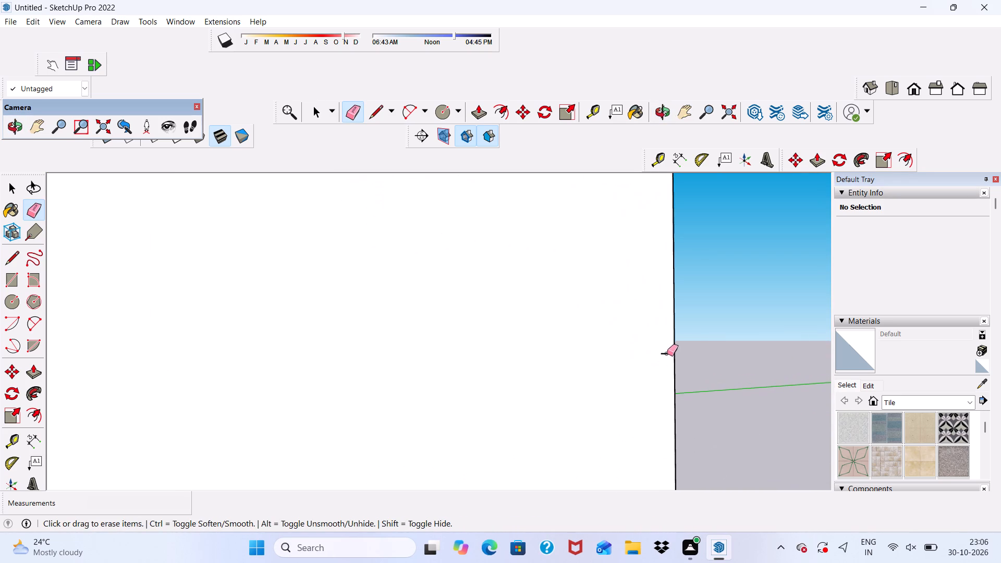
drag(668, 349, 666, 359)
Erase the lower pair of parallel floor lines across the rear wall on both sides of the vertical dividing line.
scroll(664, 352, down, 3)
middle_drag(664, 357, 399, 386)
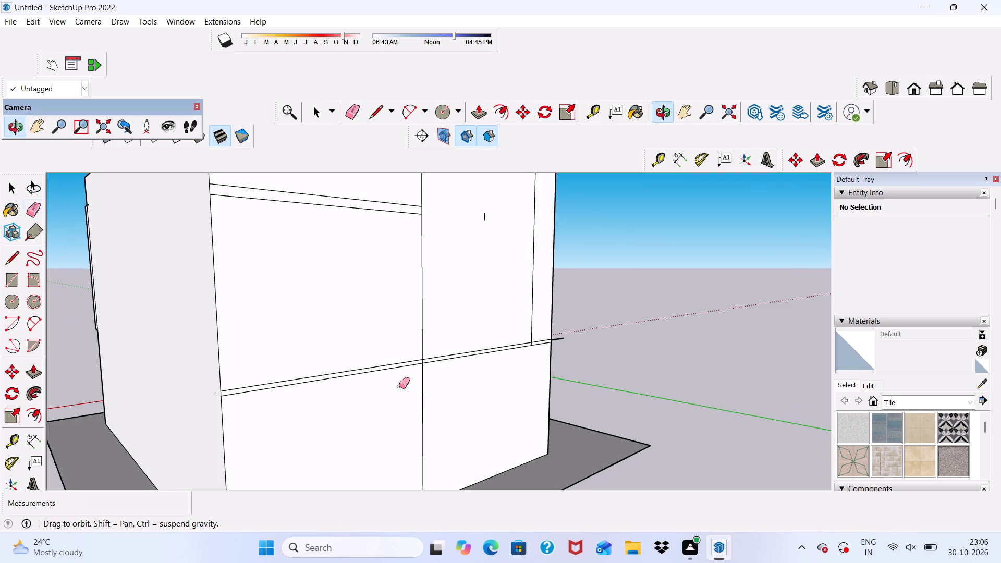
scroll(405, 347, up, 2)
drag(405, 346, 407, 385)
drag(451, 346, 438, 376)
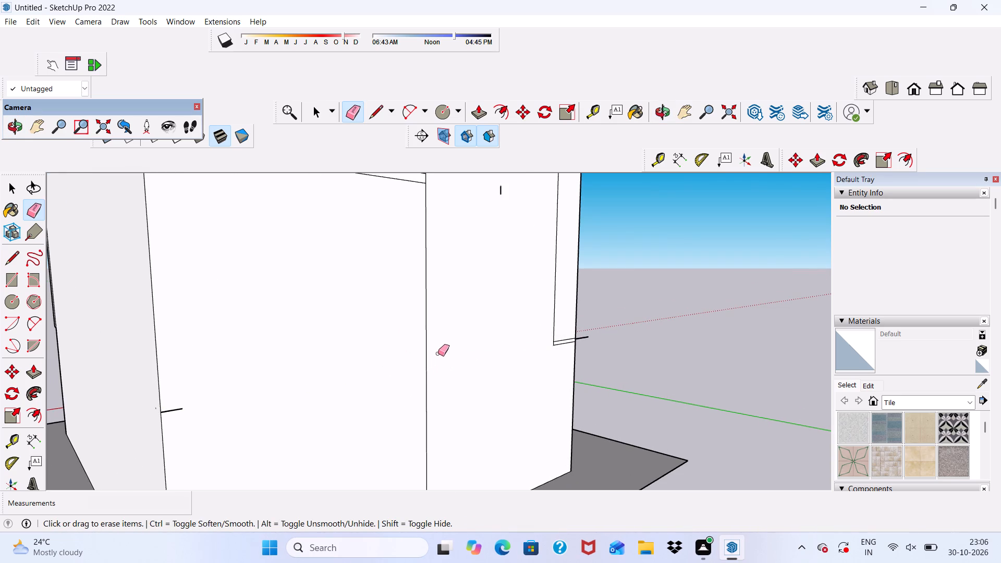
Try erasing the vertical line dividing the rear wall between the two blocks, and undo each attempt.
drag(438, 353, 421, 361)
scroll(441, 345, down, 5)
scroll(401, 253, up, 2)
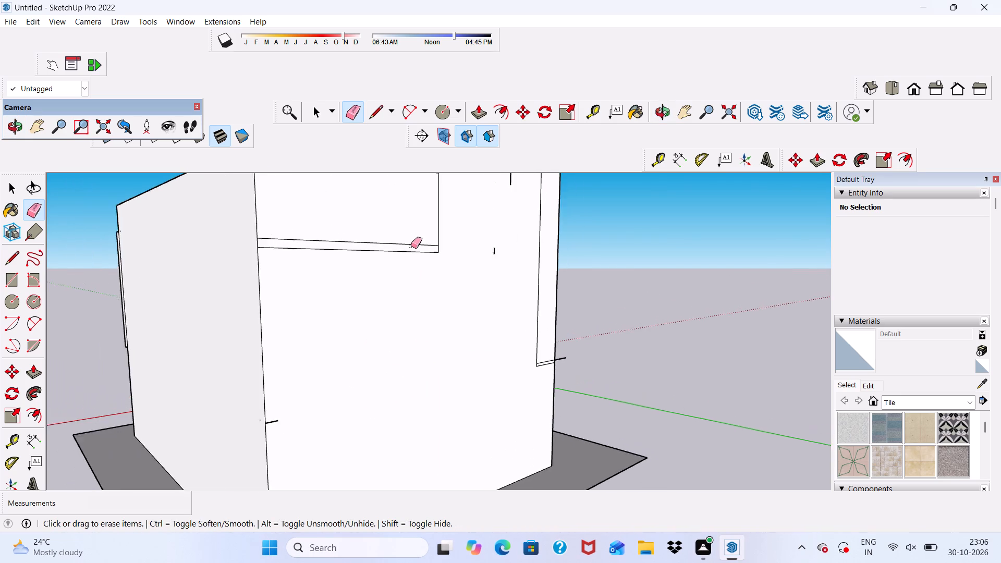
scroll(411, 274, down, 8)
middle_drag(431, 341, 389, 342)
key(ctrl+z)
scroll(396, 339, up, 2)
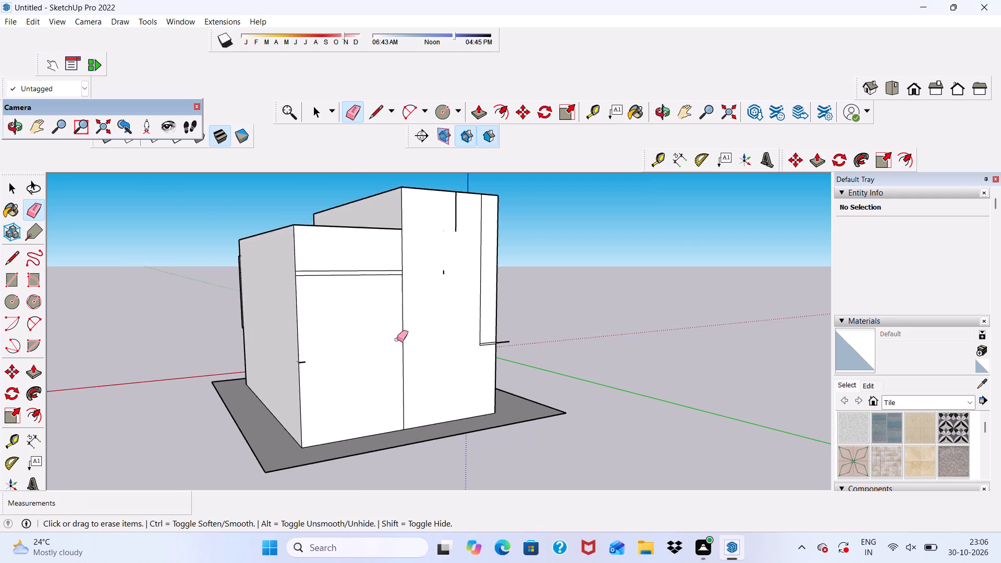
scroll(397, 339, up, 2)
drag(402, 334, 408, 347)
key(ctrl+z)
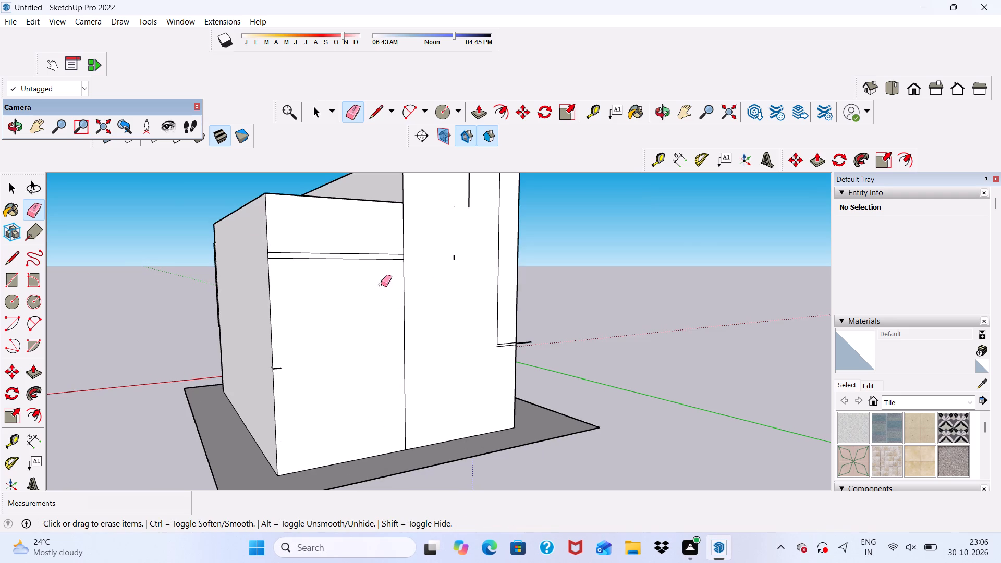
Erase the upper pair of horizontal lines on the lower block's rear wall and the short stub at its outer corner.
drag(353, 253, 342, 282)
click(277, 371)
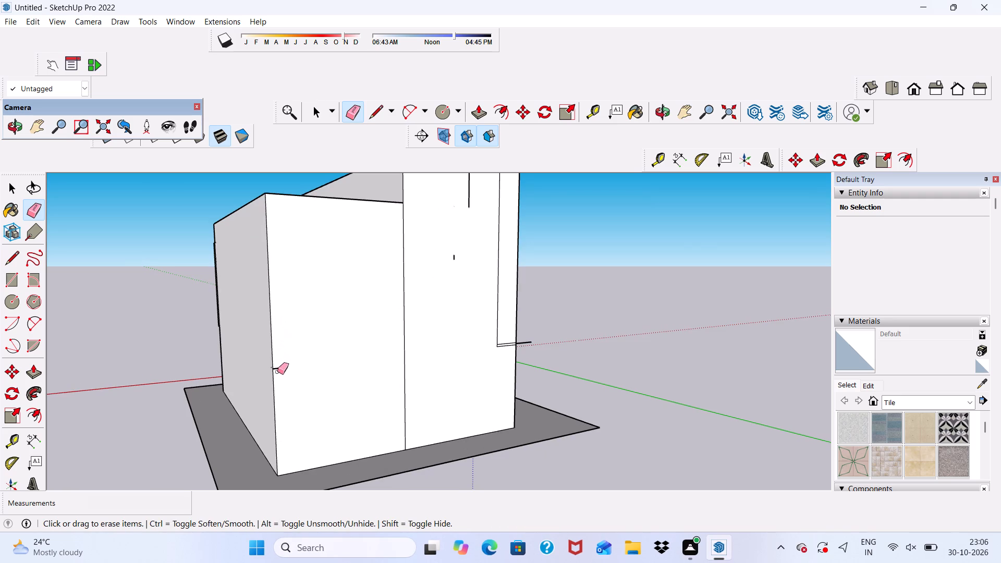
scroll(285, 365, up, 7)
drag(279, 358, 280, 365)
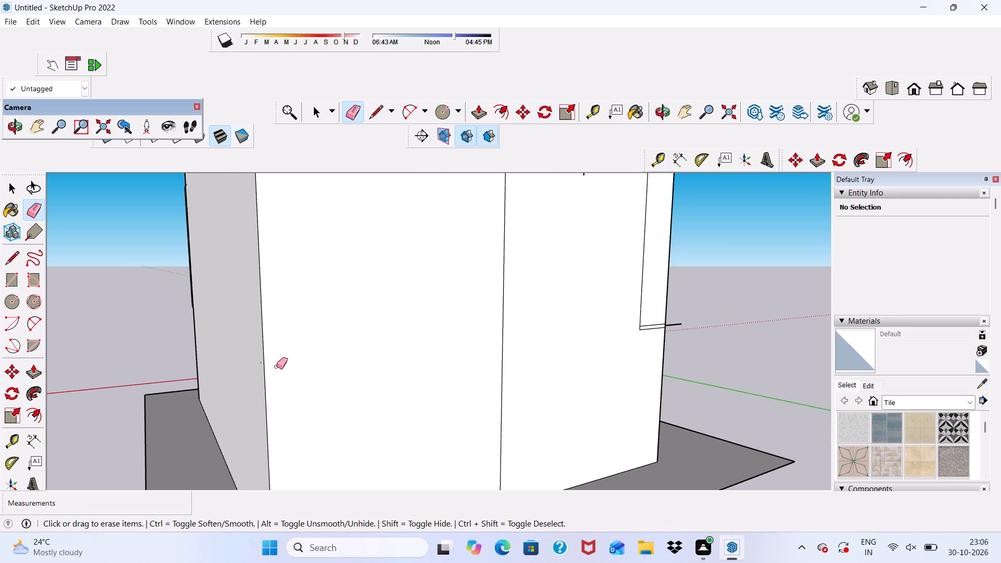
Erase the short vertical stubs on the taller block's rear wall, including the leftover piece at its roof edge.
scroll(280, 363, down, 12)
scroll(503, 307, down, 1)
middle_drag(503, 307, 438, 362)
scroll(456, 263, up, 3)
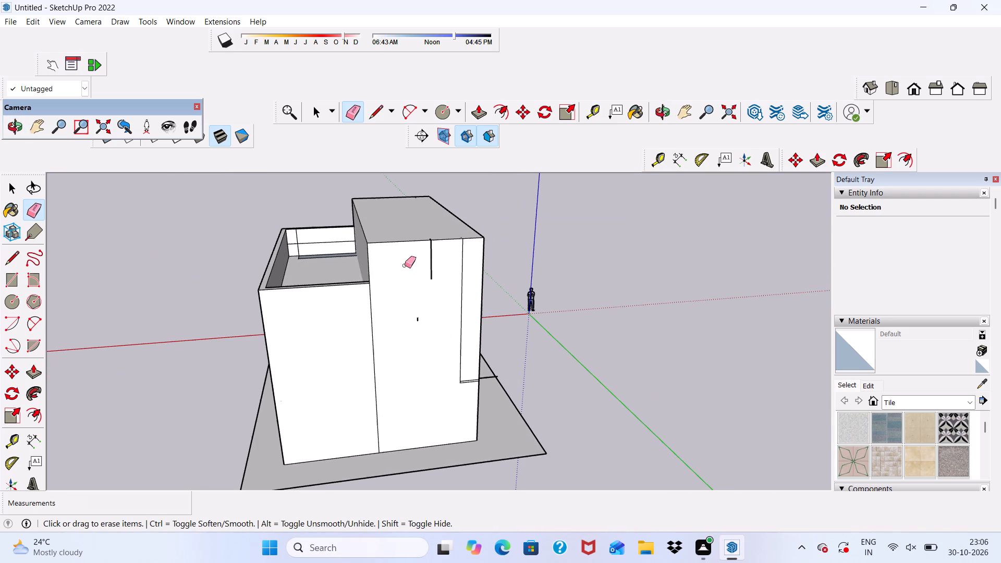
drag(414, 262, 432, 271)
scroll(414, 317, up, 3)
drag(414, 317, 423, 332)
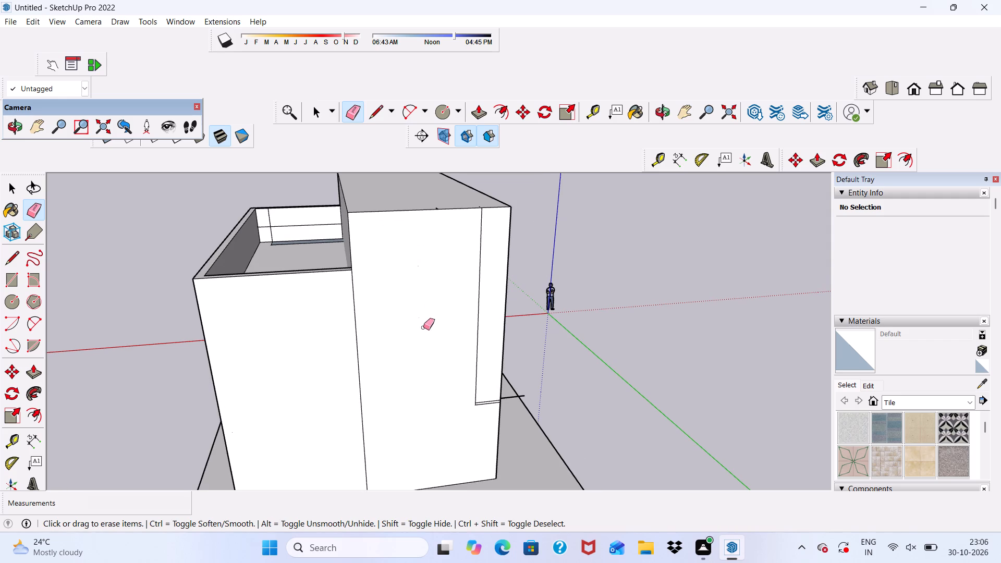
scroll(448, 180, up, 4)
scroll(422, 235, up, 4)
click(428, 232)
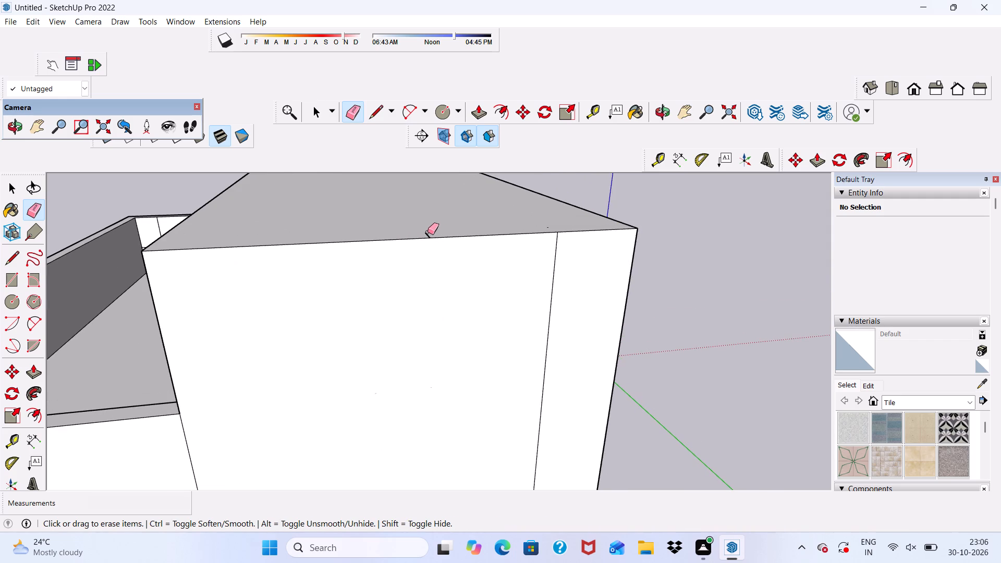
drag(425, 236, 433, 234)
Erase the long vertical line beside the taller block's rear corner, the short lines at its foot, and the stub projecting past the corner.
drag(527, 275, 564, 281)
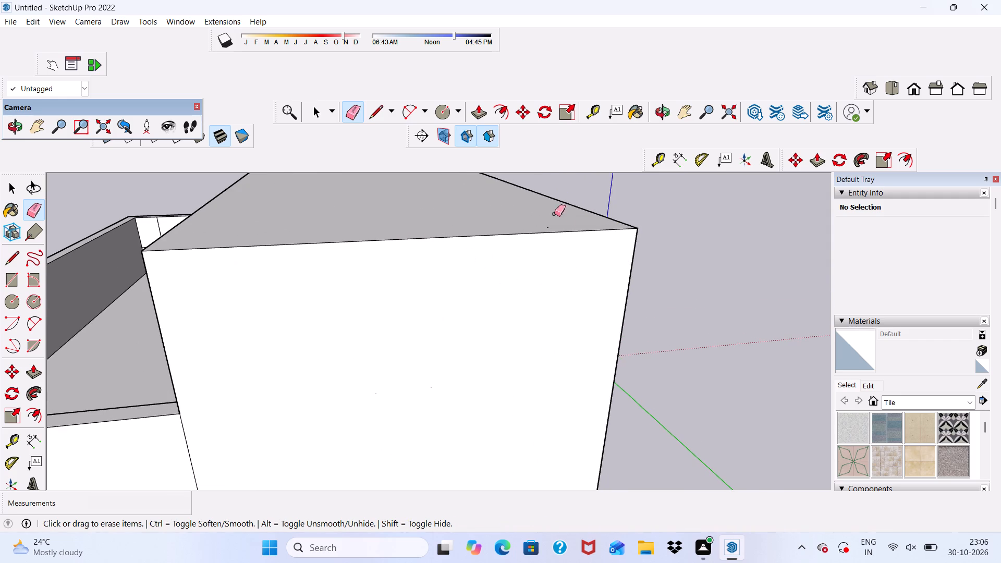
scroll(541, 194, down, 11)
middle_drag(550, 291, 522, 270)
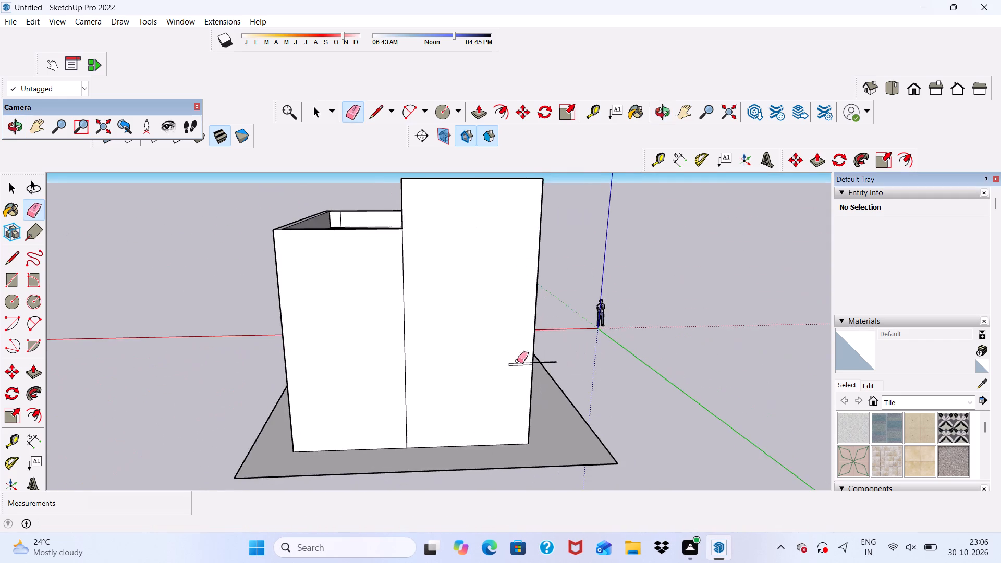
scroll(522, 383, up, 4)
drag(515, 351, 509, 364)
drag(507, 353, 499, 358)
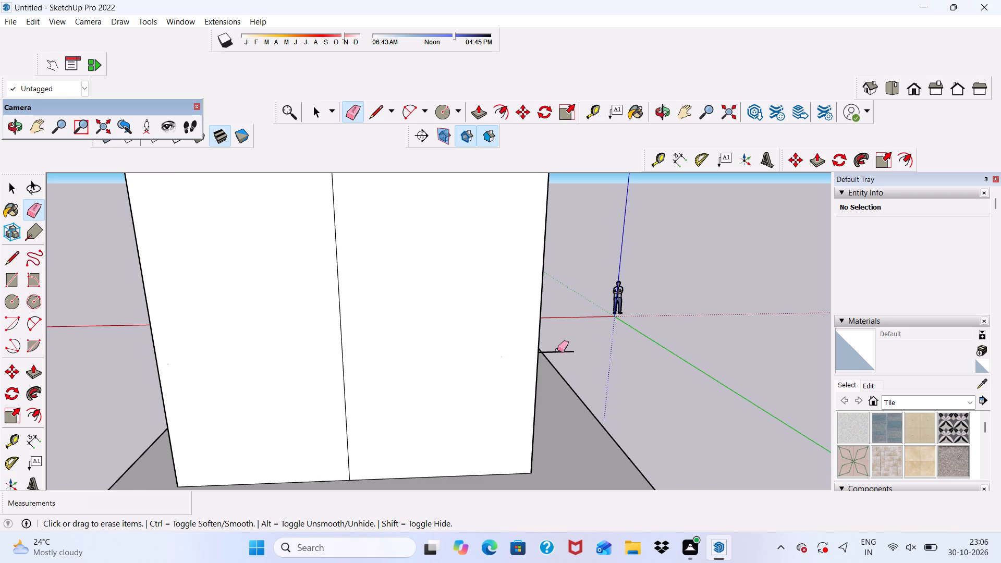
drag(566, 353, 571, 349)
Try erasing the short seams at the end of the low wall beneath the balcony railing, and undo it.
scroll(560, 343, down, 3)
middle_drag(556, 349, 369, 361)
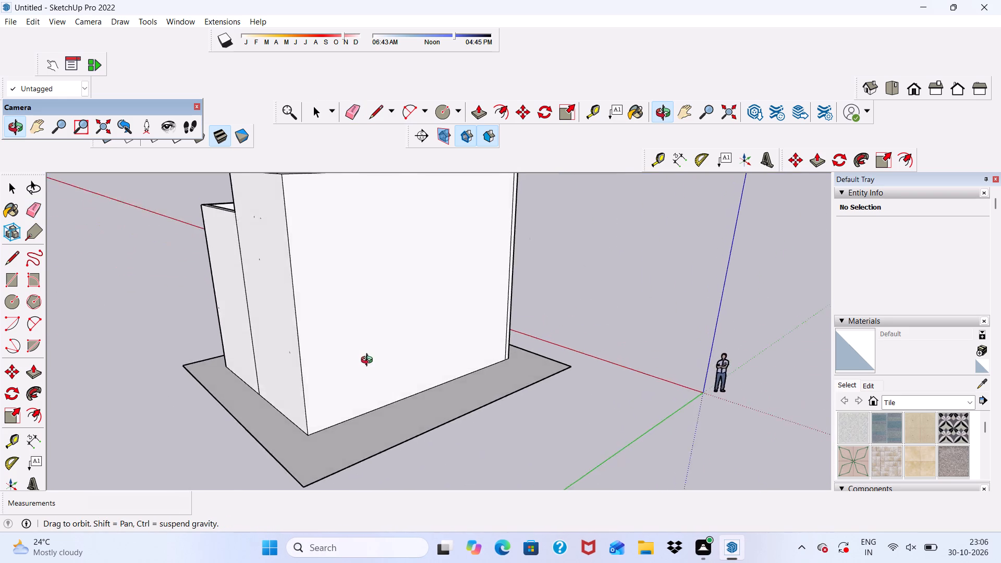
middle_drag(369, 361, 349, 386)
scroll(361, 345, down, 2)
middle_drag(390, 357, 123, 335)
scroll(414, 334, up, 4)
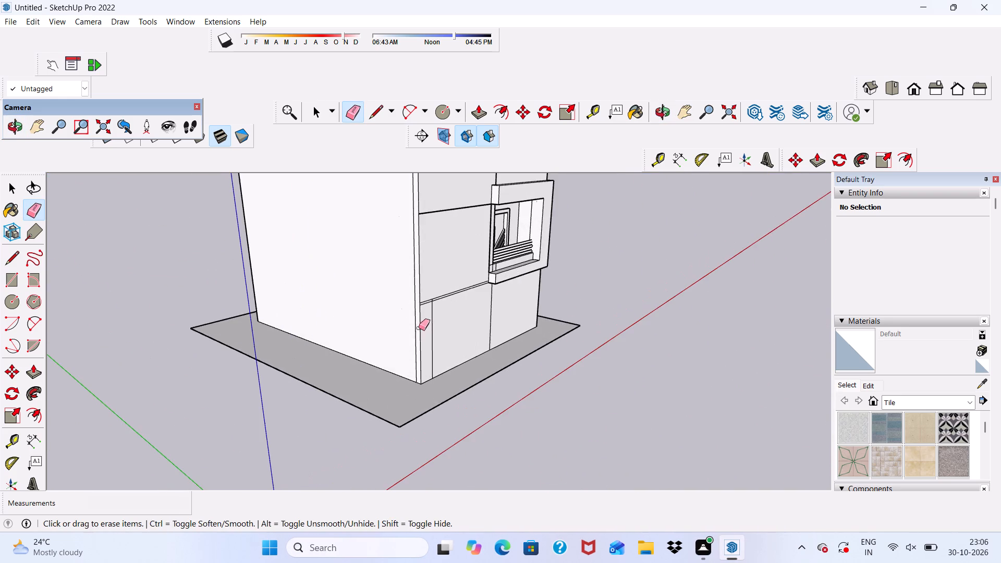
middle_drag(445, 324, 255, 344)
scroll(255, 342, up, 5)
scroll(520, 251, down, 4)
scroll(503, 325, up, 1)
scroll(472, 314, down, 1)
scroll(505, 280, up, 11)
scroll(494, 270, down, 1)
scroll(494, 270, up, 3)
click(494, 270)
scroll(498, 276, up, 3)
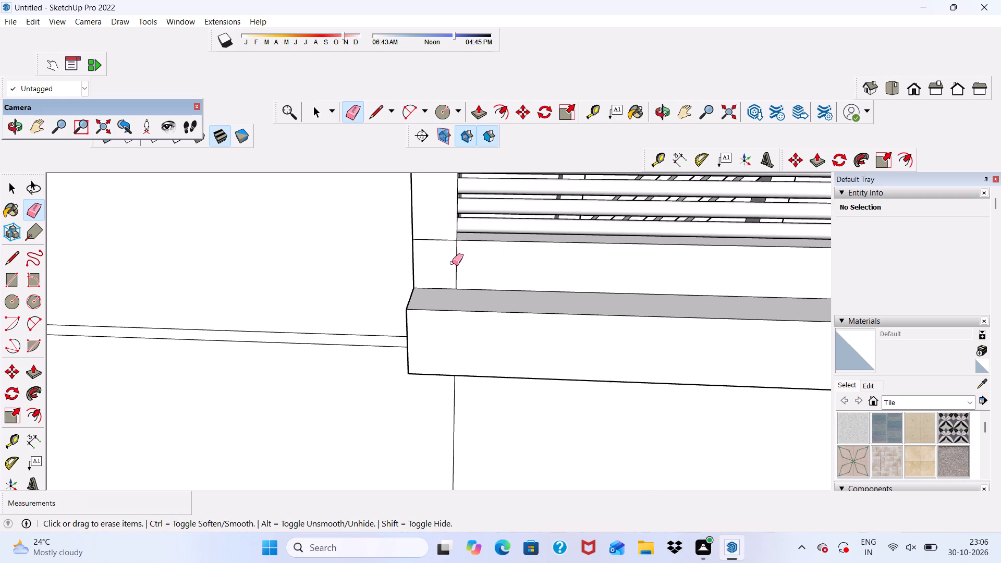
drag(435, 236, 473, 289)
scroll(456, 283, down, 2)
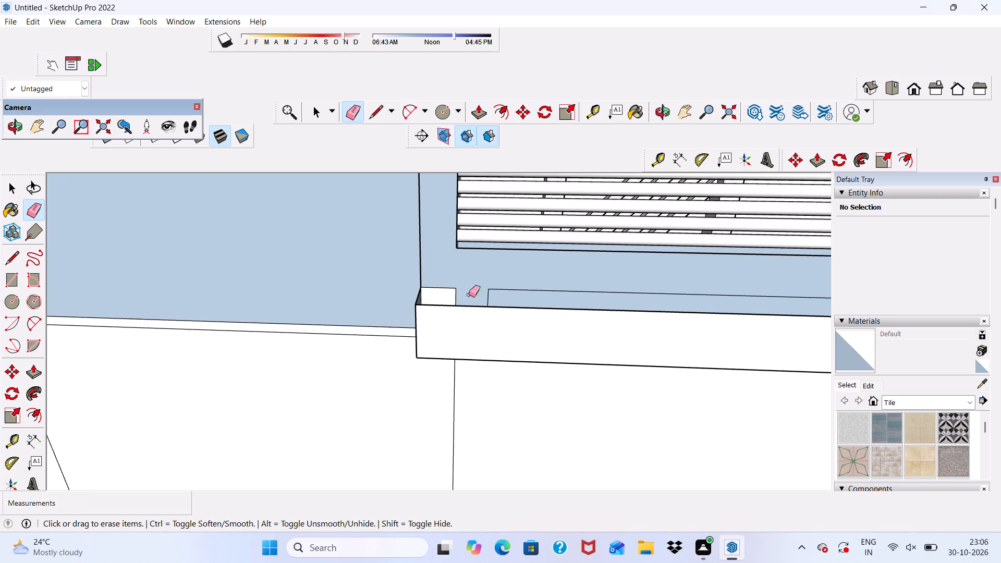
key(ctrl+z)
Examine the balcony frame, sill, railing end and adjoining front wall for leftover seams from several angles.
scroll(483, 288, up, 1)
middle_drag(442, 274, 702, 232)
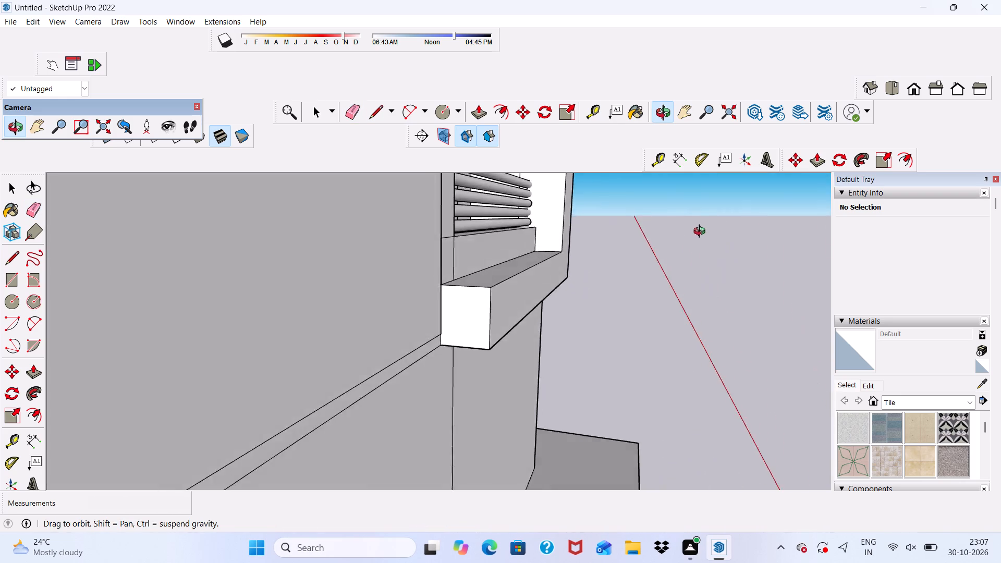
middle_drag(702, 232, 367, 270)
scroll(506, 215, down, 15)
middle_drag(565, 247, 455, 311)
scroll(559, 207, down, 3)
middle_drag(532, 257, 711, 281)
scroll(554, 270, up, 5)
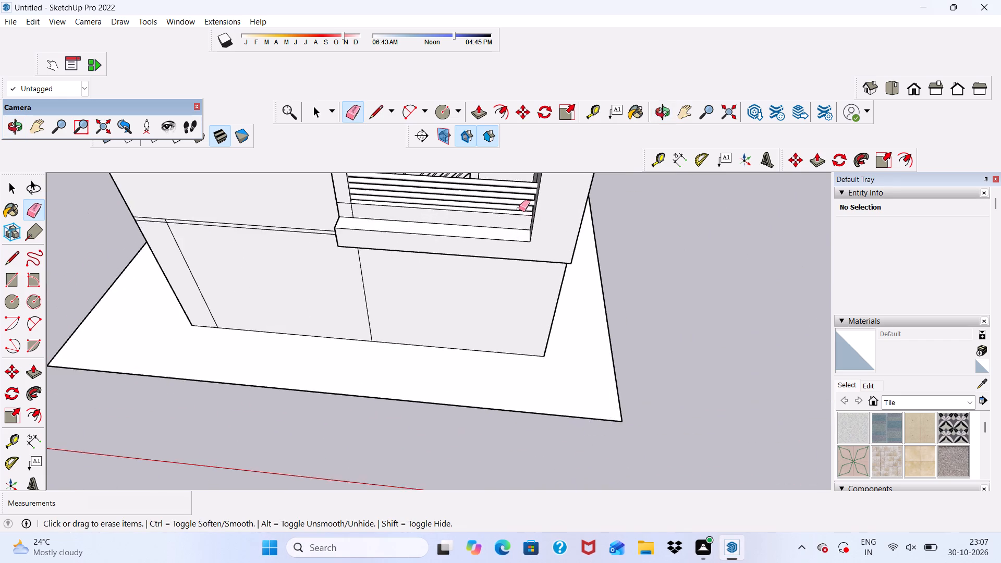
scroll(439, 235, down, 7)
middle_drag(403, 252, 335, 258)
scroll(412, 227, up, 7)
key(space)
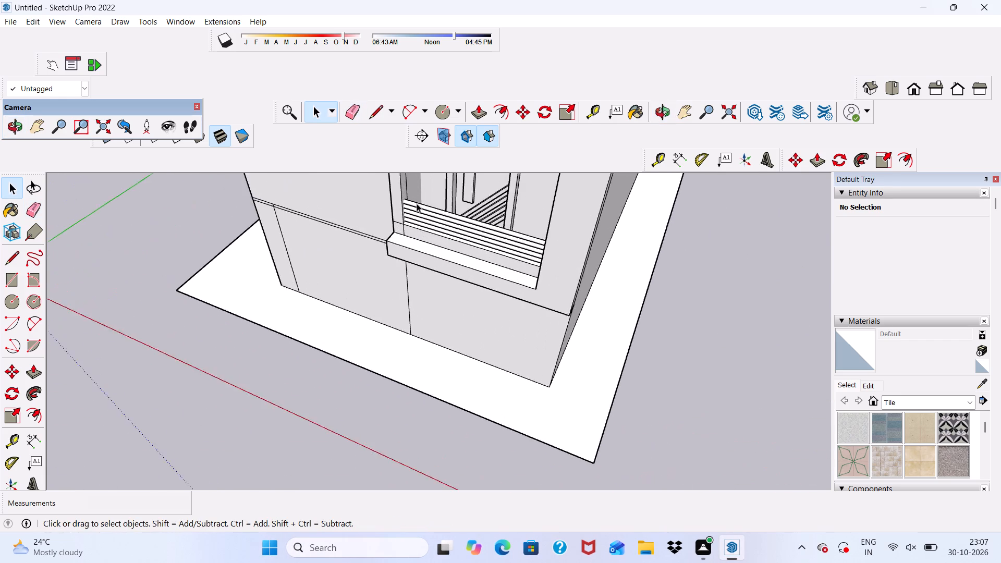
scroll(417, 203, up, 2)
scroll(337, 221, down, 1)
middle_drag(374, 211, 322, 181)
scroll(420, 219, up, 2)
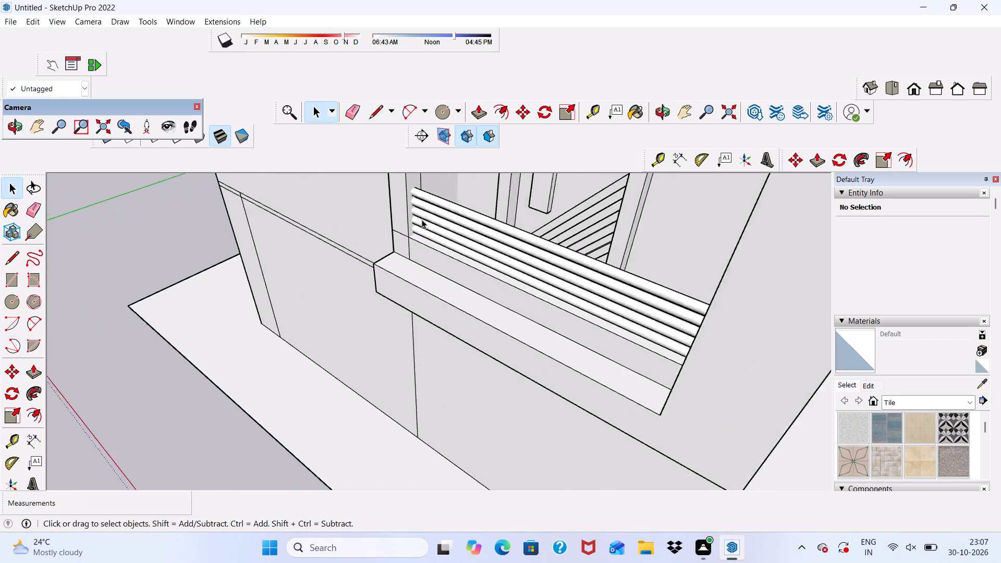
scroll(422, 219, up, 6)
scroll(415, 207, down, 13)
middle_drag(396, 216, 563, 202)
scroll(576, 221, down, 5)
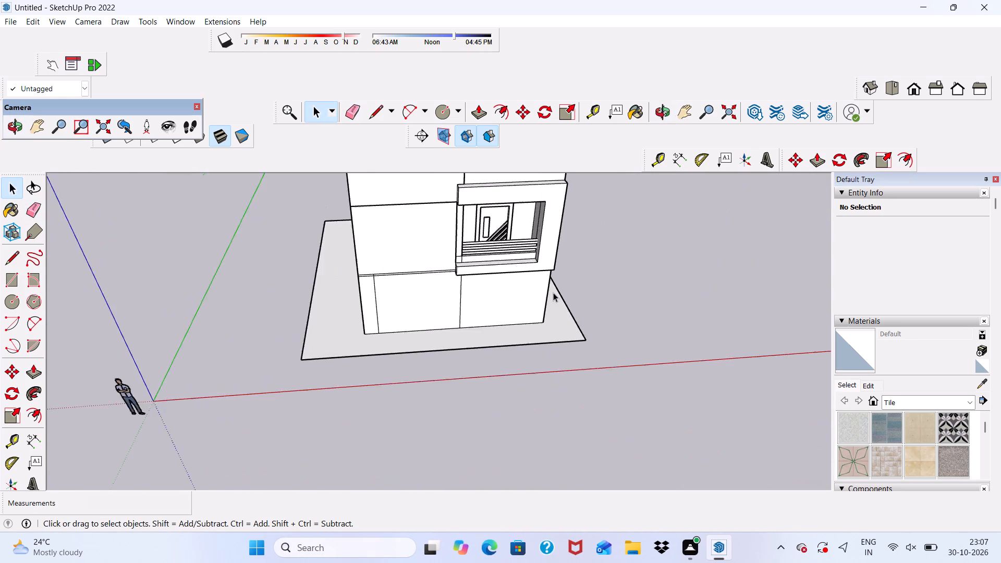
scroll(553, 292, down, 1)
scroll(460, 183, up, 11)
middle_drag(456, 228, 619, 156)
scroll(556, 207, up, 7)
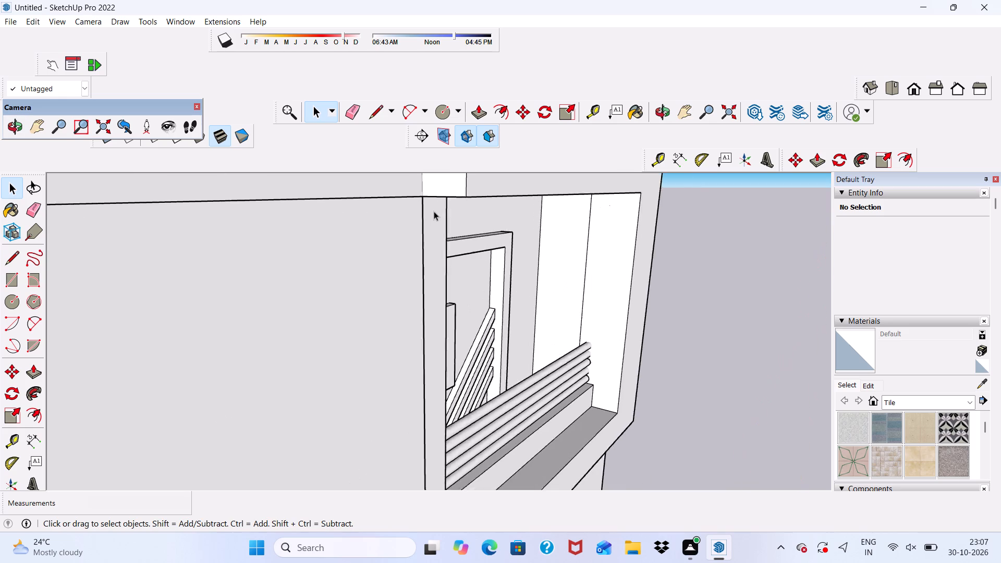
Erase the edge on the front wall that meets the underside of the balcony frame's upper corner.
scroll(434, 211, up, 2)
middle_drag(428, 206, 459, 281)
scroll(444, 319, up, 4)
click(444, 320)
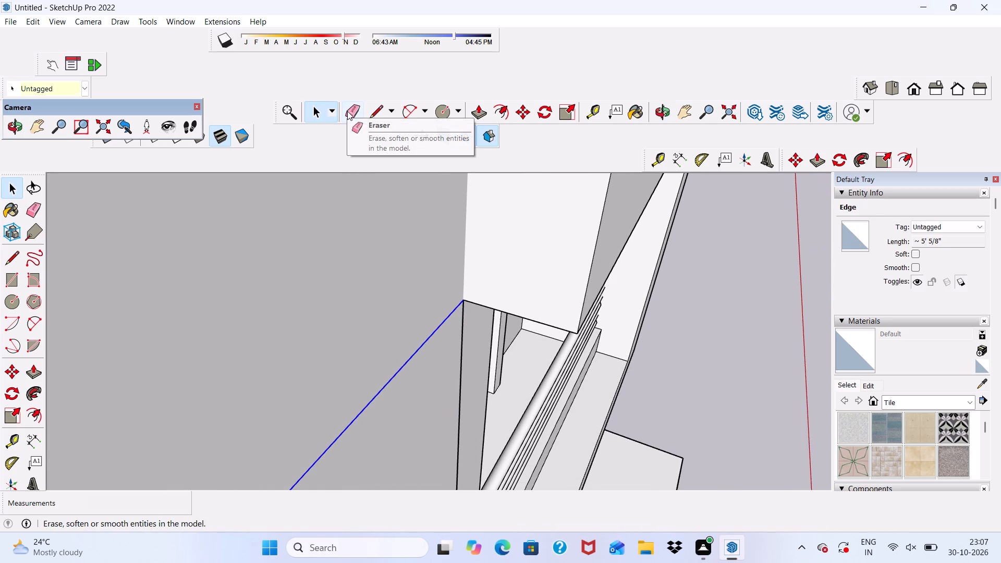
drag(347, 111, 351, 119)
click(437, 324)
Erase the vertical line crossing the railing inside the balcony opening, beside the front wall.
scroll(437, 325, down, 2)
middle_drag(436, 324, 411, 240)
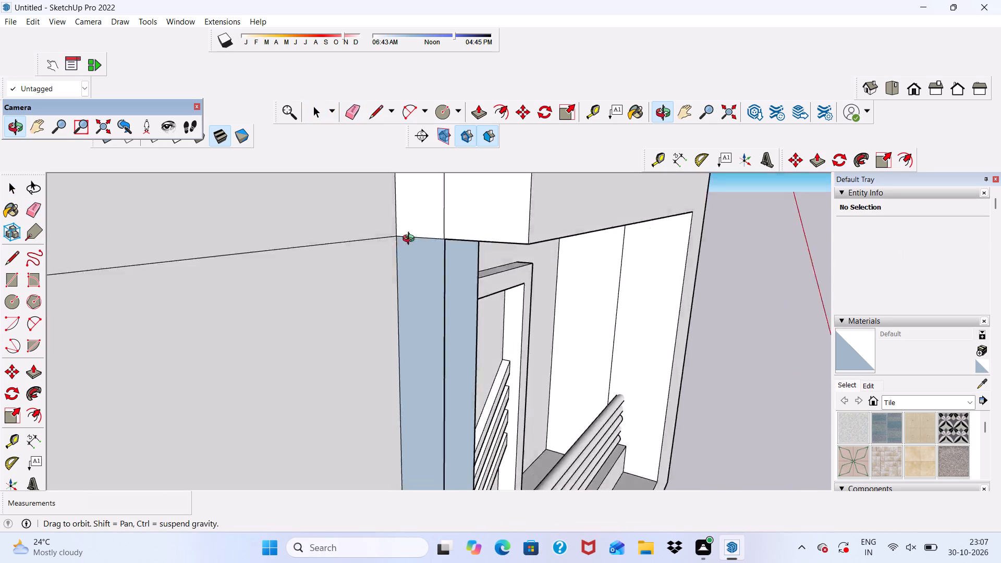
middle_drag(411, 240, 343, 200)
scroll(465, 247, down, 6)
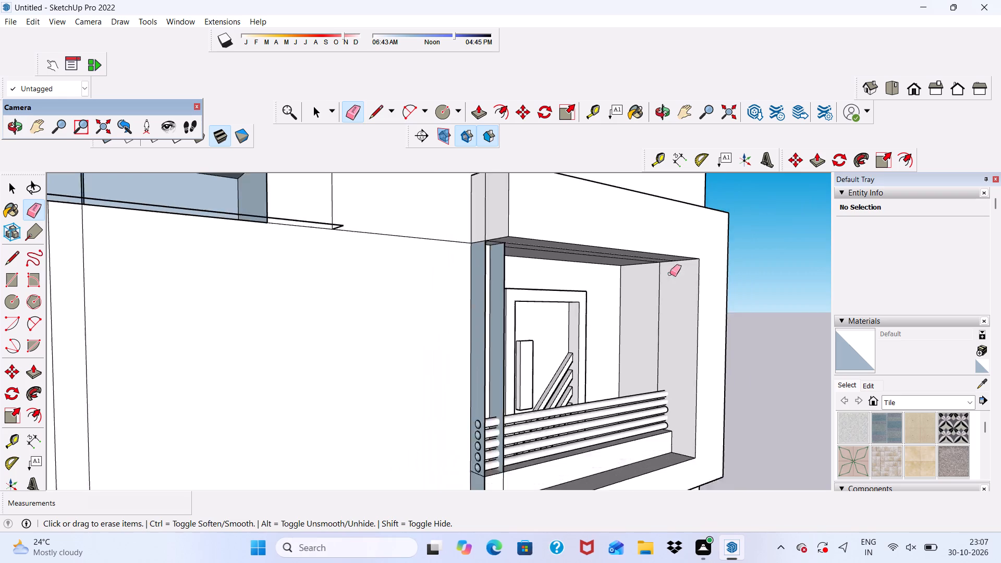
scroll(670, 274, down, 2)
middle_drag(687, 303, 536, 297)
scroll(593, 275, down, 4)
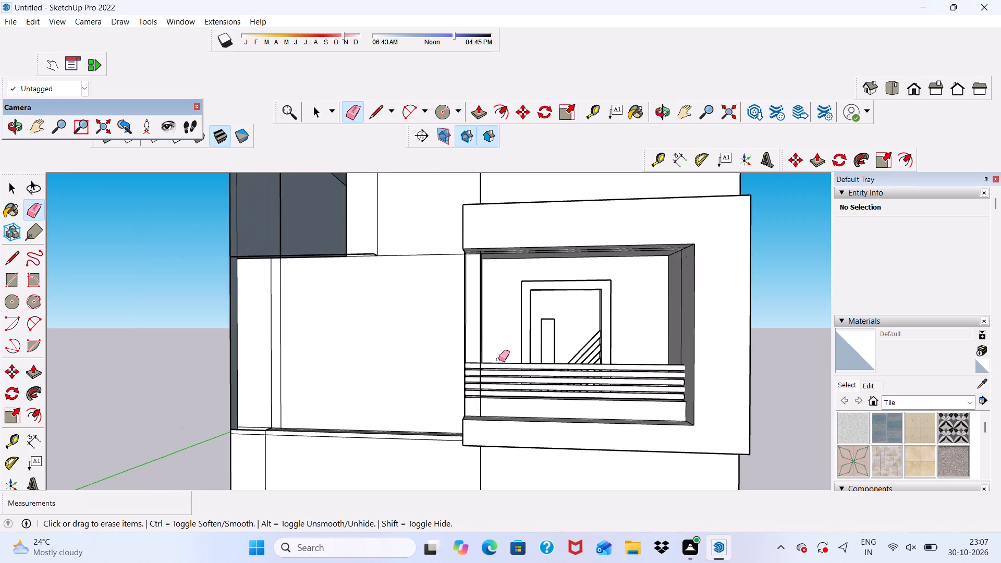
scroll(486, 356, up, 13)
scroll(491, 311, up, 2)
click(502, 305)
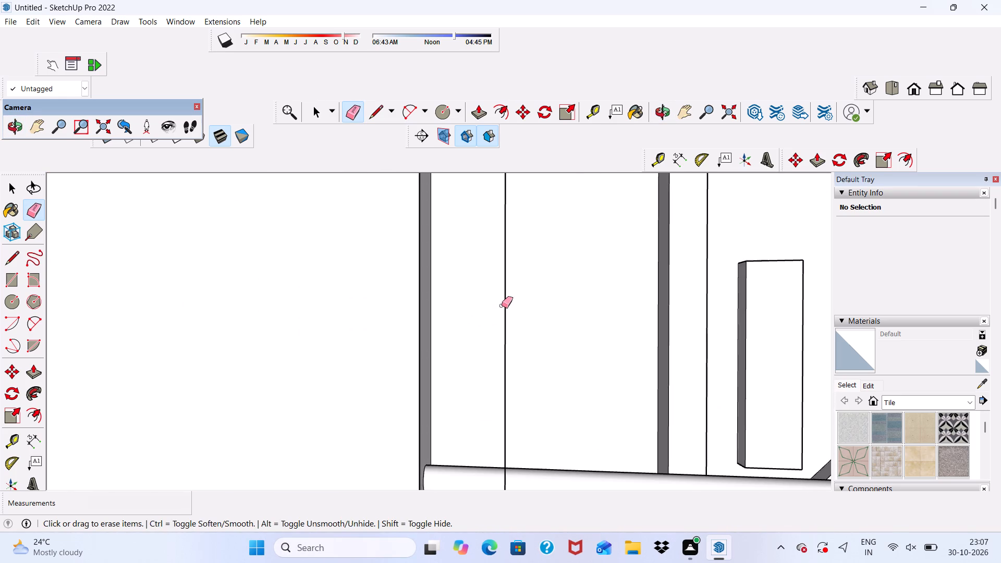
click(505, 299)
Examine the front wall and the balcony's side post around the railing ends.
scroll(542, 237, down, 8)
middle_drag(590, 265, 543, 301)
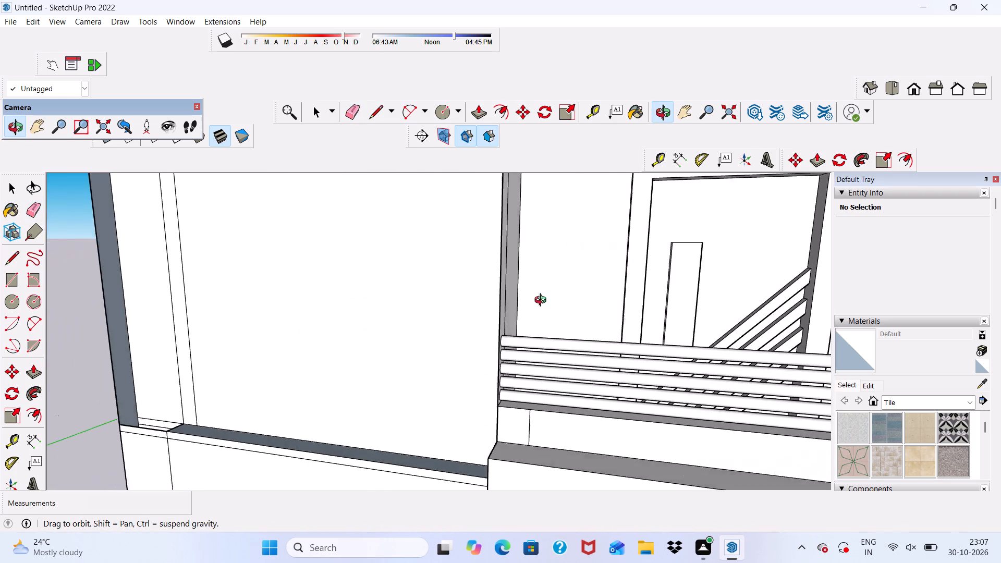
middle_drag(543, 301, 485, 313)
scroll(493, 304, up, 1)
scroll(496, 278, down, 4)
middle_drag(530, 291, 780, 276)
key(space)
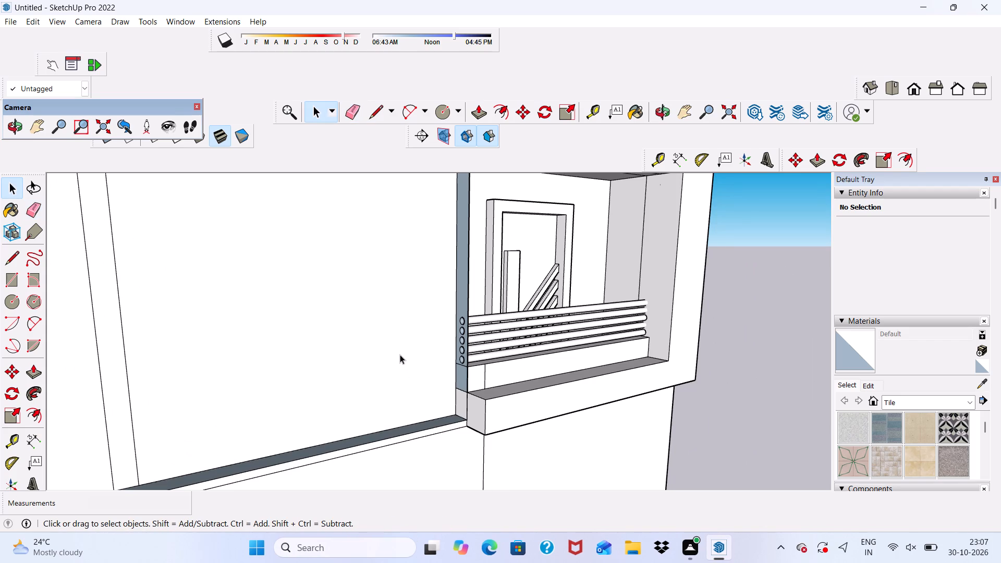
Push/Pull the large recessed panel on the front wall beside the balcony outward 9" to meet the lower wall line.
click(400, 354)
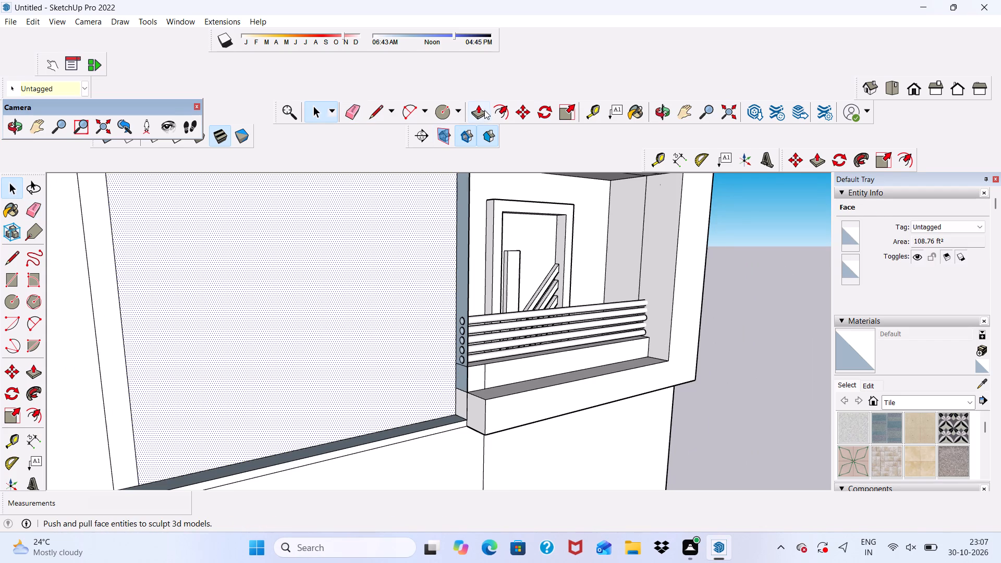
click(483, 111)
click(370, 239)
scroll(398, 290, down, 4)
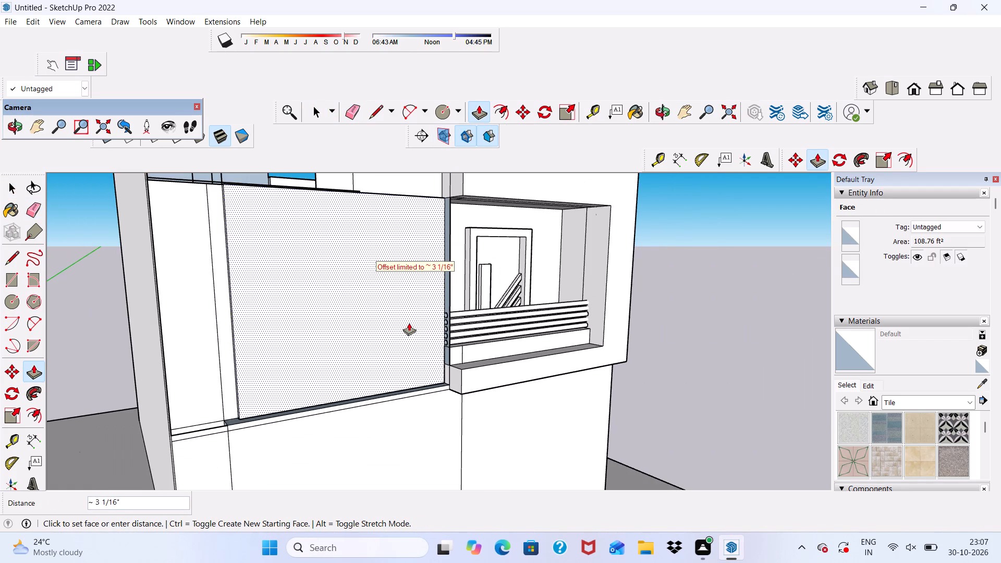
scroll(360, 368, down, 2)
scroll(404, 337, down, 4)
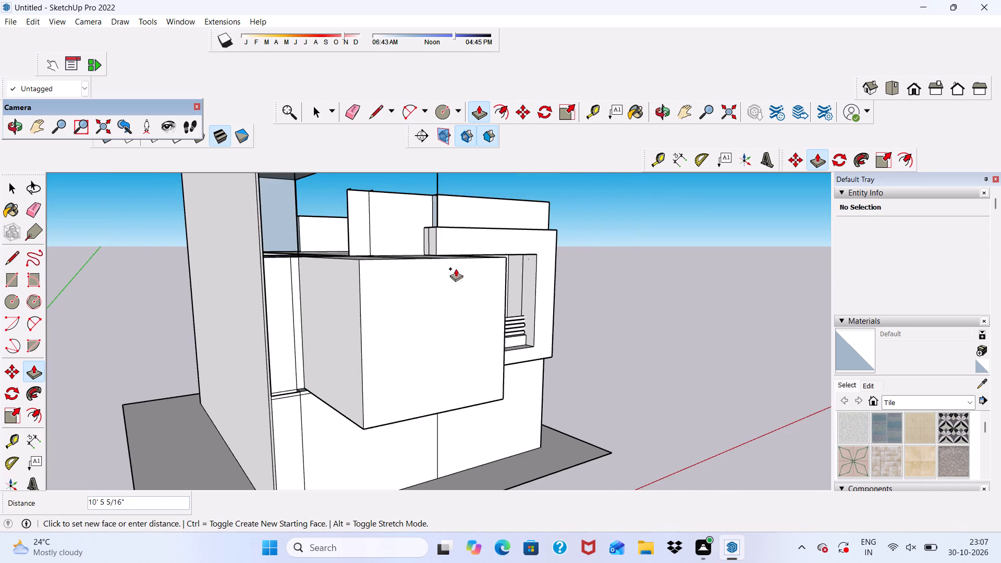
scroll(430, 270, down, 9)
scroll(379, 317, up, 9)
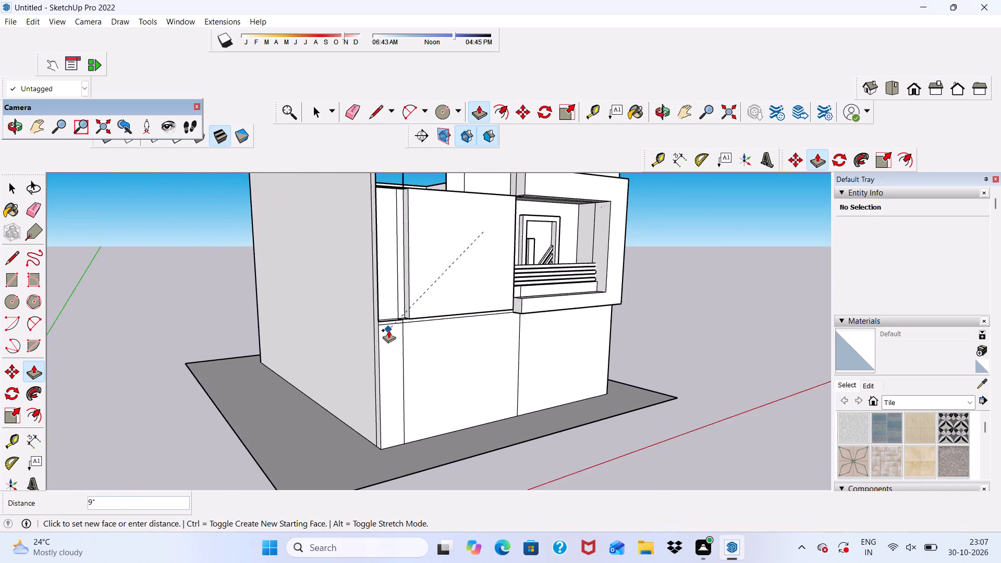
scroll(388, 330, up, 8)
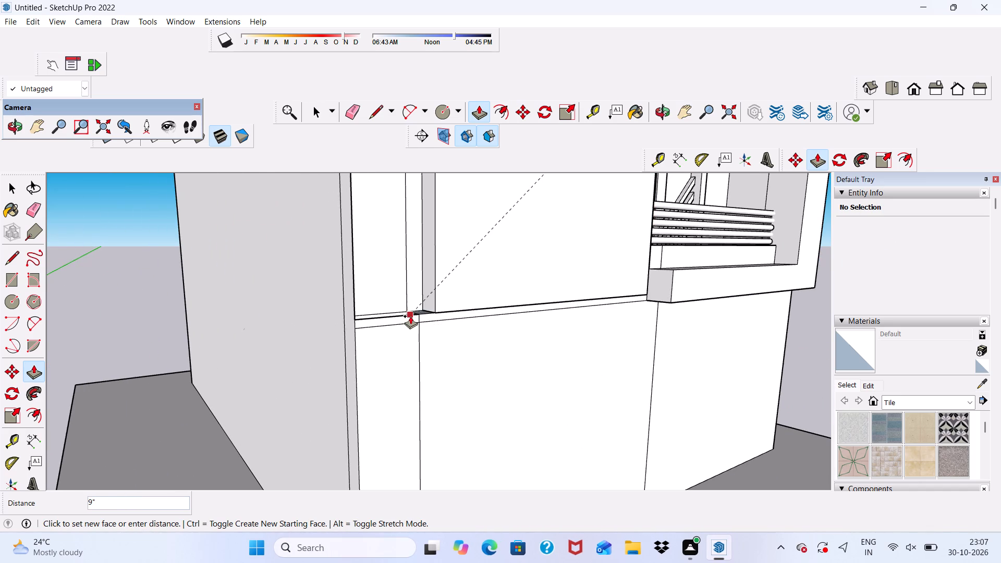
click(410, 316)
Push/Pull the narrow vertical reveal face beside that panel about 2' 8 5/8" across to the building's outer corner.
scroll(434, 265, up, 4)
click(434, 265)
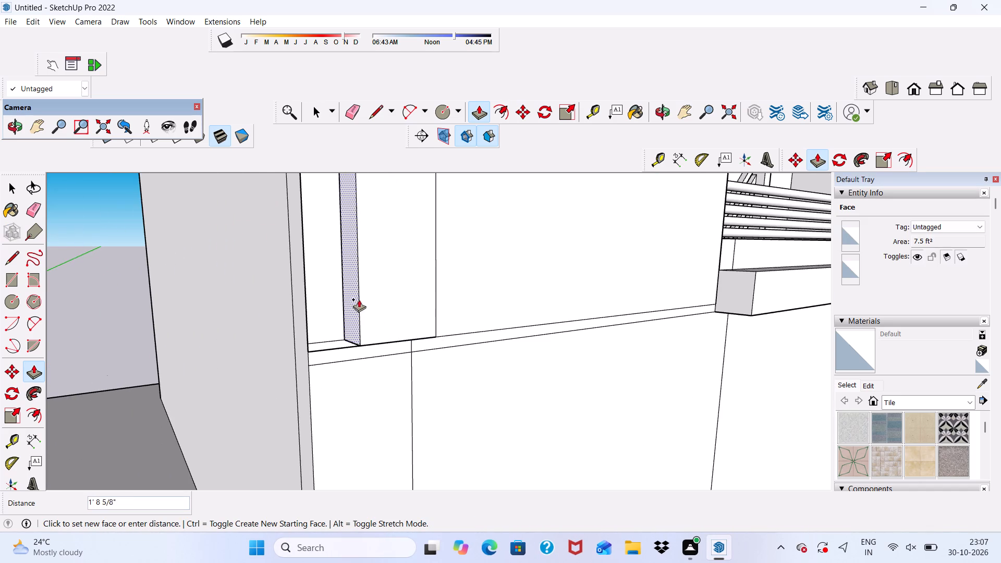
scroll(351, 345, down, 14)
scroll(404, 316, up, 5)
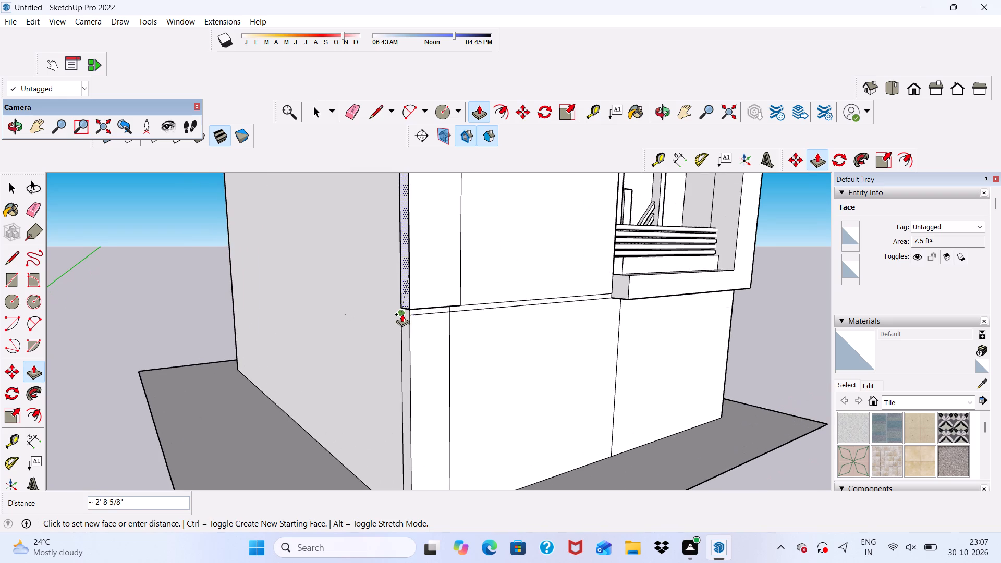
click(407, 321)
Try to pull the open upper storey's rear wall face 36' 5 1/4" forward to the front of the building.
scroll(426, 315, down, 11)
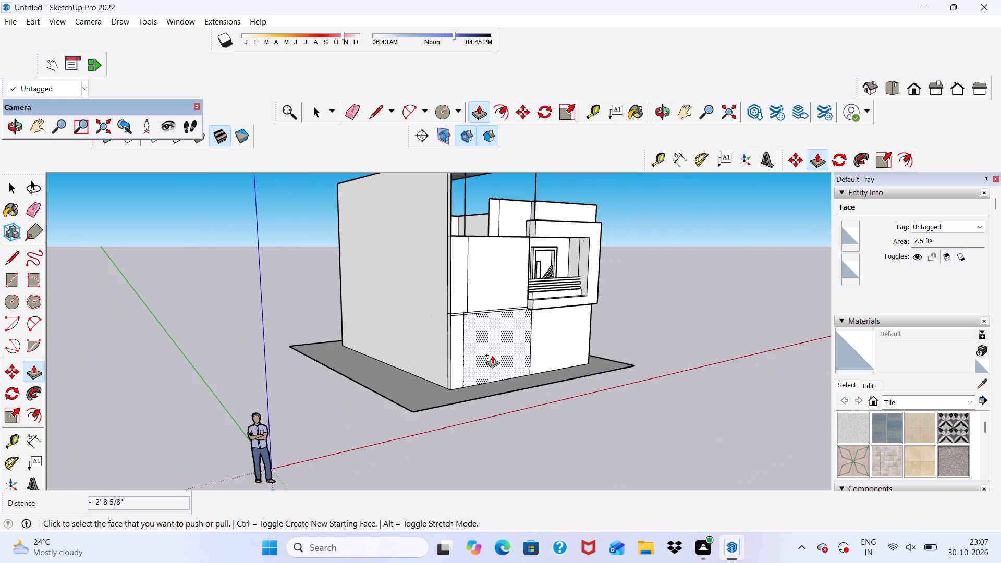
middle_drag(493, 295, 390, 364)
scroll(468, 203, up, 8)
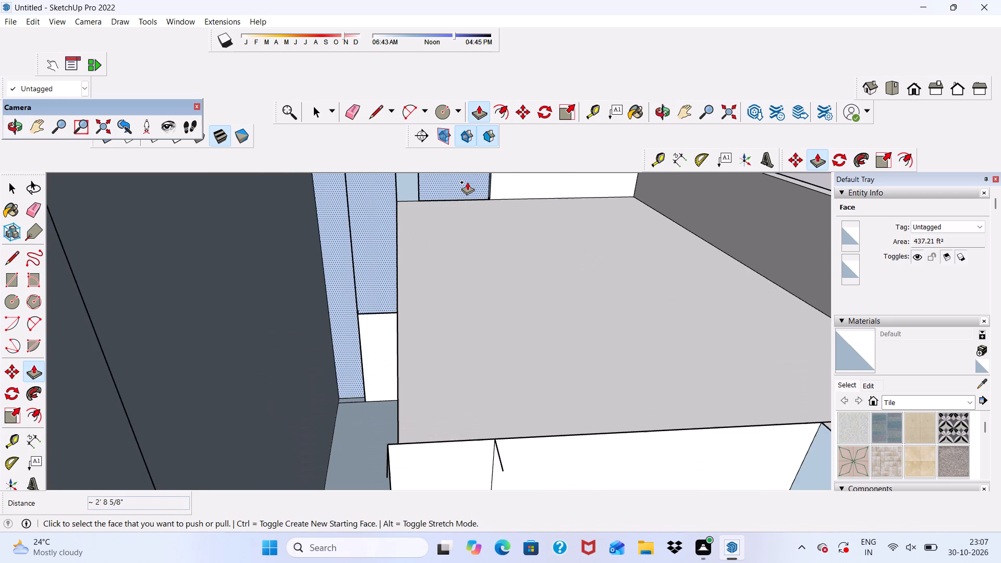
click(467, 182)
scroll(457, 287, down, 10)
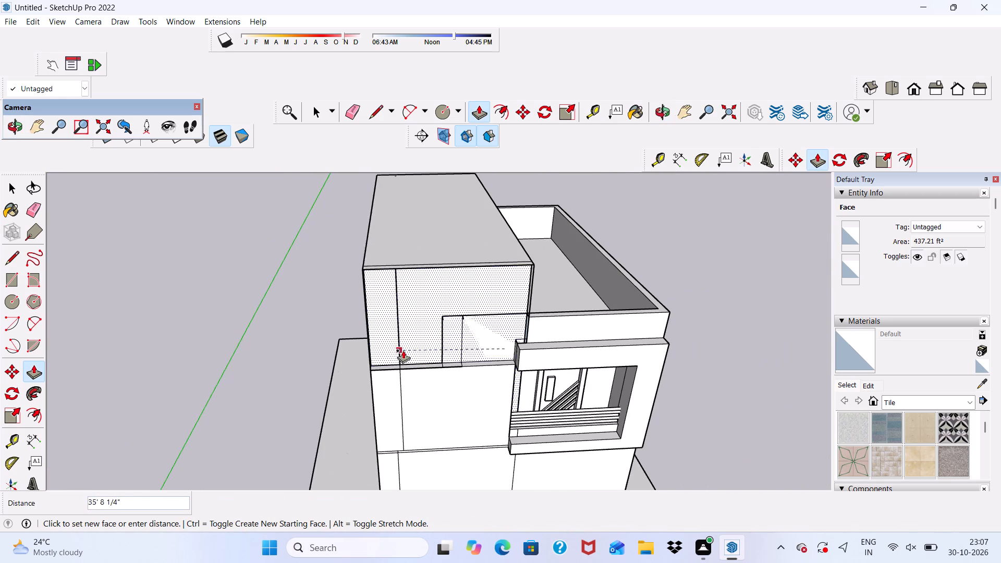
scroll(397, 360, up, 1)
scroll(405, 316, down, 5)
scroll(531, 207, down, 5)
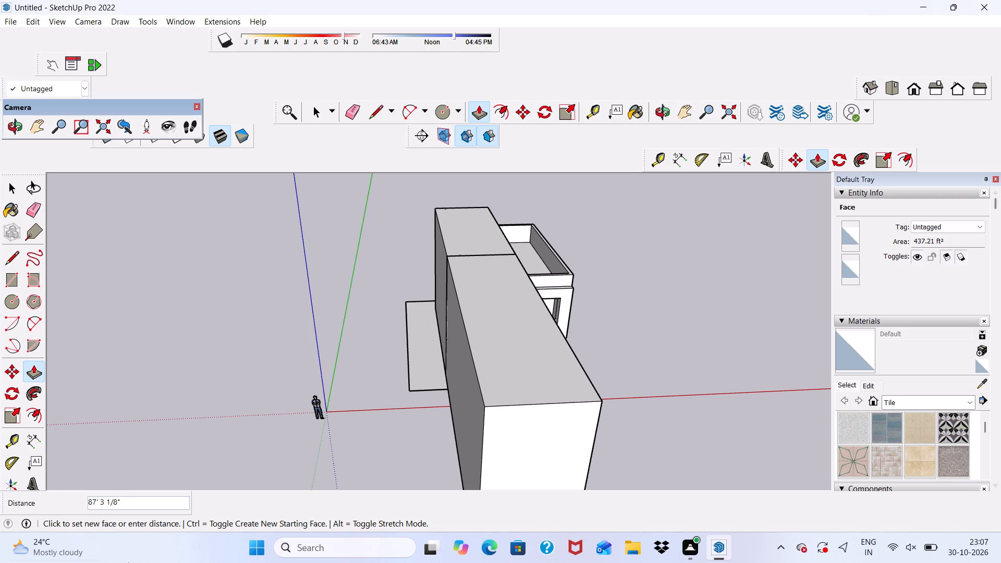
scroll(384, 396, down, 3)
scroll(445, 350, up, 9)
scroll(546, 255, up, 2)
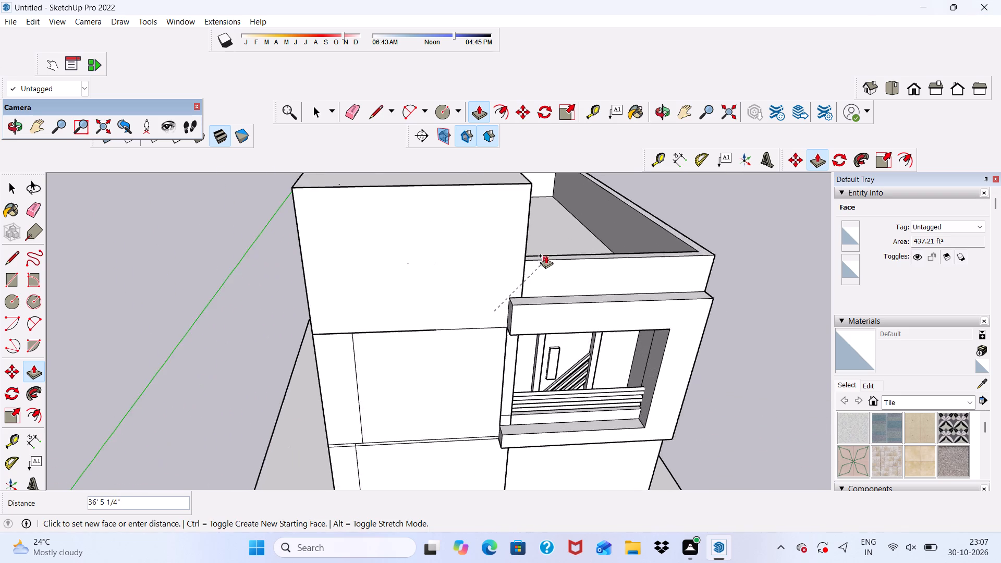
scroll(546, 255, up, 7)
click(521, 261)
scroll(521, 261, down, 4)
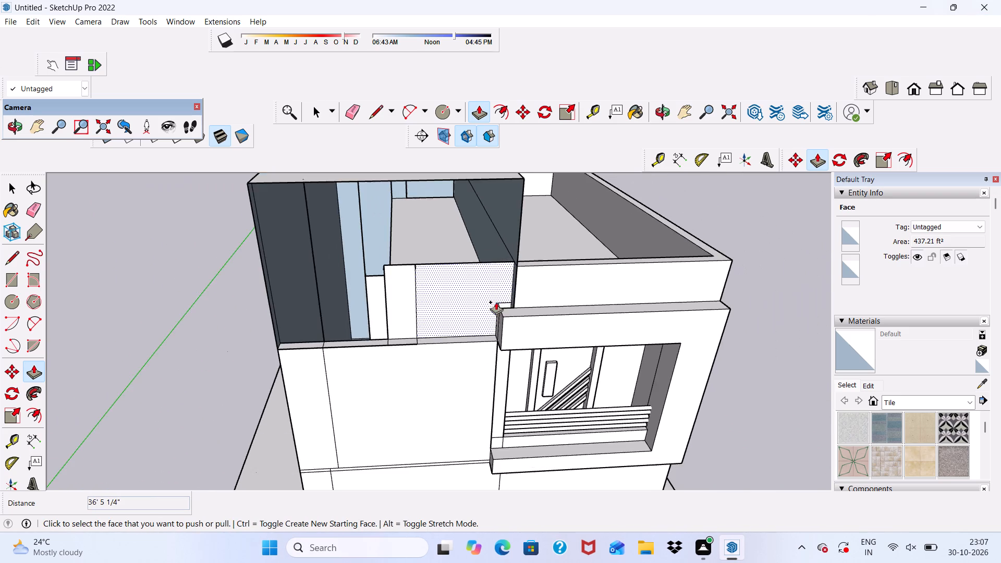
Push/Pull the upper storey's inner side wall face 14' 5 7/16" across to the terrace side.
middle_drag(497, 302, 432, 309)
scroll(385, 315, up, 1)
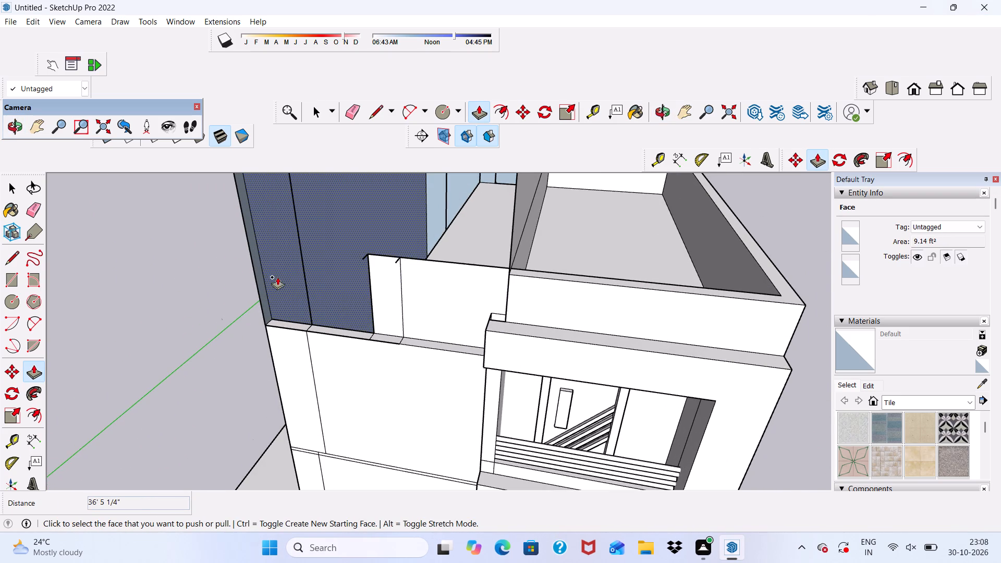
click(277, 262)
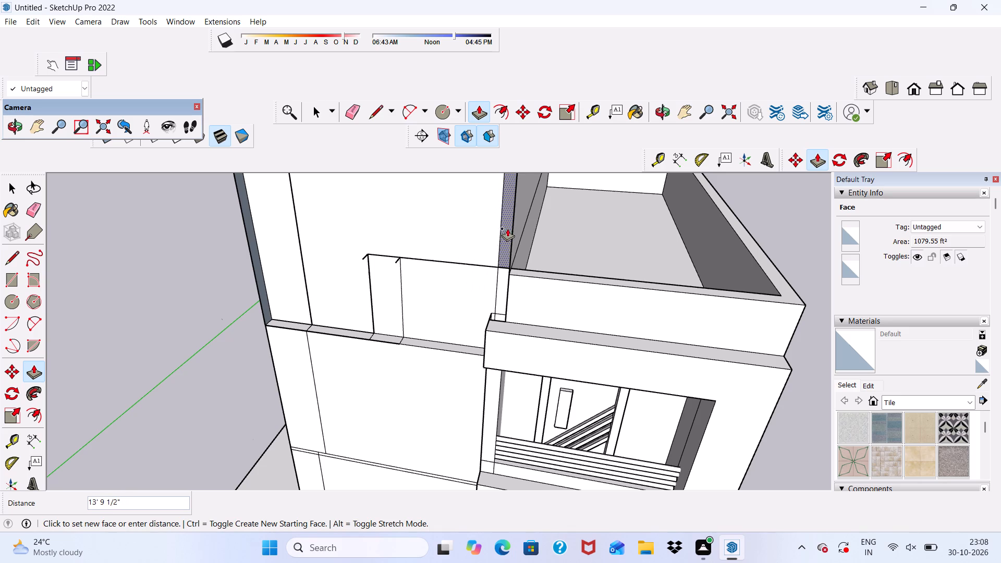
click(515, 230)
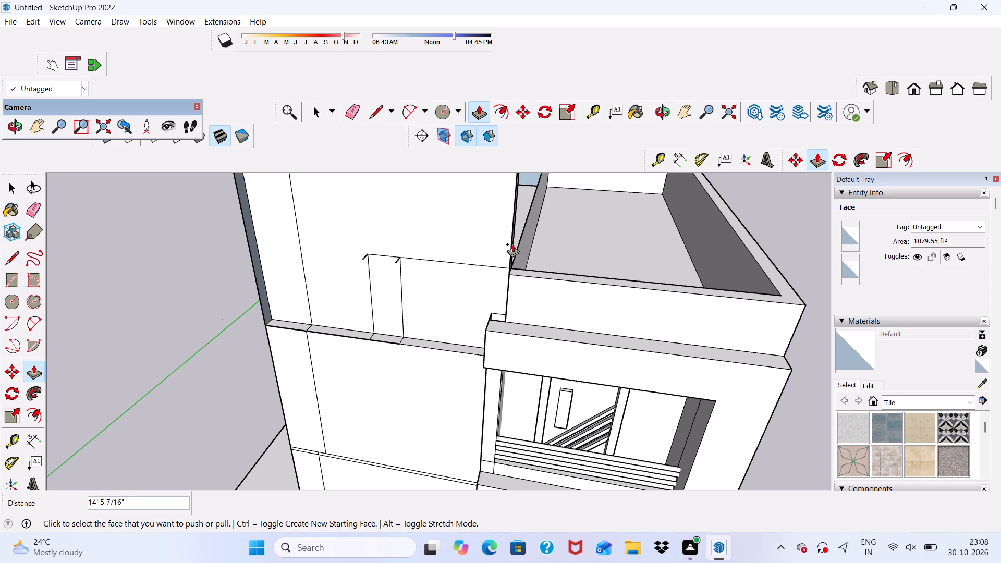
Push/Pull the narrow inner return face at the upper storey's front corner 14' 5 7/16" across to close the front.
middle_drag(515, 244, 534, 232)
scroll(295, 277, up, 4)
scroll(253, 300, up, 7)
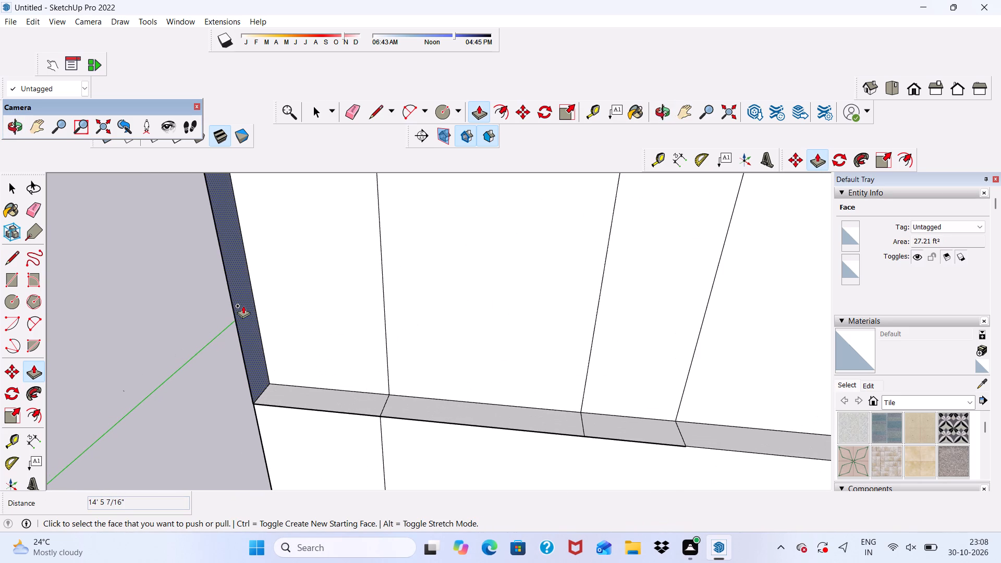
click(243, 305)
scroll(264, 316, down, 5)
scroll(327, 339, down, 6)
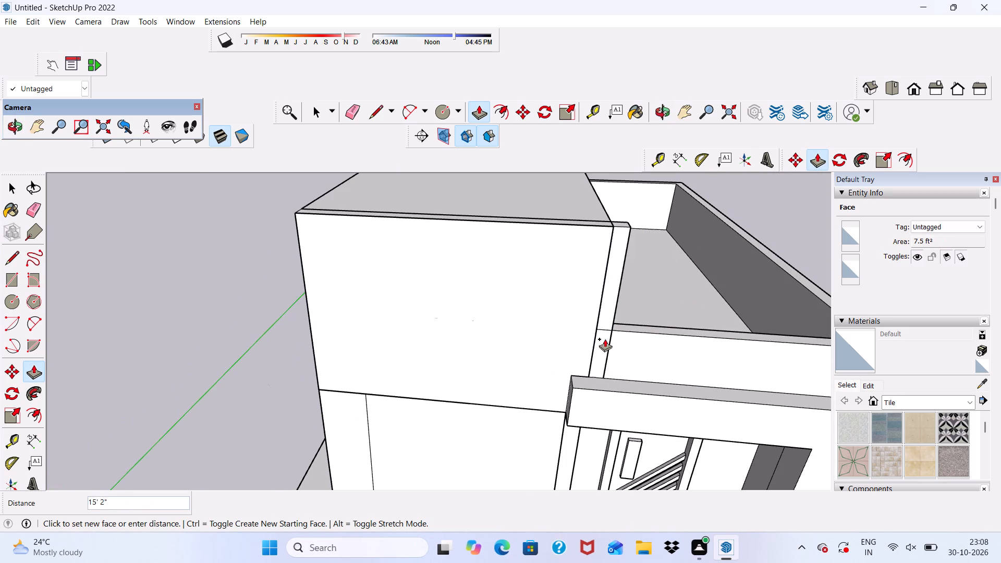
click(611, 223)
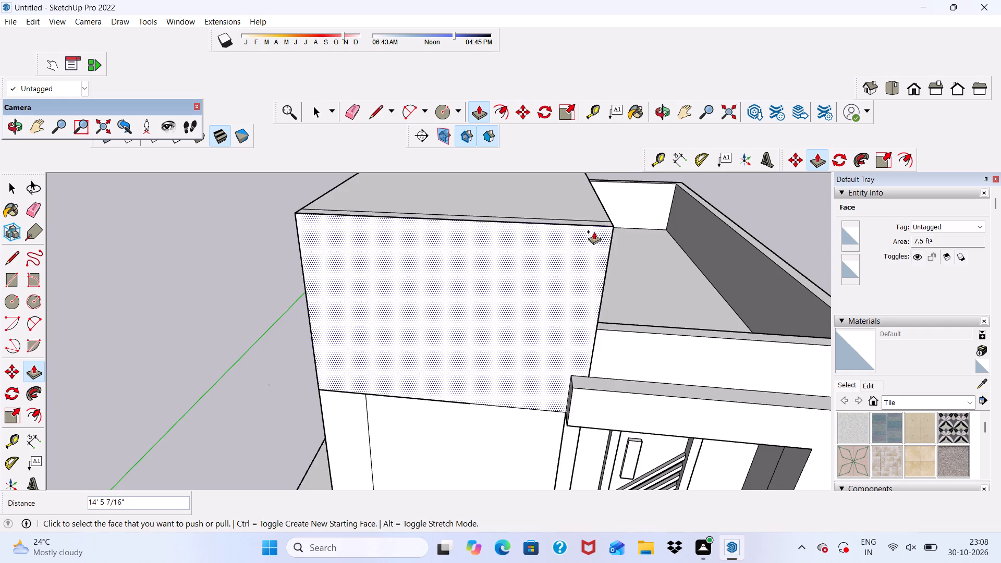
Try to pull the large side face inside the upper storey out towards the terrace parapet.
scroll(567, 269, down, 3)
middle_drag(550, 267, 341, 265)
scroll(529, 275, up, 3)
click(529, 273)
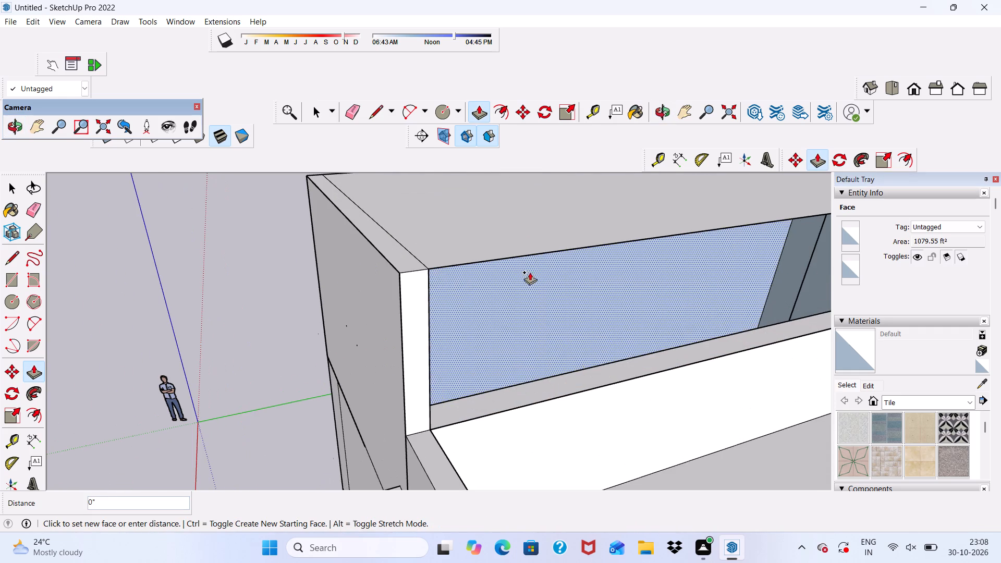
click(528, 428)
Push/Pull the upper storey's rear interior face 36' 5 1/4" forward to the front wall, closing the terrace side.
scroll(436, 380, down, 4)
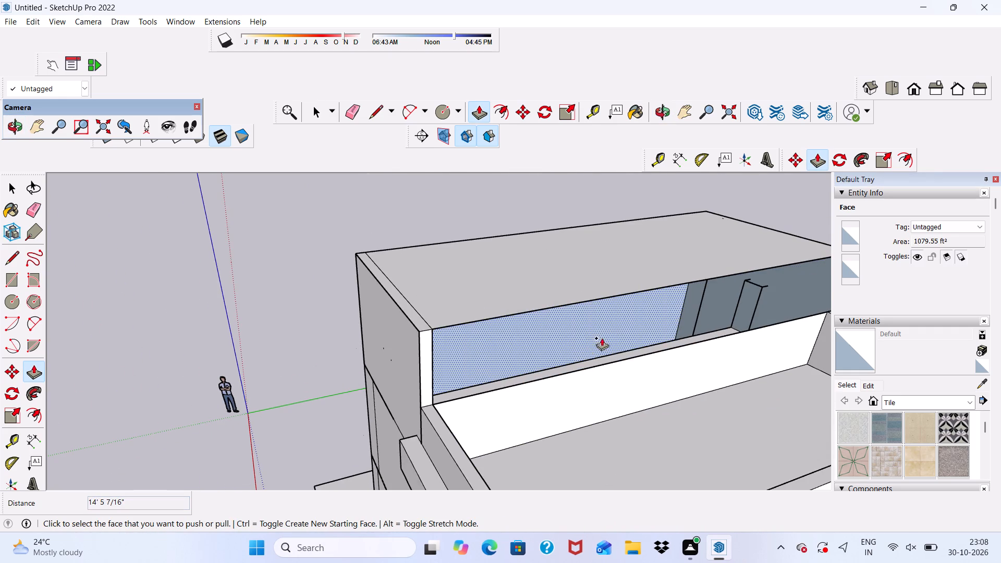
scroll(717, 303, up, 1)
click(718, 298)
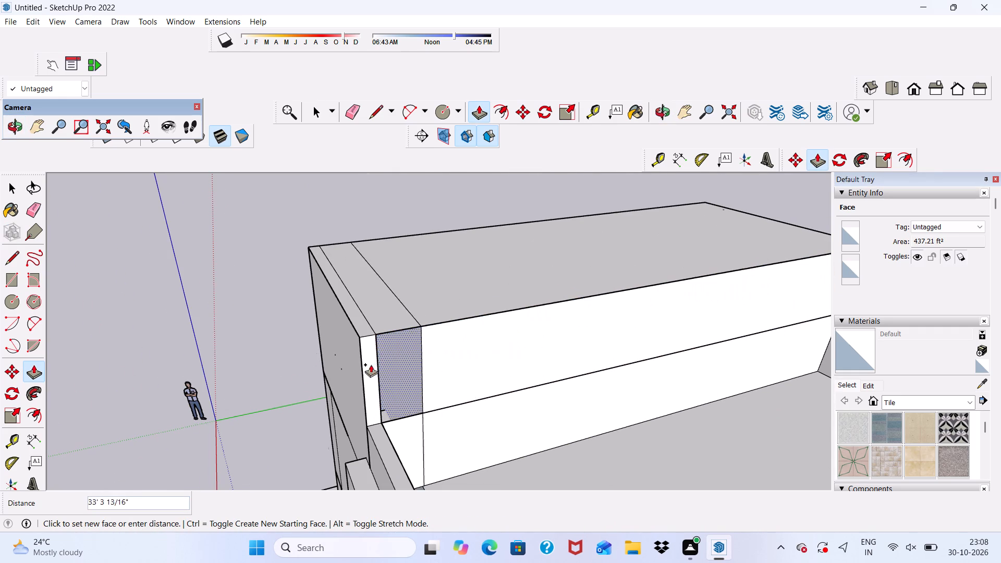
click(370, 433)
Erase the vertical seam near the outer corner of the front wall, below the upper storey.
middle_drag(371, 429, 536, 357)
scroll(541, 280, down, 5)
middle_drag(554, 306, 588, 290)
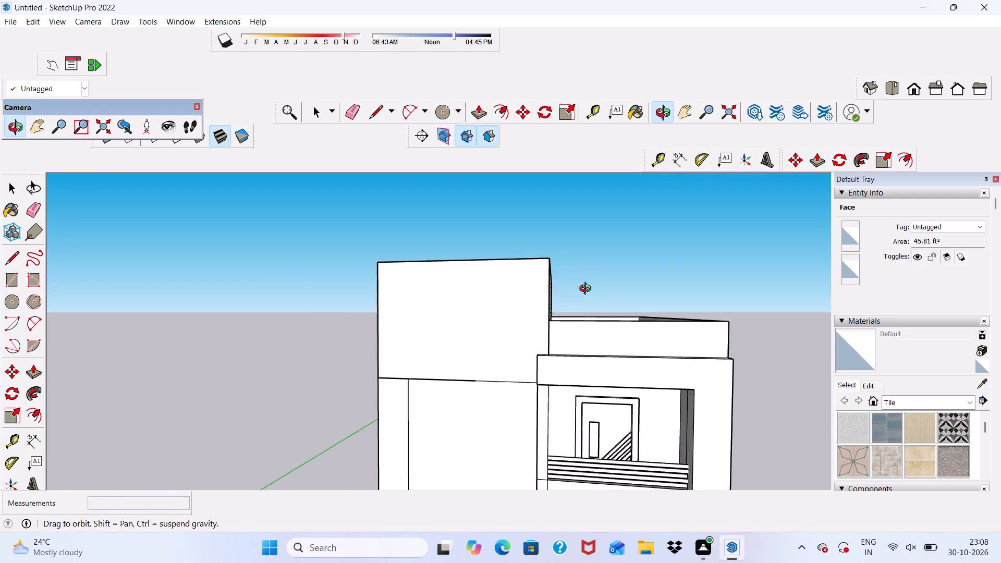
middle_drag(588, 290, 668, 314)
middle_drag(435, 449, 382, 327)
drag(390, 316, 377, 350)
scroll(377, 354, up, 5)
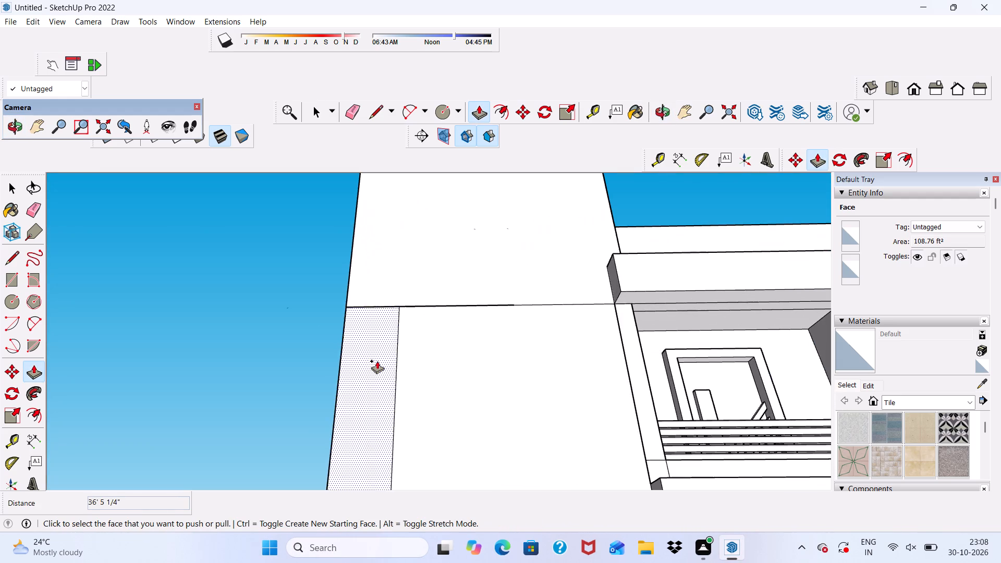
key(space)
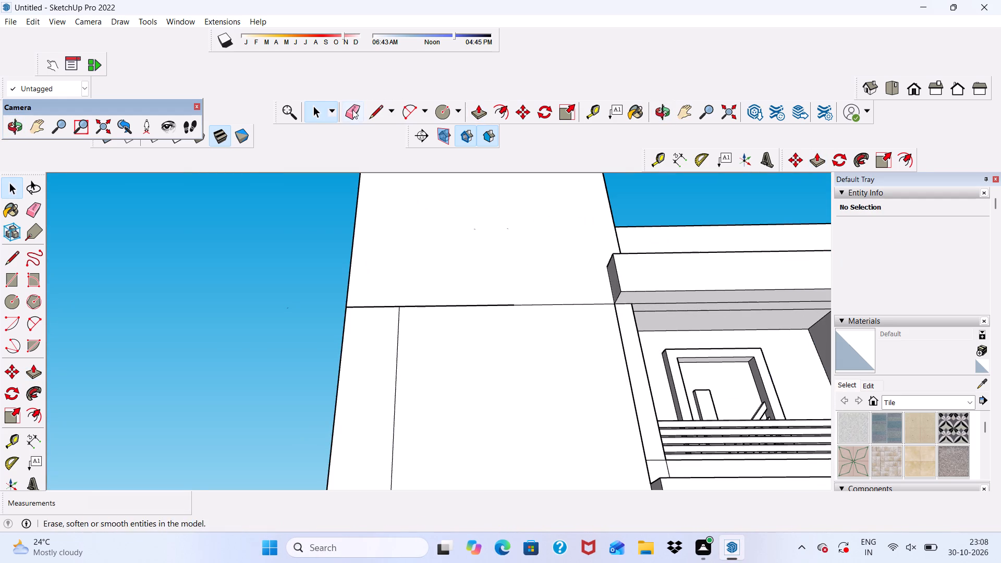
click(344, 112)
drag(389, 340, 405, 360)
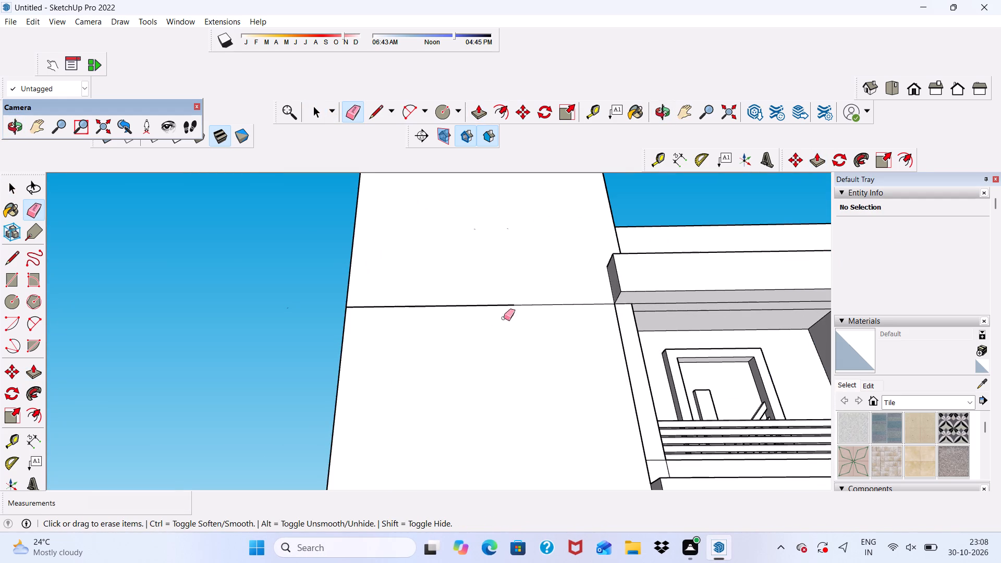
Erase the horizontal seam segments between the upper storey and the front wall below it.
click(531, 306)
drag(490, 297, 489, 308)
drag(467, 299, 465, 303)
click(457, 305)
drag(389, 295, 371, 315)
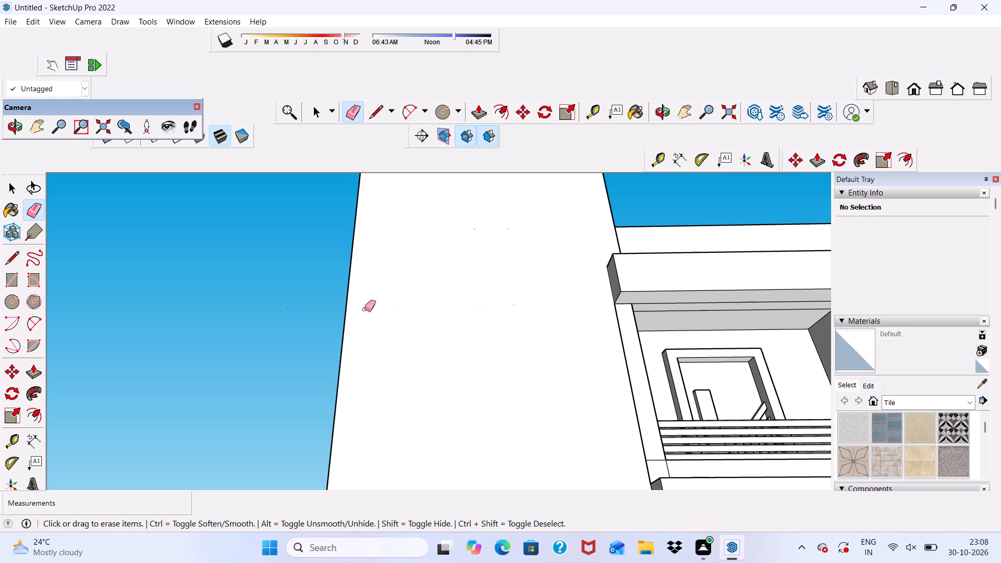
Erase the doubled edge at the upper front wall's corner where it meets the terrace parapet.
scroll(401, 288, down, 8)
middle_drag(469, 291, 219, 454)
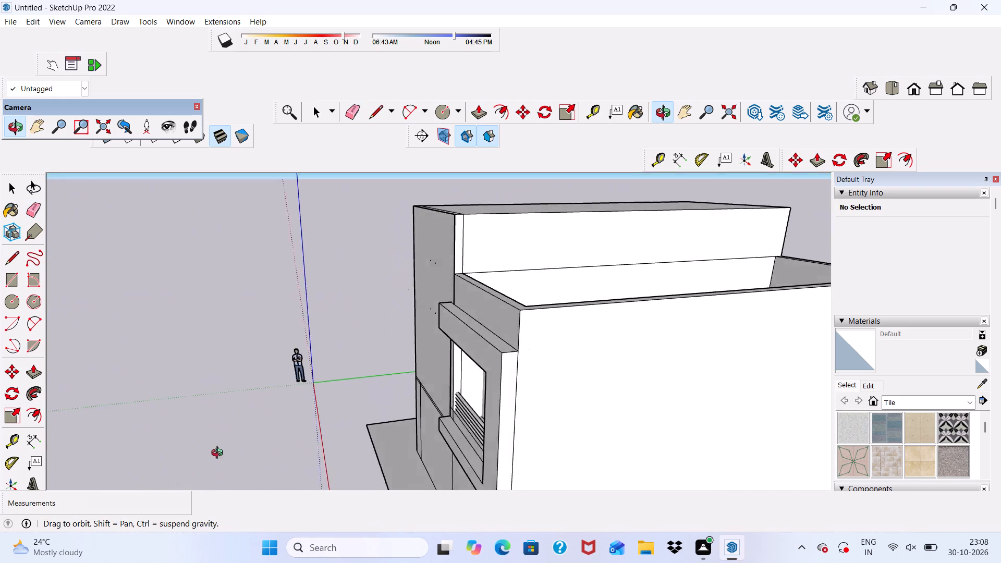
middle_drag(219, 454, 230, 488)
scroll(402, 362, up, 4)
scroll(527, 263, up, 20)
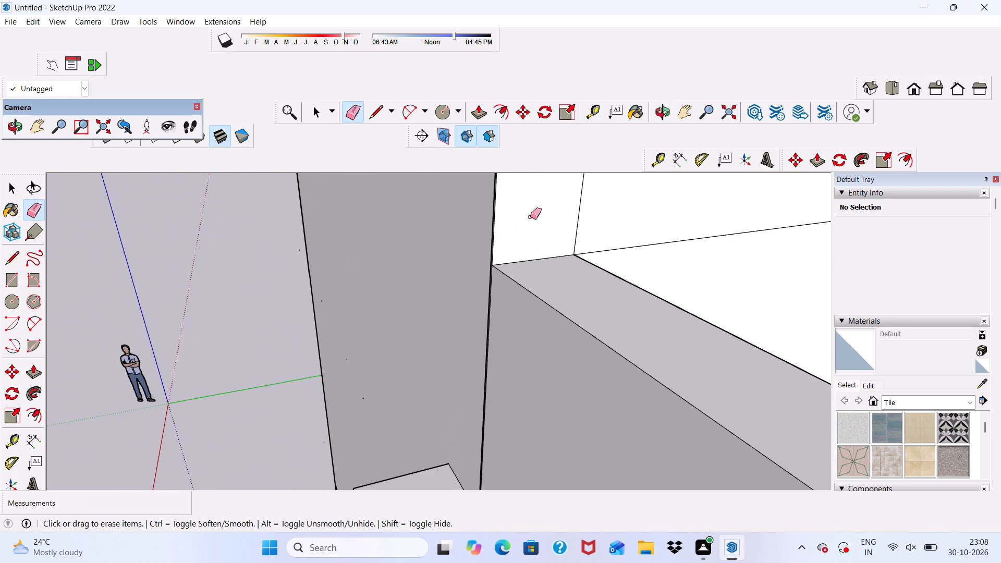
scroll(530, 217, up, 17)
drag(579, 235, 565, 247)
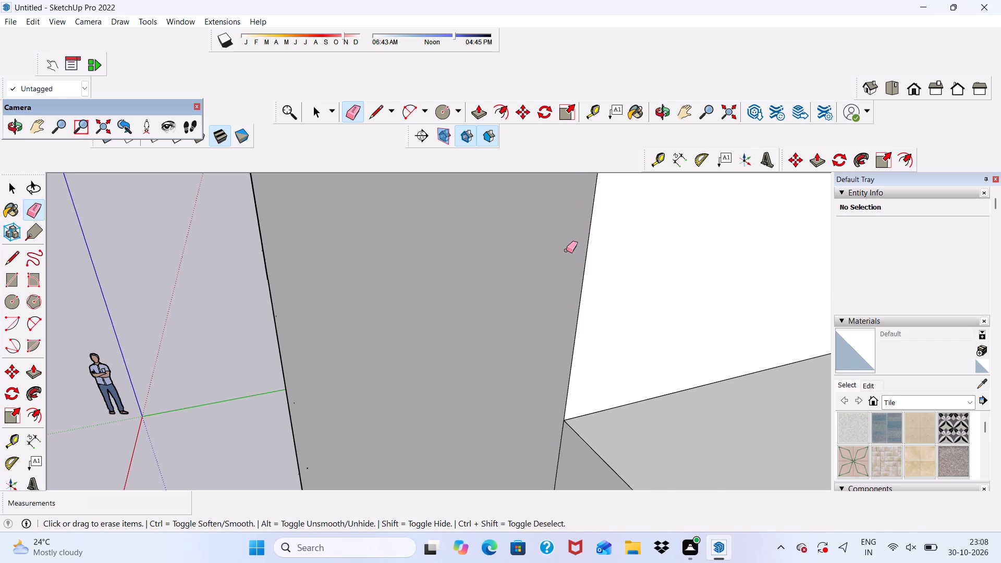
Erase the tiny leftover edge speck high on the front wall, the one farther from the terrace parapet.
scroll(566, 250, down, 20)
scroll(566, 250, down, 17)
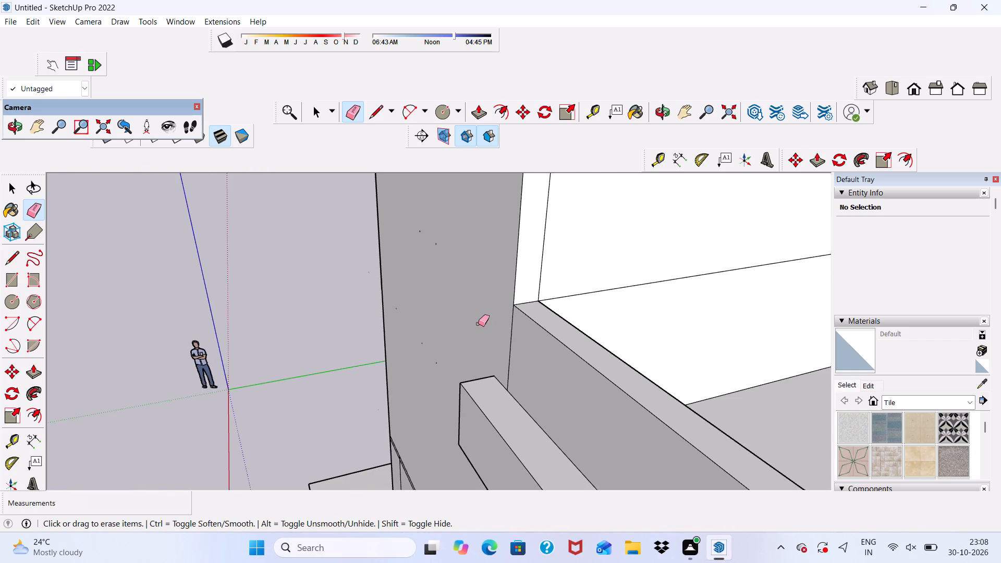
middle_drag(481, 324, 582, 326)
drag(448, 242, 457, 262)
drag(440, 218, 443, 232)
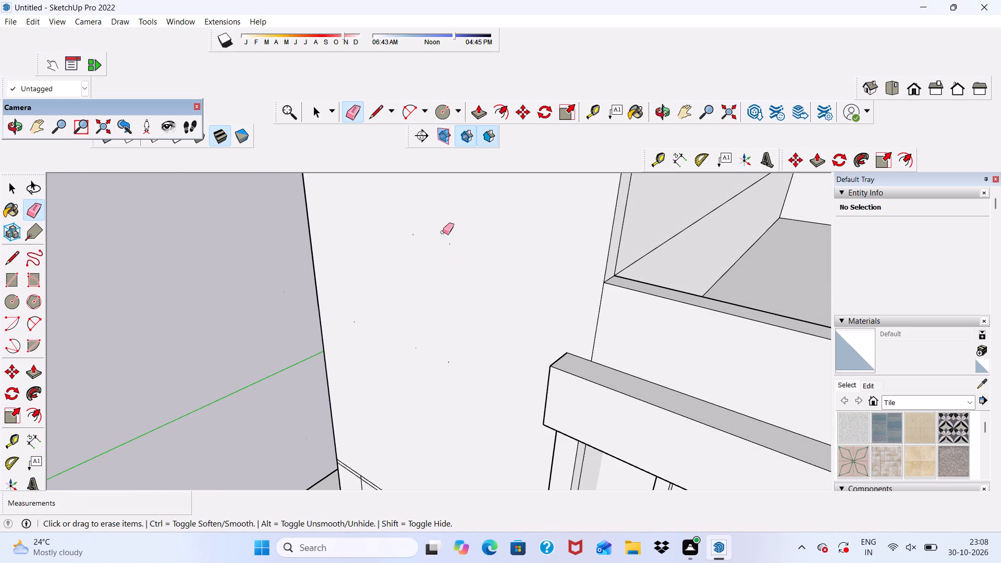
drag(443, 232, 443, 259)
drag(444, 244, 447, 257)
drag(447, 243, 449, 253)
drag(443, 246, 444, 261)
drag(440, 250, 434, 262)
drag(408, 243, 393, 267)
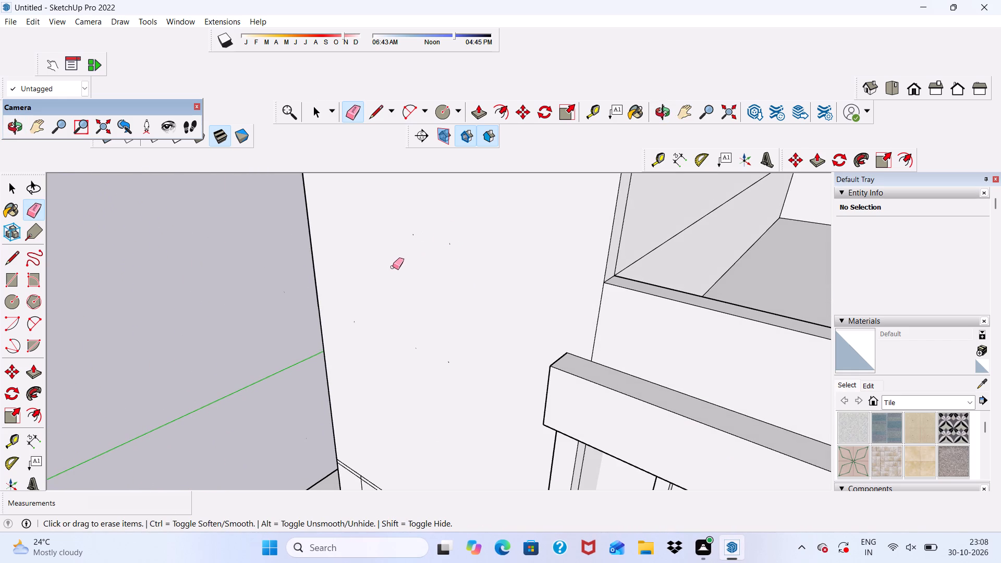
drag(393, 267, 392, 267)
drag(395, 256, 412, 275)
drag(422, 243, 411, 234)
drag(412, 235, 425, 264)
Erase the neighbouring edge speck high on the front wall, on the side nearer the terrace parapet.
drag(425, 264, 431, 280)
drag(428, 265, 451, 285)
drag(456, 262, 464, 307)
drag(440, 257, 436, 286)
drag(438, 250, 450, 255)
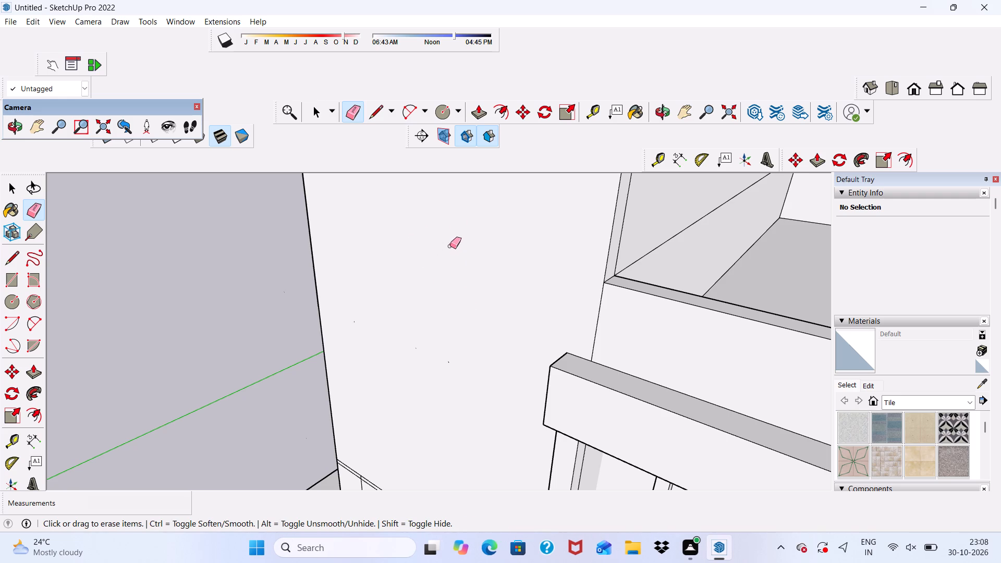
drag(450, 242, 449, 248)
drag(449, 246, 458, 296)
Erase the doubled horizontal seam across the lower front wall, plus the vertical edge meeting it near the outer corner.
scroll(461, 276, down, 12)
middle_drag(449, 337, 582, 255)
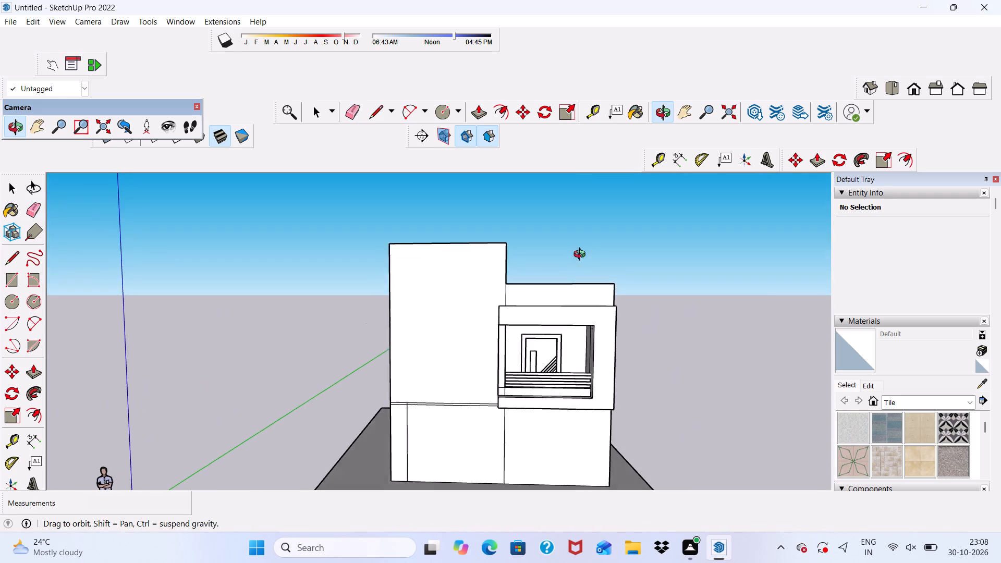
middle_drag(582, 255, 582, 255)
scroll(402, 468, up, 18)
drag(424, 326, 417, 366)
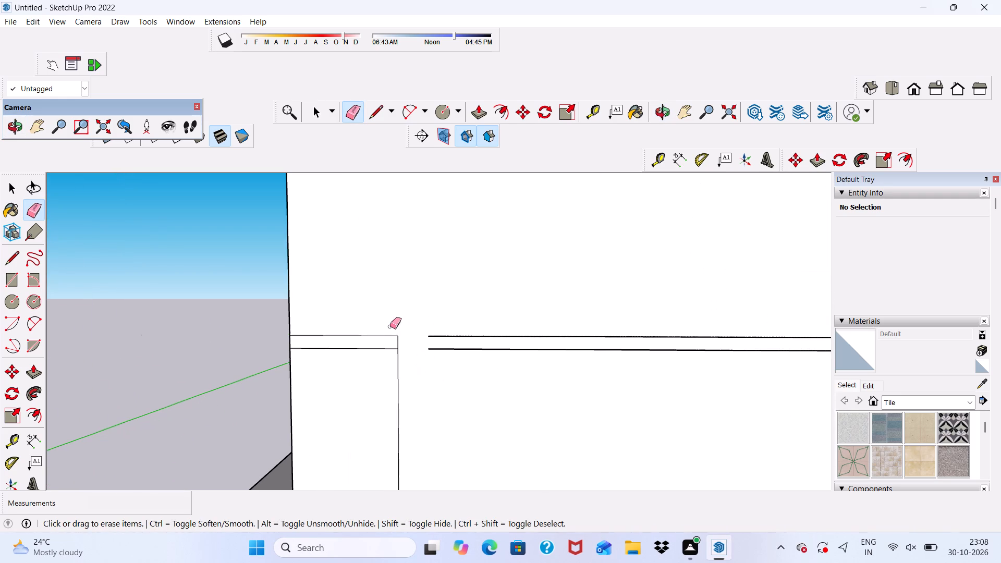
drag(377, 328, 370, 366)
drag(375, 335, 424, 377)
drag(441, 333, 450, 362)
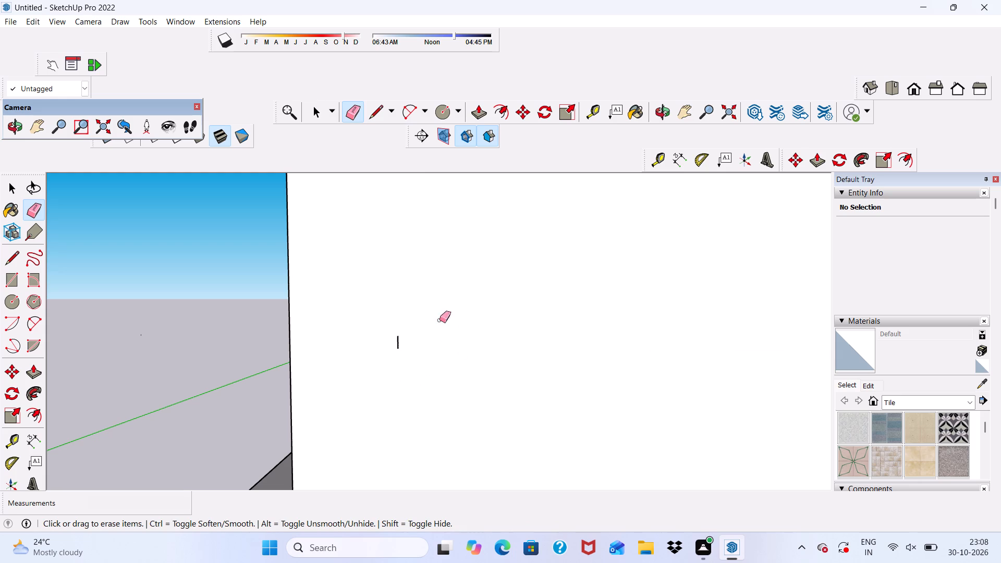
drag(402, 338, 389, 351)
drag(389, 335, 398, 358)
Erase the vertical seam on the lower front wall beneath the corner of the projecting balcony frame.
scroll(377, 331, down, 12)
scroll(546, 369, up, 1)
middle_drag(547, 369, 500, 323)
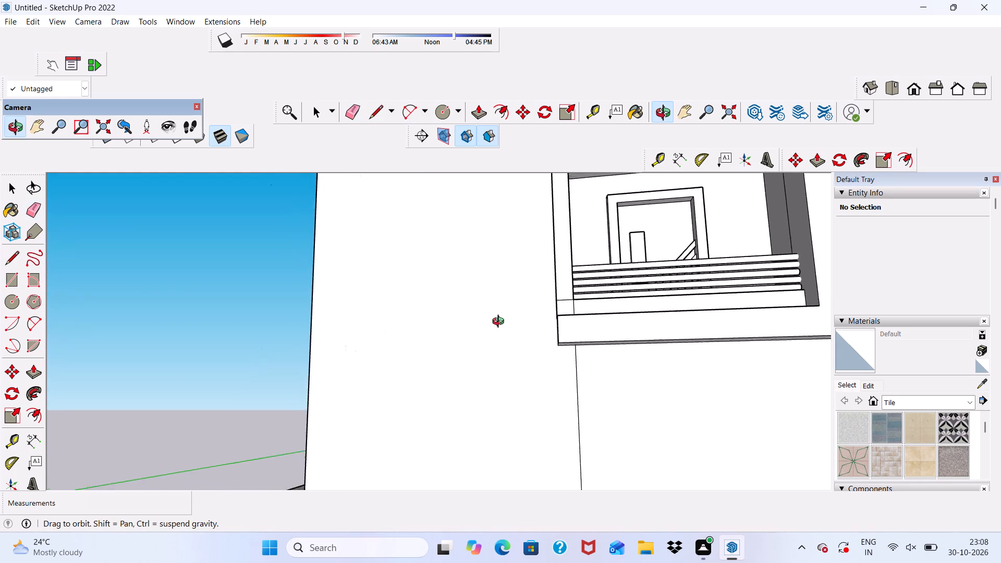
middle_drag(500, 323, 482, 323)
drag(551, 378, 604, 377)
drag(592, 365, 562, 386)
scroll(524, 349, down, 3)
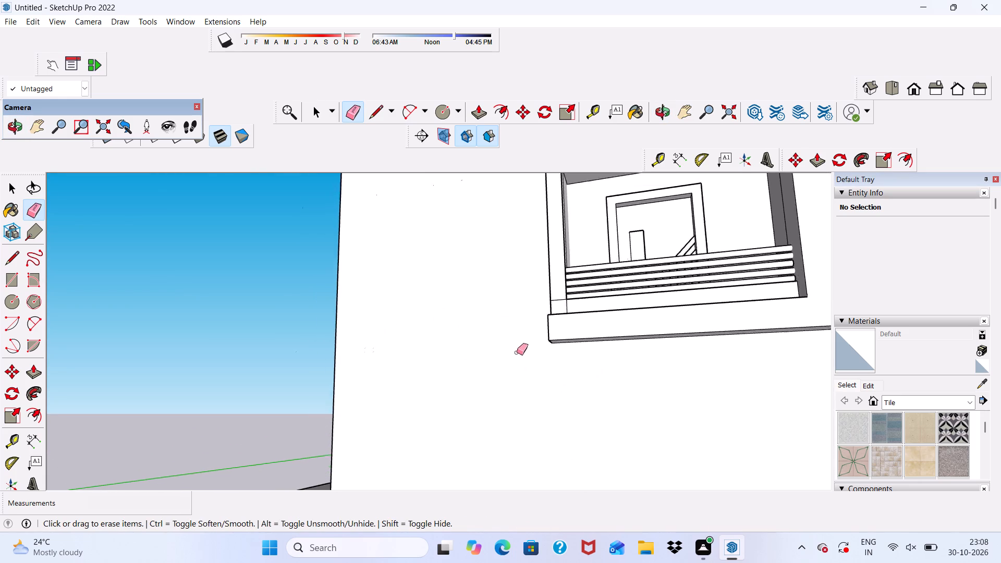
Push/pull the narrow face on the balcony's inner side about 10 1/4", flush with the front pillar's inner edge.
middle_drag(511, 370, 534, 439)
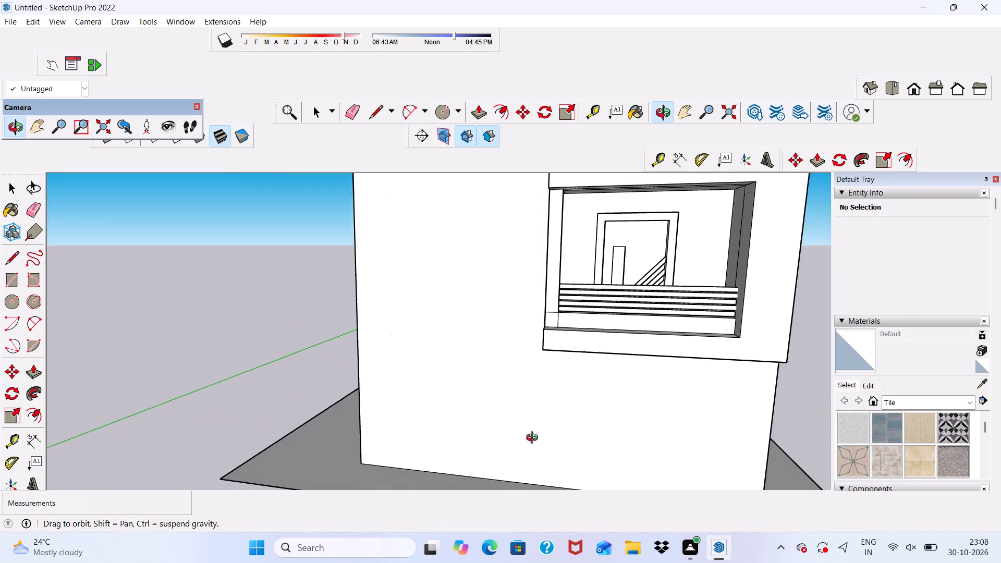
middle_drag(534, 439, 328, 498)
key(space)
scroll(518, 347, up, 2)
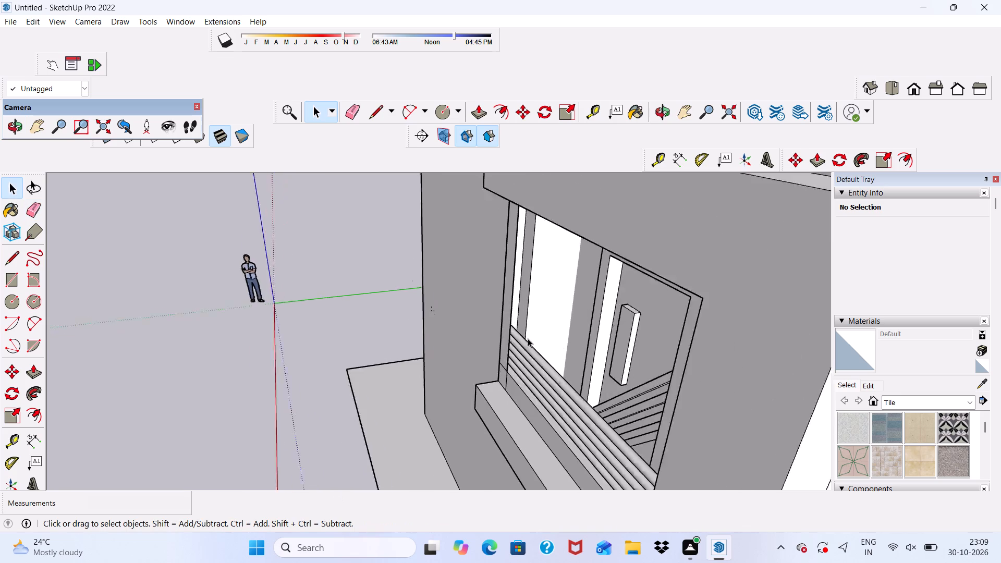
scroll(528, 338, up, 9)
click(515, 276)
scroll(524, 286, down, 1)
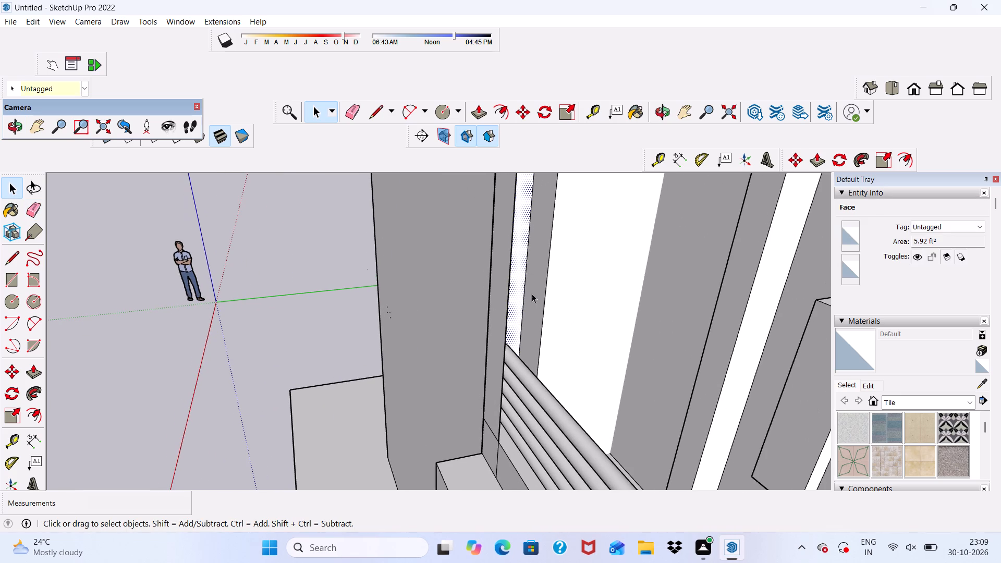
click(485, 112)
scroll(535, 285, up, 1)
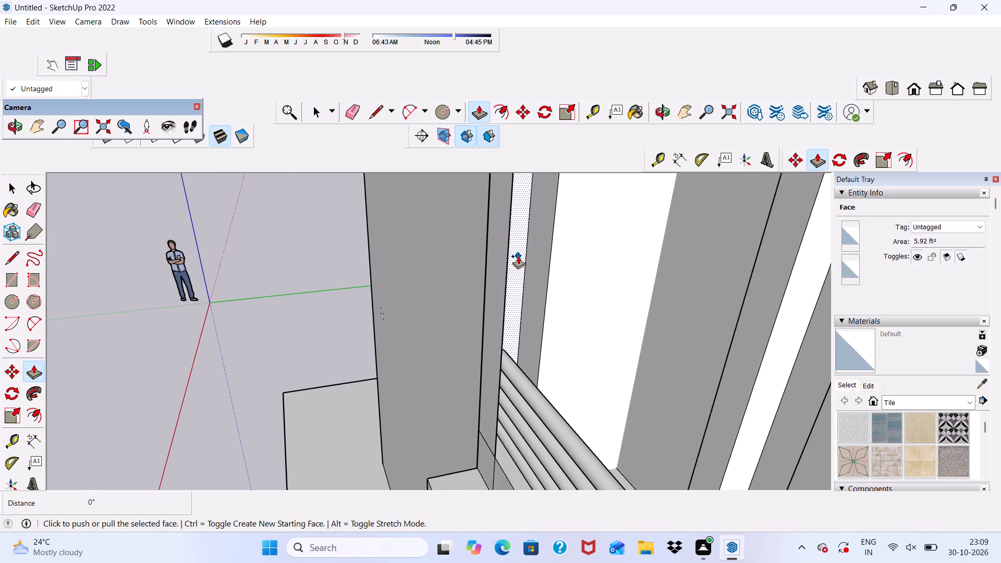
click(518, 252)
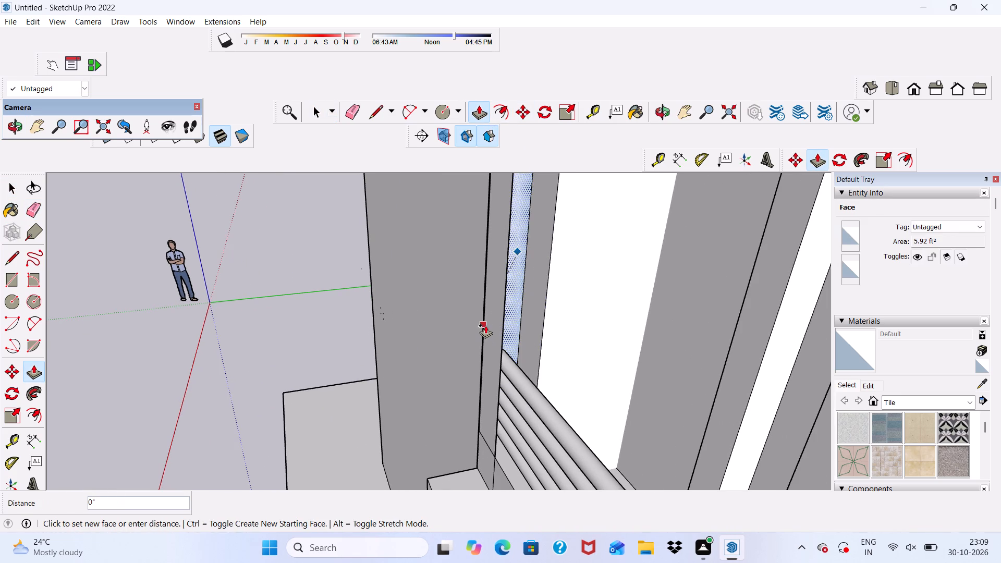
click(503, 318)
scroll(503, 296, down, 2)
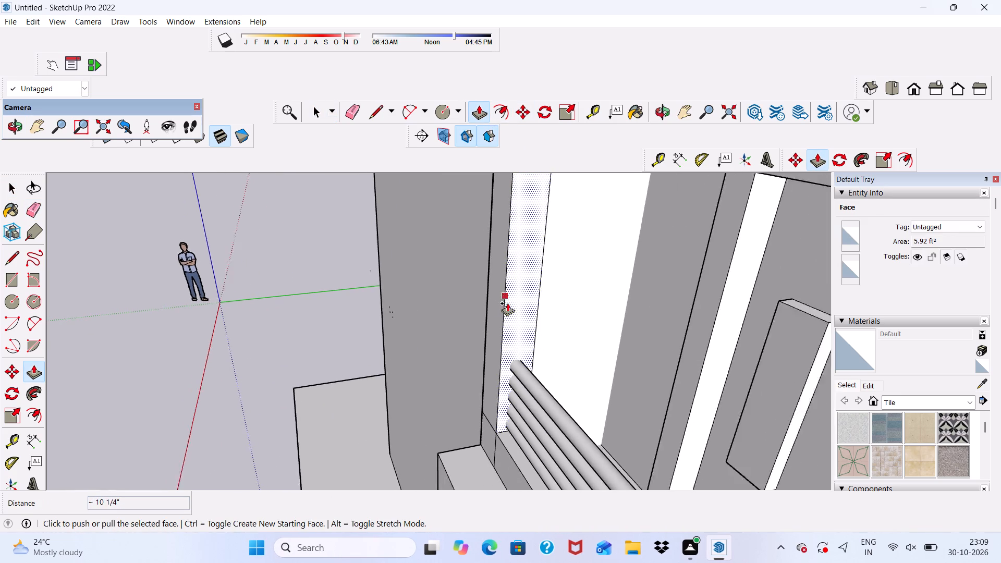
Erase the short leftover horizontal and vertical edges at the foot of the balcony's front pillar, beside the lowest rail.
scroll(507, 303, down, 2)
middle_drag(527, 311, 705, 254)
key(space)
click(356, 106)
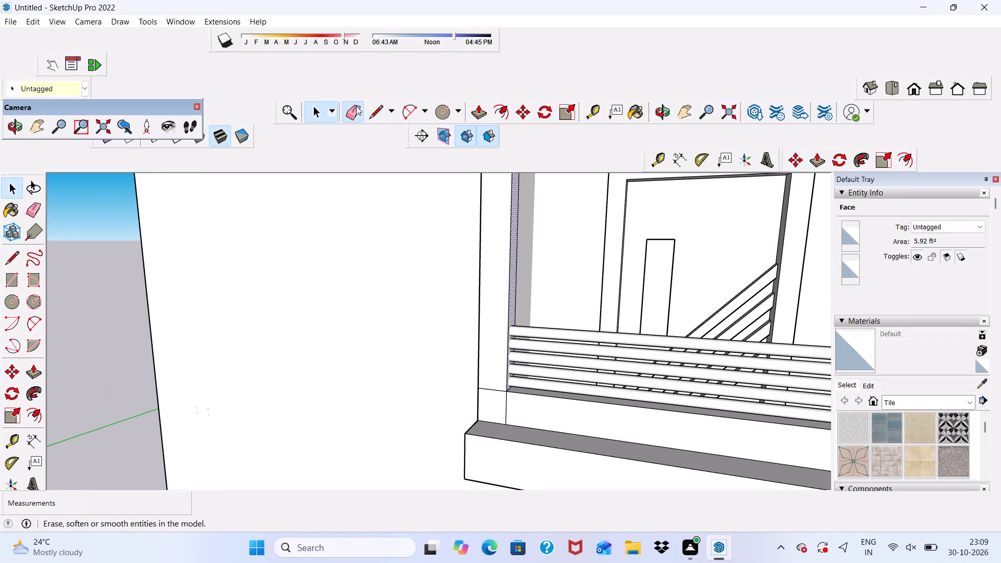
scroll(471, 306, up, 4)
drag(508, 412, 511, 428)
scroll(514, 279, down, 5)
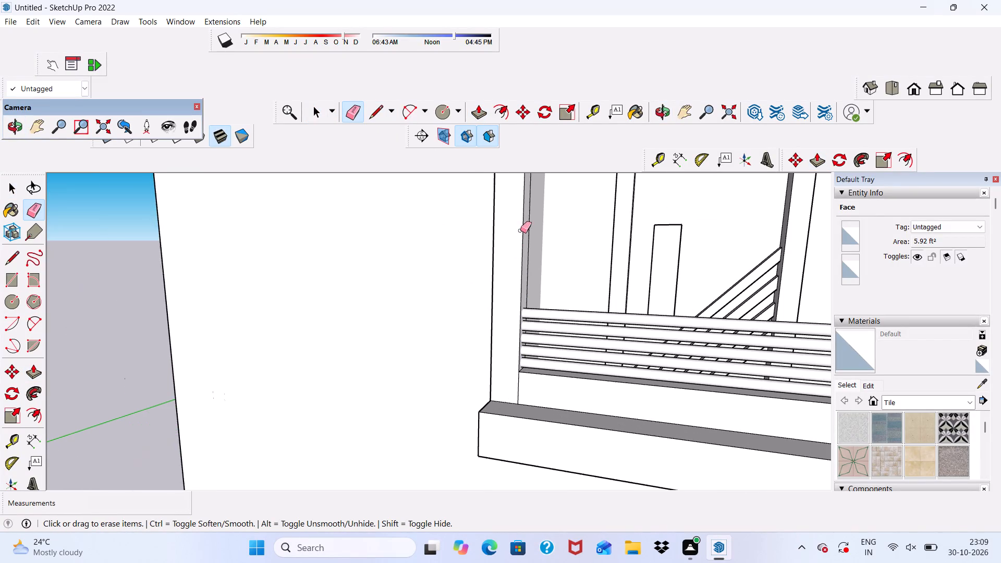
scroll(478, 508, up, 3)
drag(511, 378, 541, 380)
scroll(455, 357, down, 7)
Erase the vertical seam on the balcony's inner side wall, just behind the front pillar.
middle_drag(507, 361, 372, 366)
scroll(475, 305, up, 5)
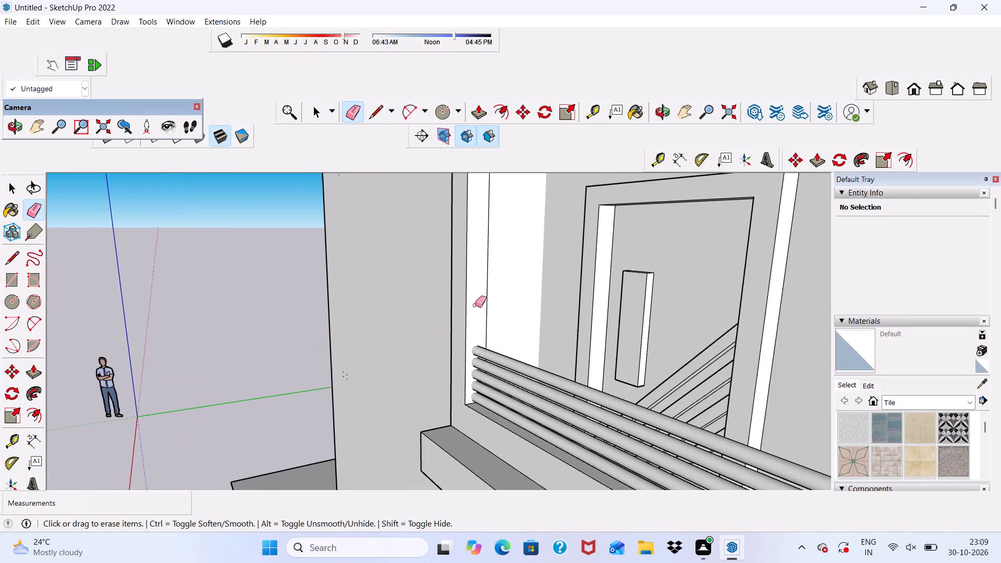
click(487, 297)
scroll(500, 301, down, 5)
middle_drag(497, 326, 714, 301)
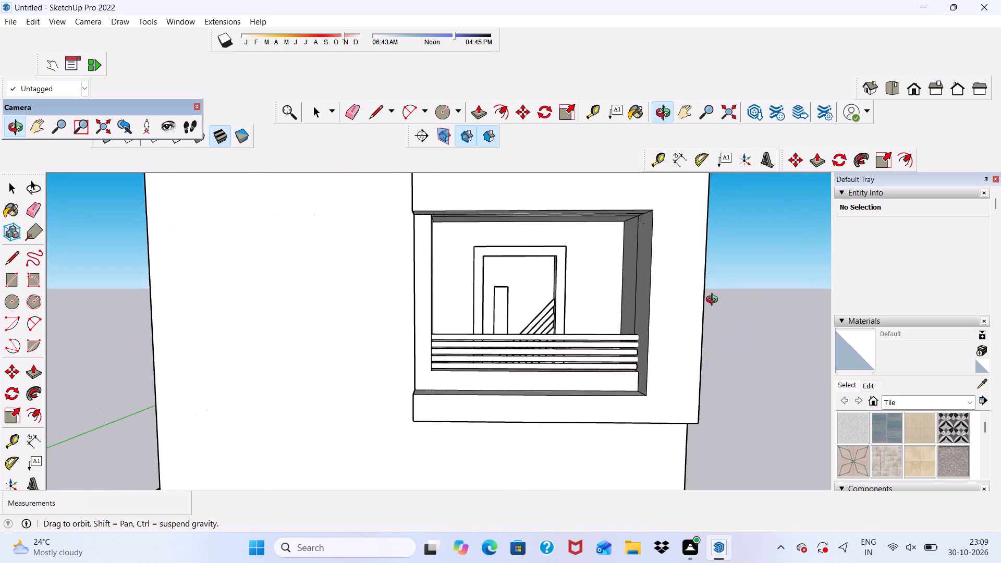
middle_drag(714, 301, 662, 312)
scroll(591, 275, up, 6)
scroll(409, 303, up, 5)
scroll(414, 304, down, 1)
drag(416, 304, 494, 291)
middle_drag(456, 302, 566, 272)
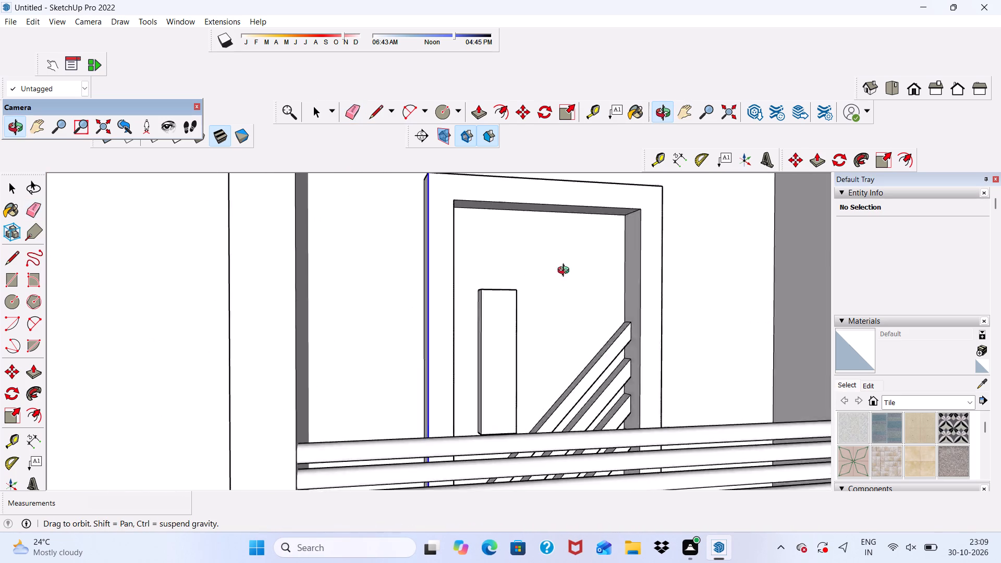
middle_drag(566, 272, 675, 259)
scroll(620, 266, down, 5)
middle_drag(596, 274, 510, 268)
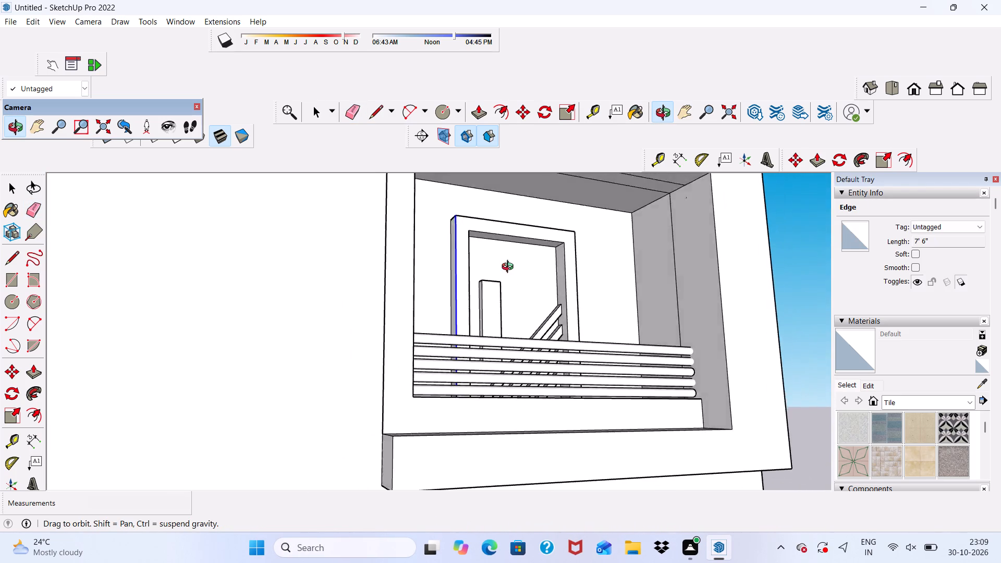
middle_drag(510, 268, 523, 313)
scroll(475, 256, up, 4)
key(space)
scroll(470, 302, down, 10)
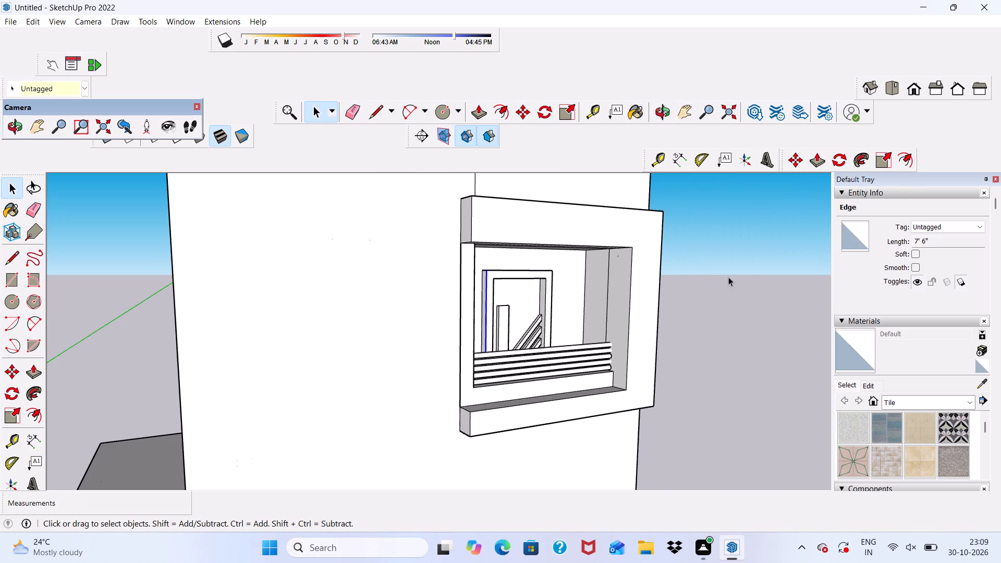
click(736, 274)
Erase the two parallel seam lines running along the balcony's ceiling.
scroll(606, 283, up, 5)
middle_drag(582, 248, 552, 153)
scroll(538, 185, up, 1)
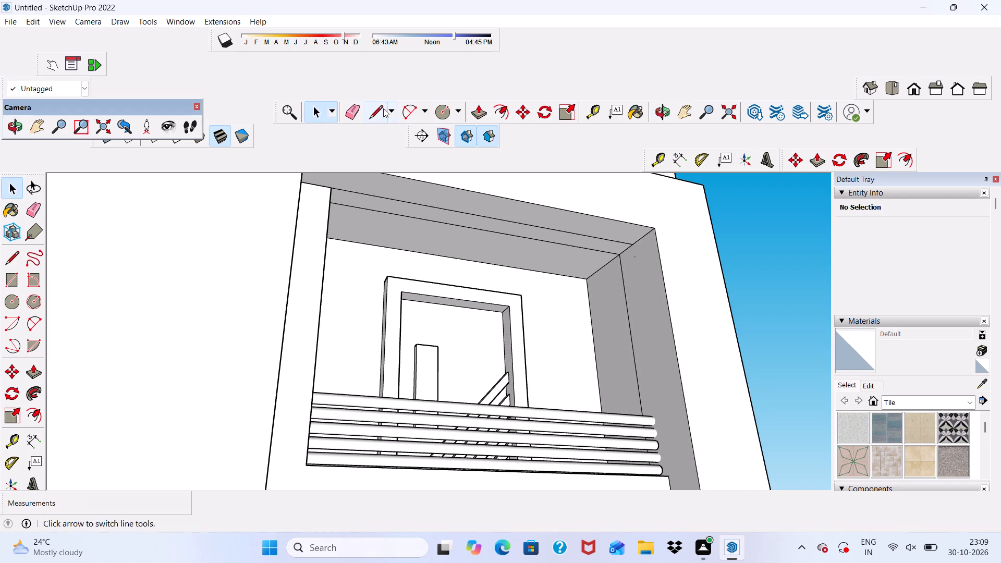
click(356, 113)
drag(369, 193, 372, 210)
scroll(377, 213, down, 2)
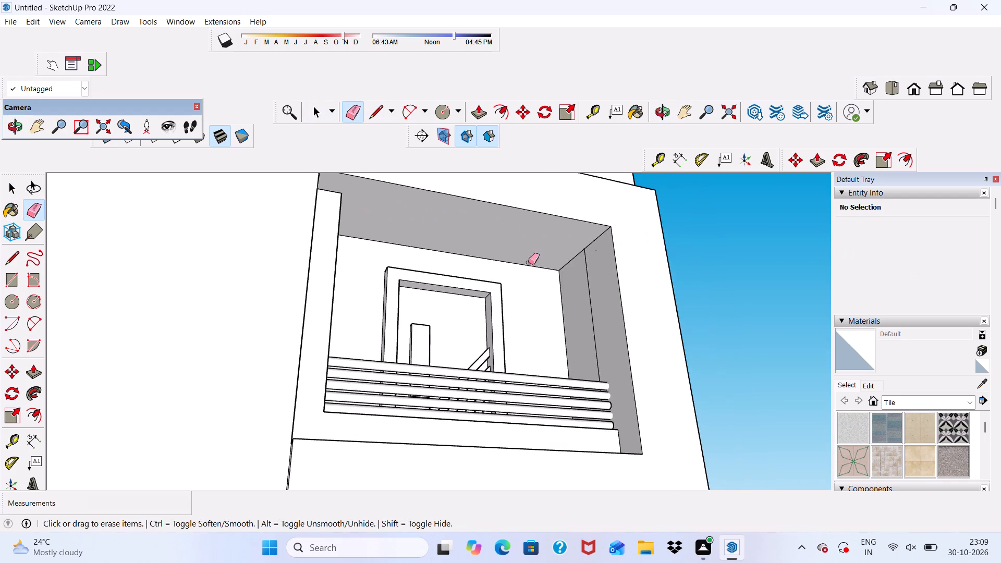
Erase the vertical seam on the balcony's far side wall, including the short stub just under the ceiling.
middle_drag(579, 275, 605, 331)
drag(572, 296, 588, 311)
scroll(583, 306, down, 1)
scroll(581, 278, up, 4)
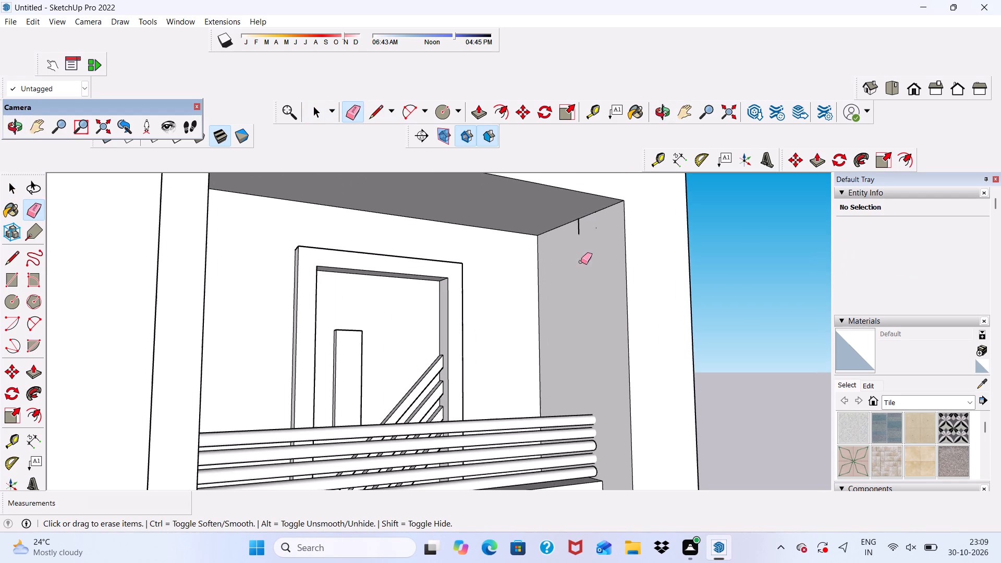
click(579, 228)
scroll(580, 231, down, 4)
Delete the side wall face inside the balcony, next to the front pillar.
middle_drag(594, 295, 321, 329)
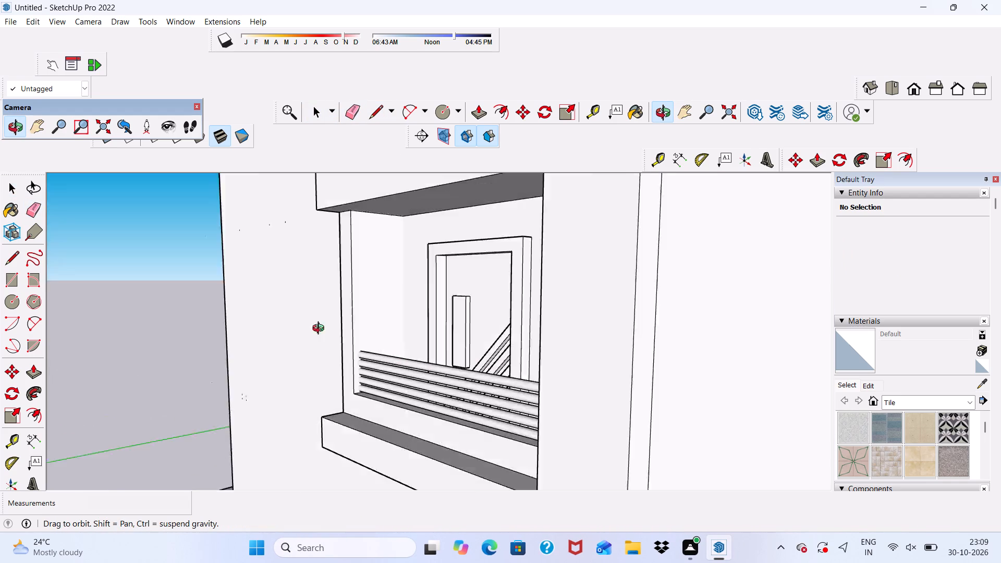
middle_drag(321, 329, 373, 341)
key(space)
scroll(379, 280, up, 2)
click(371, 272)
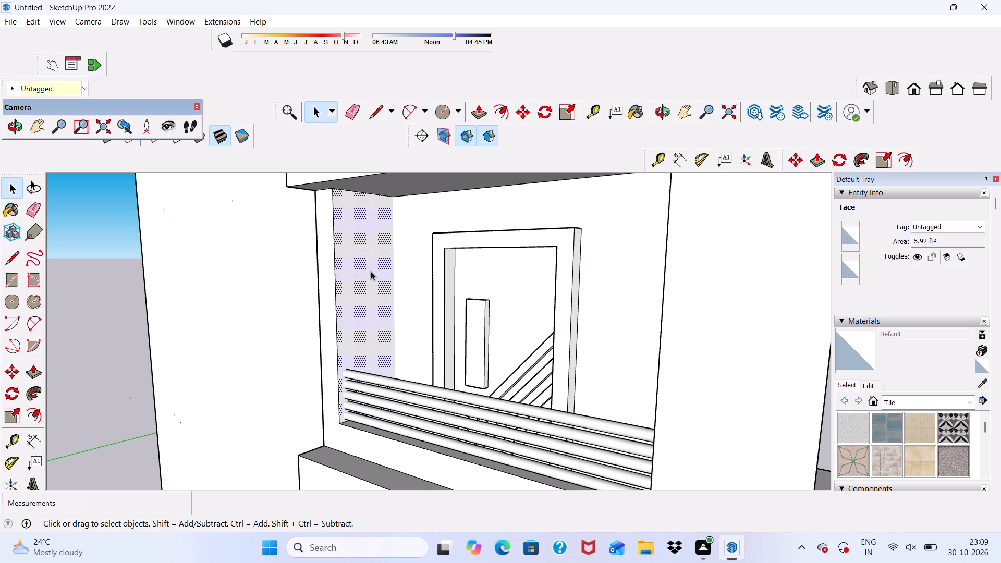
key(Delete)
Push/pull the recessed side wall behind the deleted face about 10 1/4", up to the front pillar's inner edge.
middle_drag(388, 298, 379, 295)
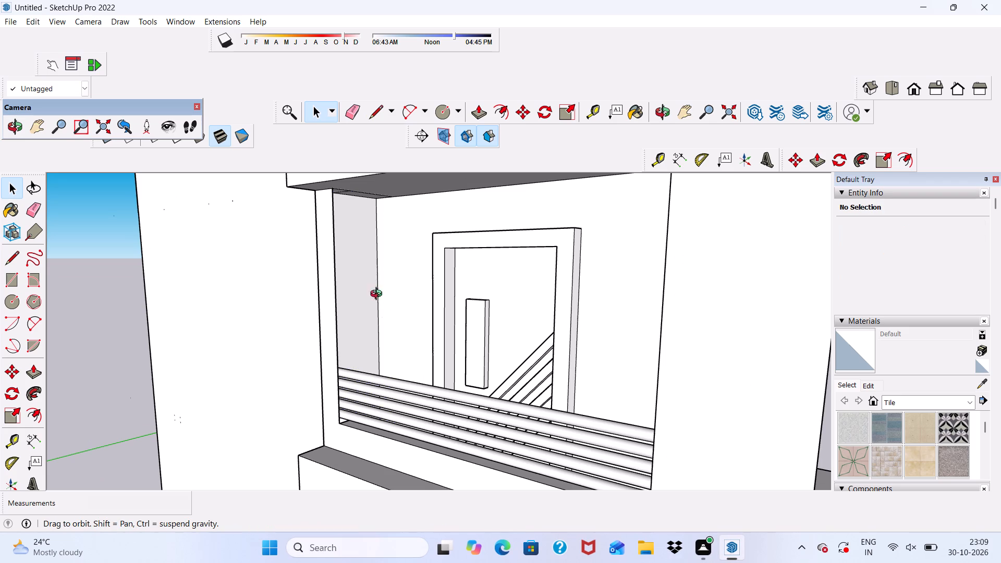
middle_drag(379, 295, 304, 341)
scroll(397, 312, up, 1)
click(373, 277)
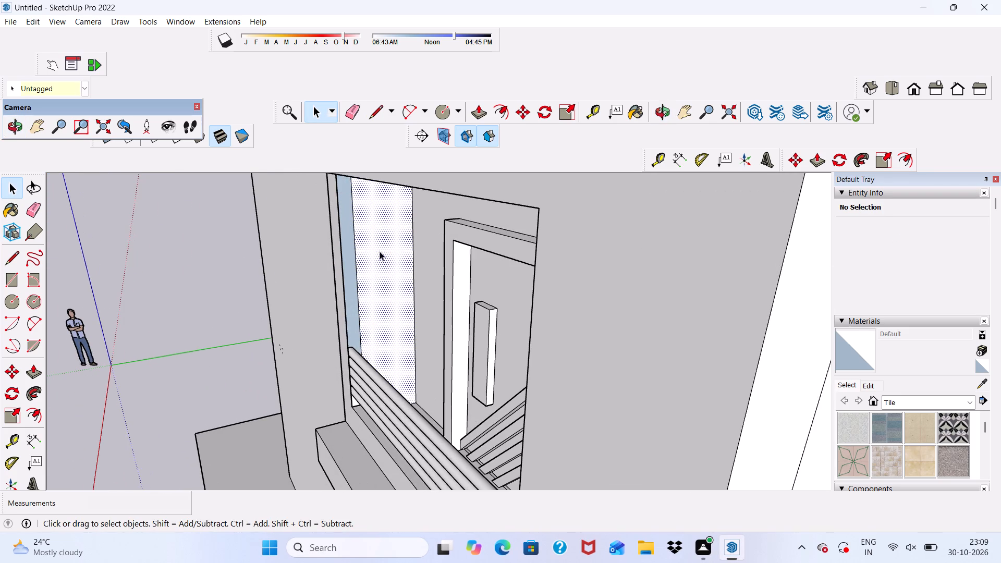
click(482, 107)
click(376, 269)
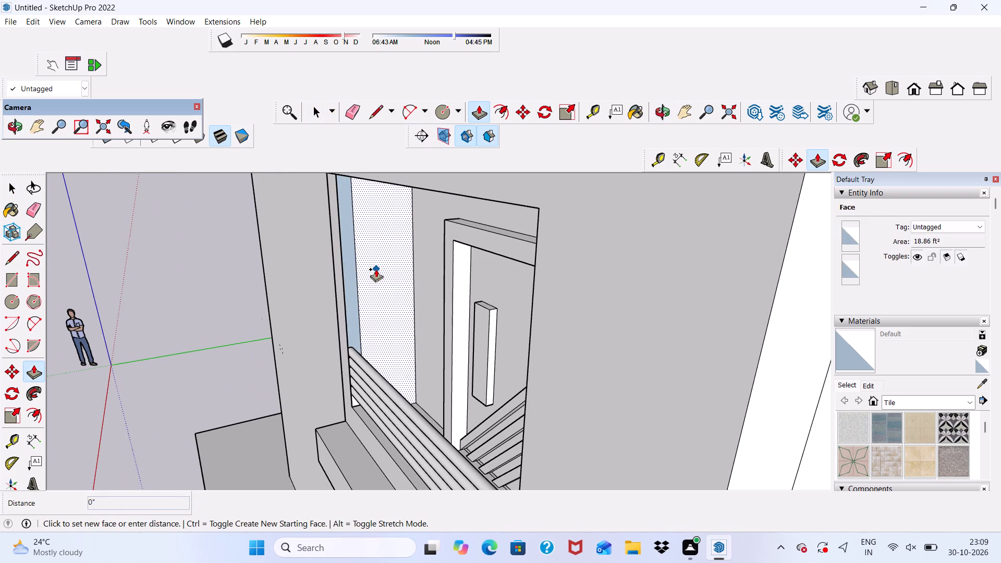
click(345, 311)
Push/pull the narrow end face between that side wall and the front pillar 9" toward the pillar.
scroll(347, 292, up, 4)
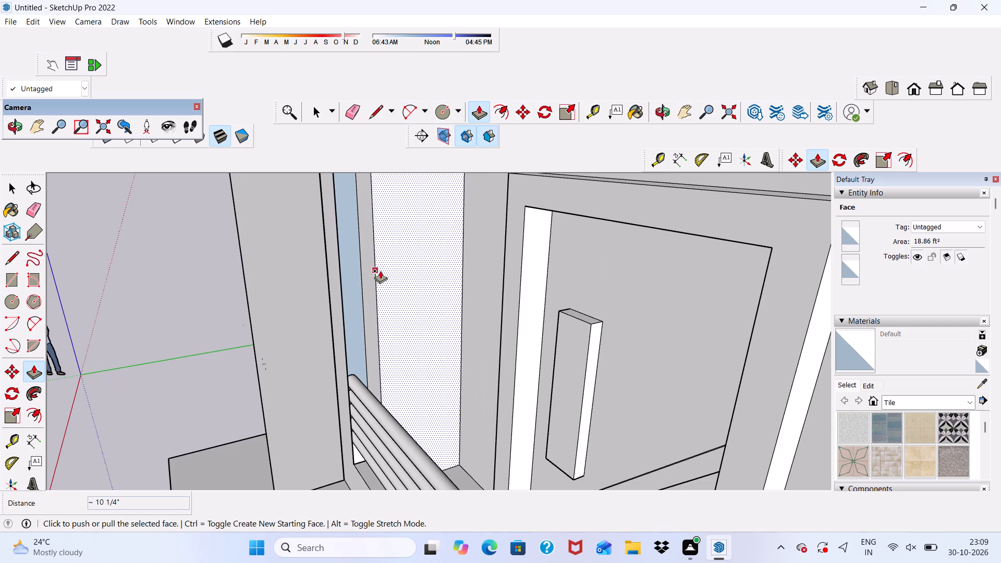
scroll(378, 280, up, 4)
key(space)
click(370, 282)
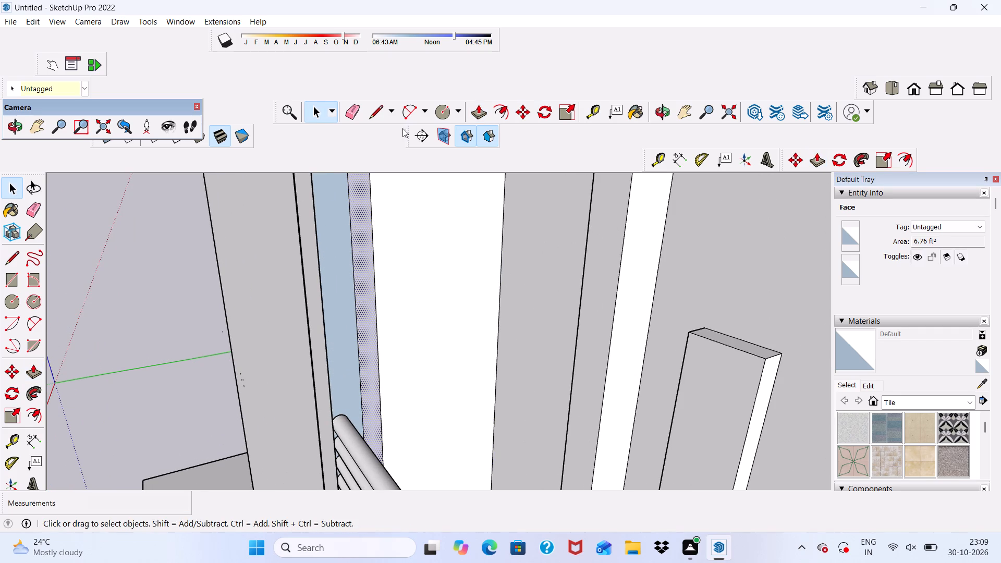
click(486, 108)
click(364, 286)
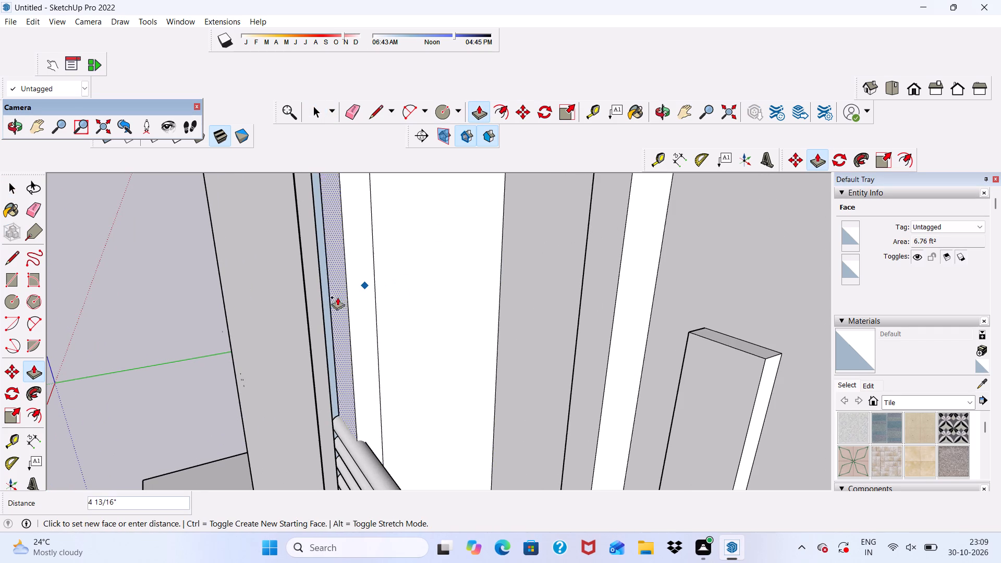
click(321, 308)
Push/pull the reversed blue strip on the front pillar's inner side about 10 1/4" into the balcony.
middle_drag(313, 313, 369, 298)
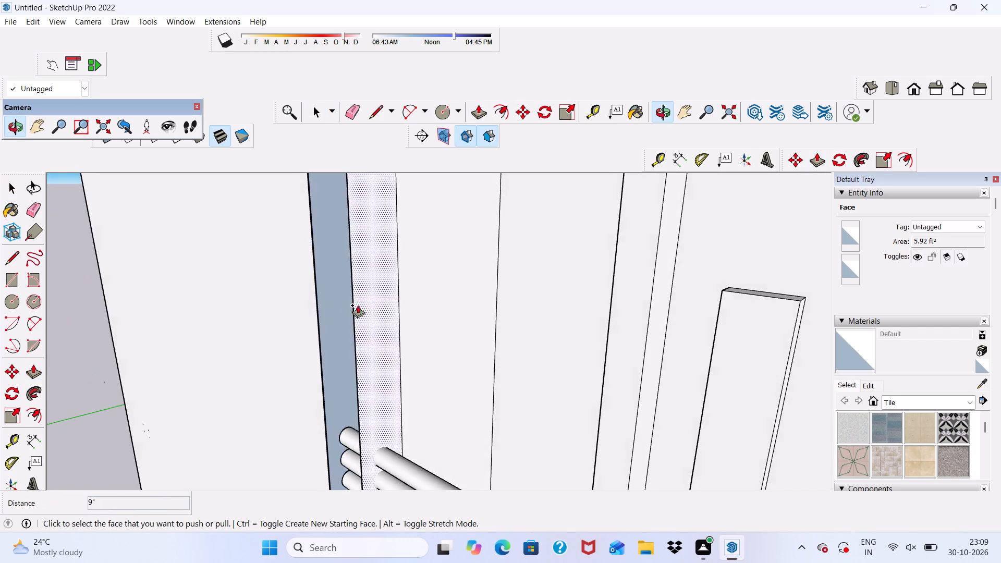
scroll(355, 305, up, 2)
click(326, 321)
click(434, 299)
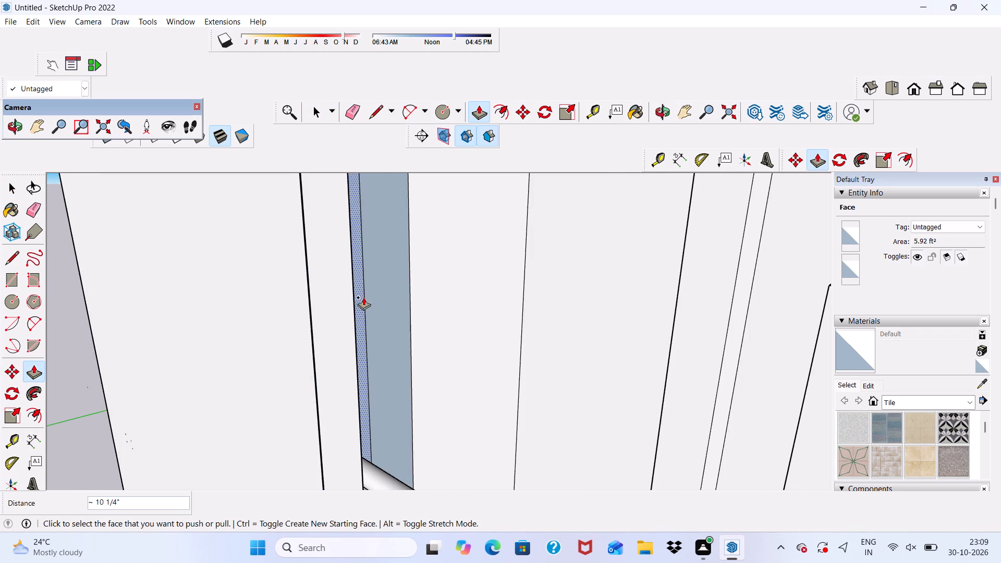
Push/pull the remaining reversed blue strip behind the front pillar by 9".
click(386, 295)
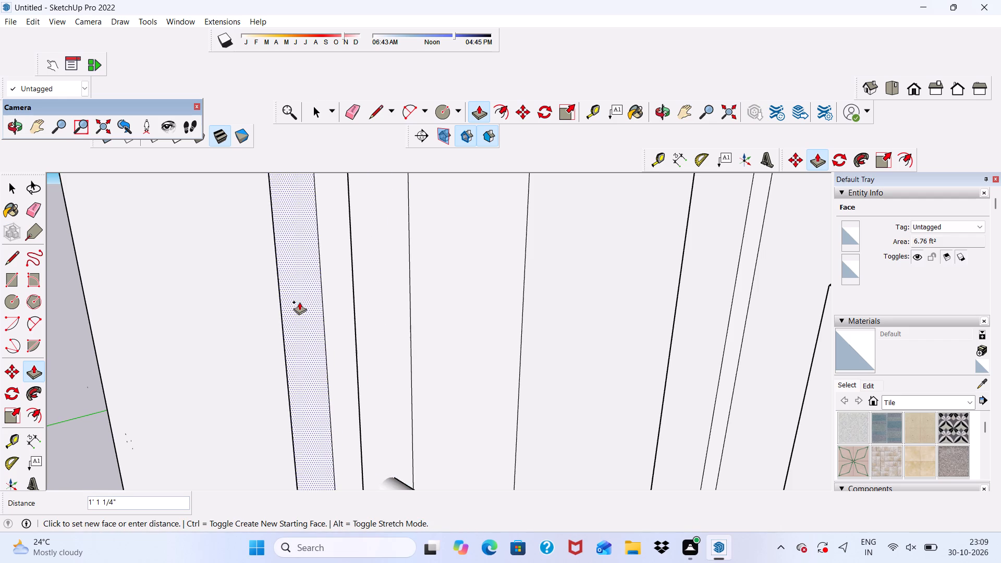
scroll(322, 293, down, 6)
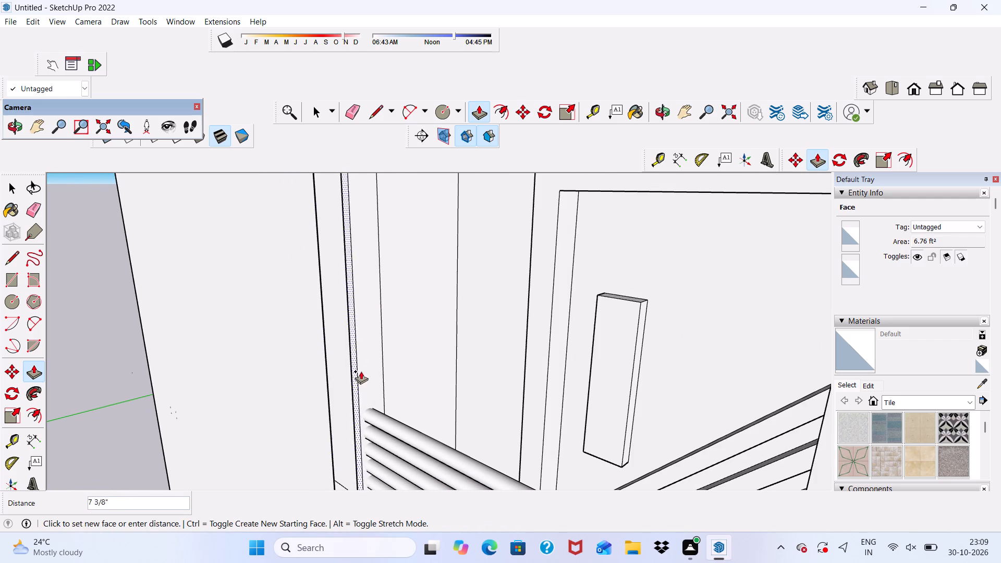
click(357, 412)
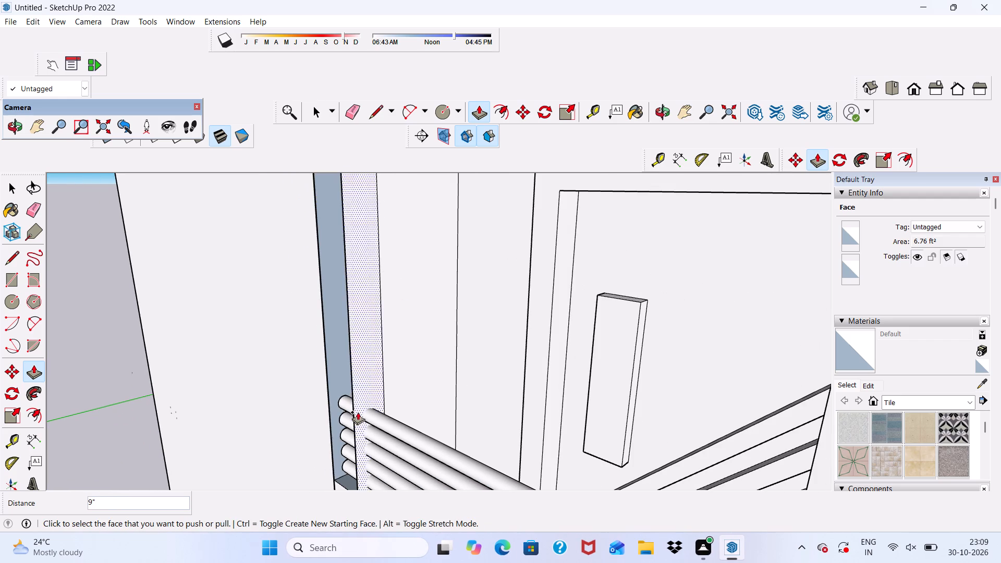
Push/pull the reversed blue face on the front pillar's inner side about 10 1/4" into the balcony.
scroll(341, 378, down, 1)
click(340, 368)
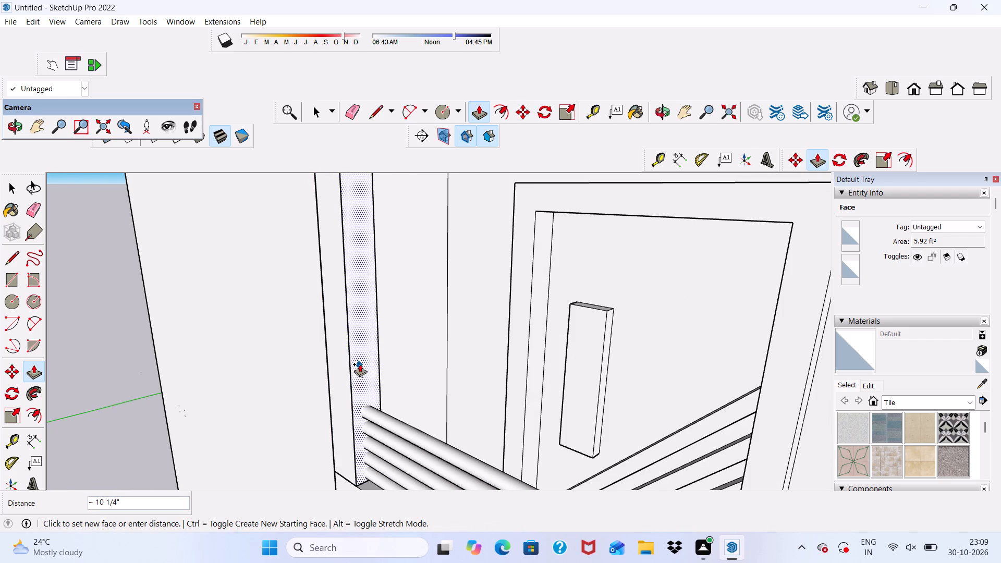
click(382, 349)
Push/pull the narrow dark face beside the pillar's blue strip by 1' 13/16" across the balcony's side wall.
scroll(379, 345, down, 2)
middle_drag(380, 348, 292, 361)
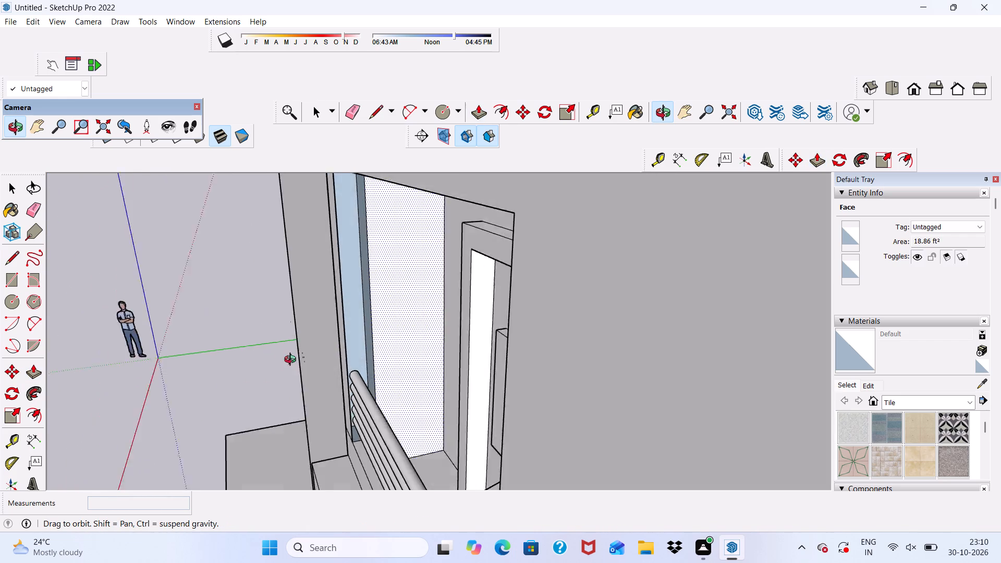
middle_drag(292, 361, 291, 360)
scroll(388, 308, up, 4)
scroll(389, 305, down, 1)
scroll(356, 310, up, 2)
middle_drag(355, 312, 316, 318)
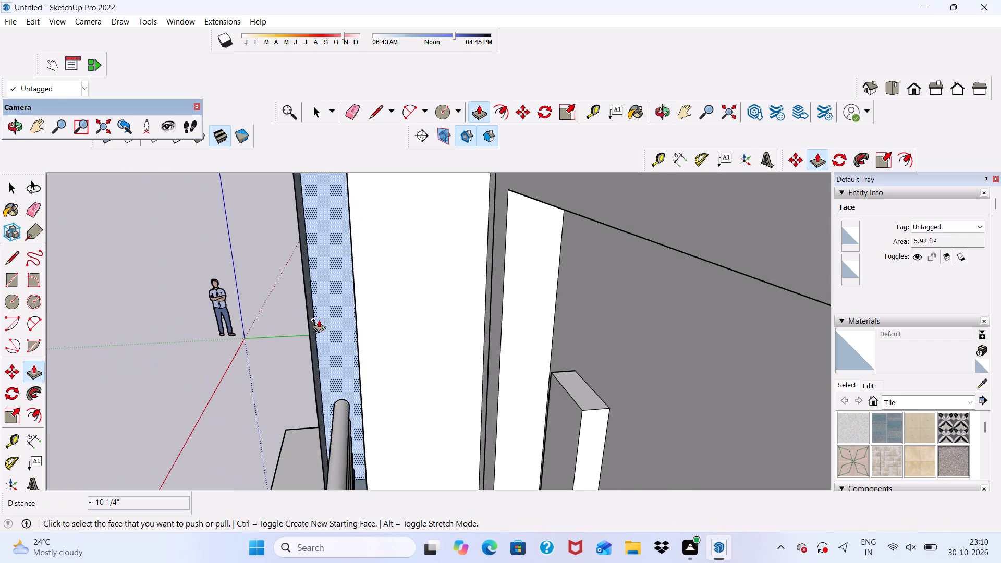
scroll(318, 323, up, 5)
click(312, 333)
click(416, 311)
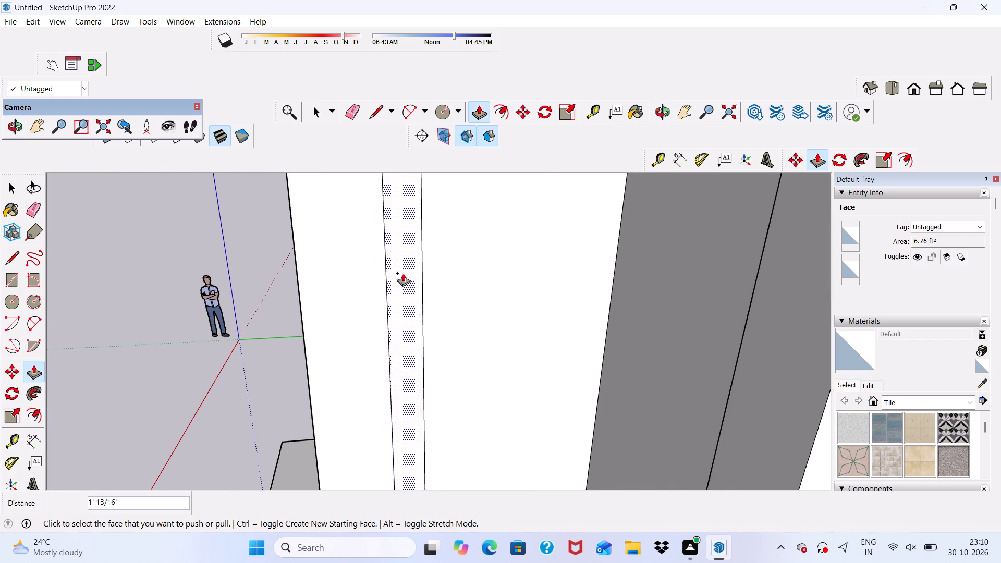
Erase the two vertical seams and the short horizontal seam on the balcony's side wall beside the railing.
scroll(387, 252, down, 9)
middle_drag(418, 297, 383, 265)
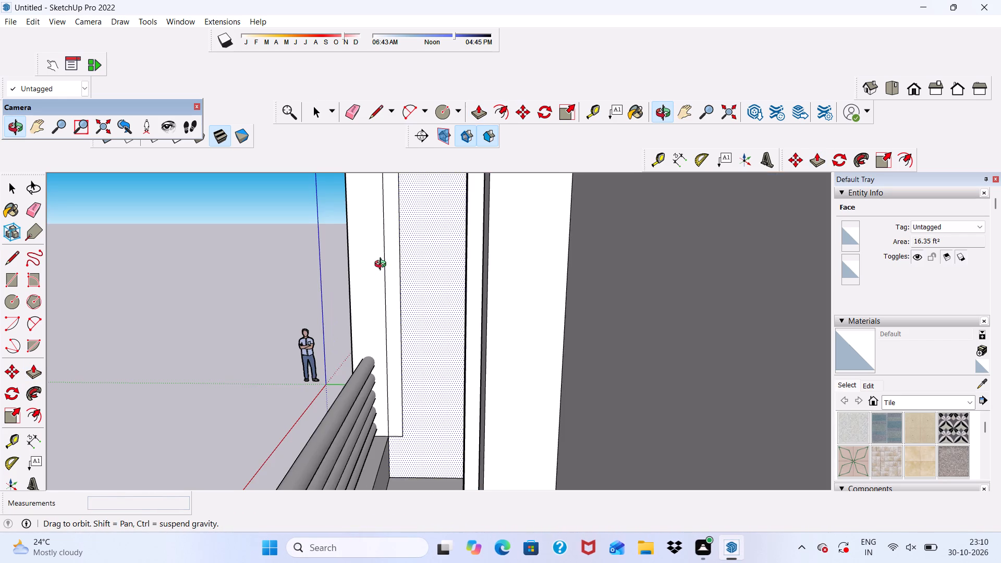
middle_drag(383, 265, 385, 267)
click(350, 112)
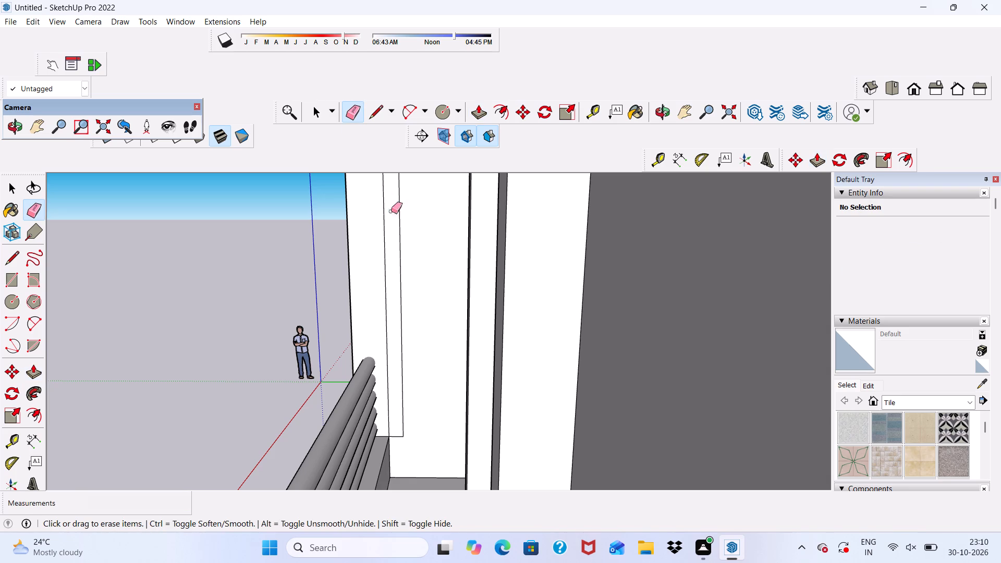
drag(384, 278, 400, 295)
scroll(408, 414, up, 2)
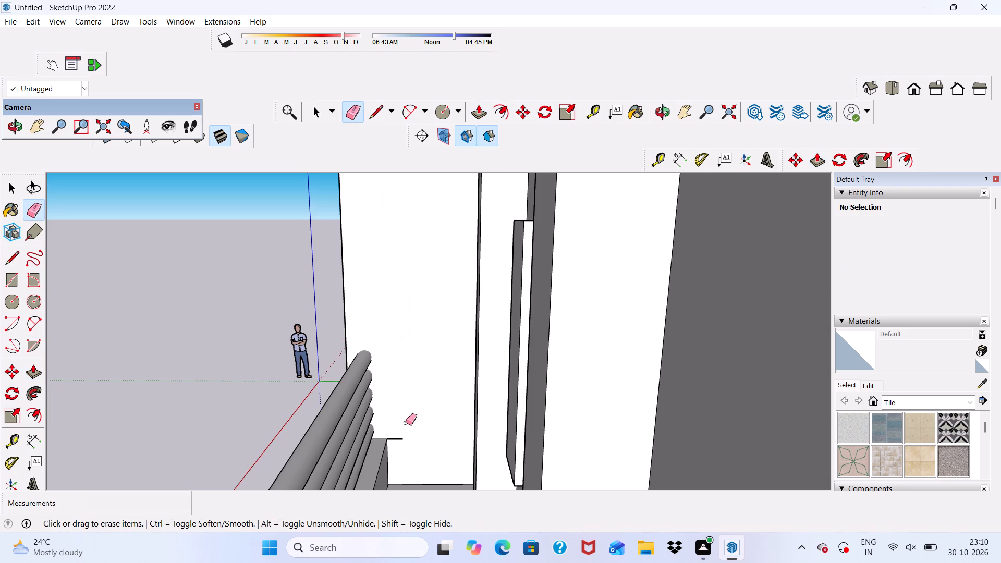
drag(396, 432, 393, 443)
Erase the diagonal and vertical seam lines on the tower's side wall where it rises above the terrace.
scroll(421, 287, down, 7)
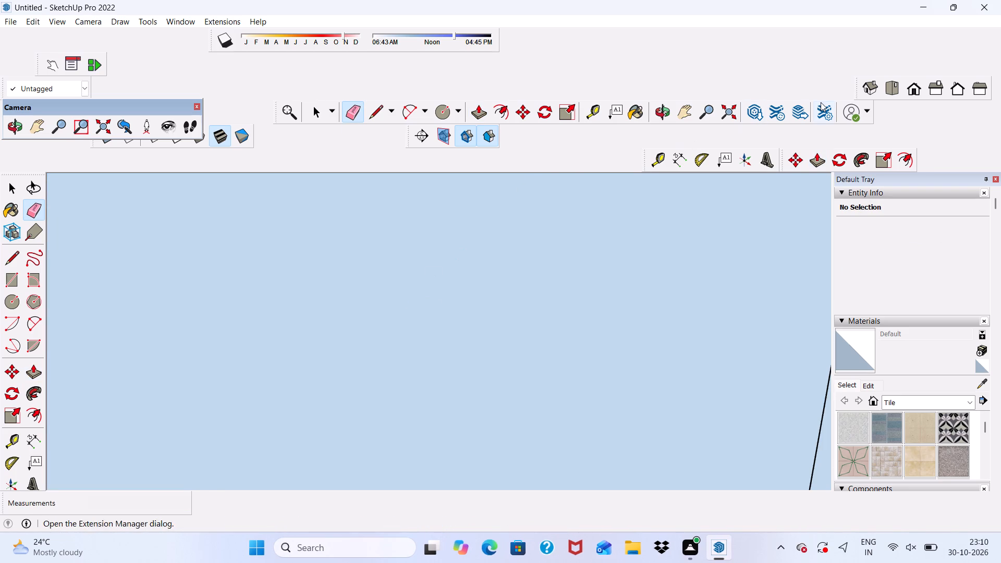
click(916, 87)
scroll(774, 197, down, 9)
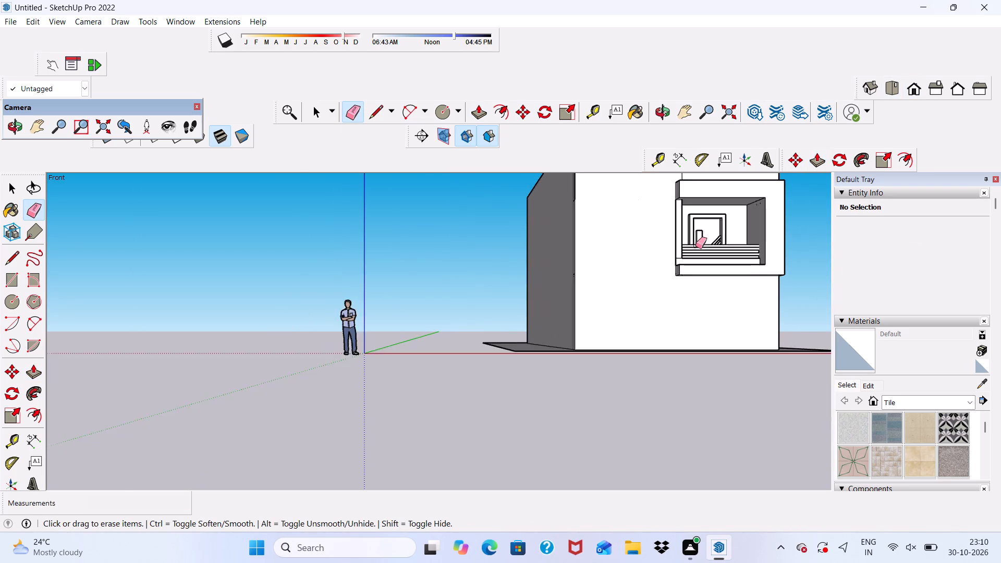
scroll(695, 246, down, 2)
middle_drag(712, 270, 590, 315)
scroll(641, 273, down, 8)
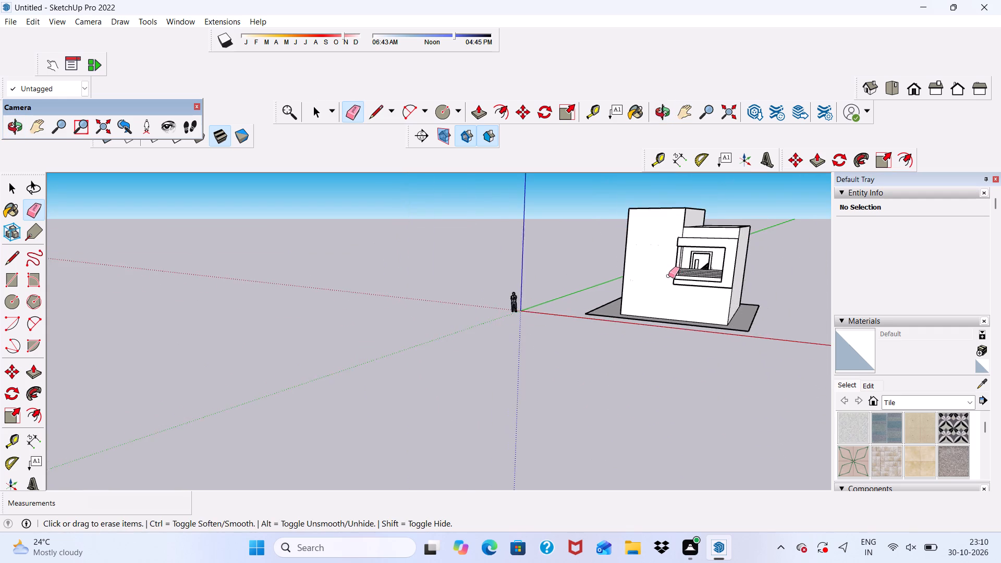
scroll(687, 227, up, 20)
key(space)
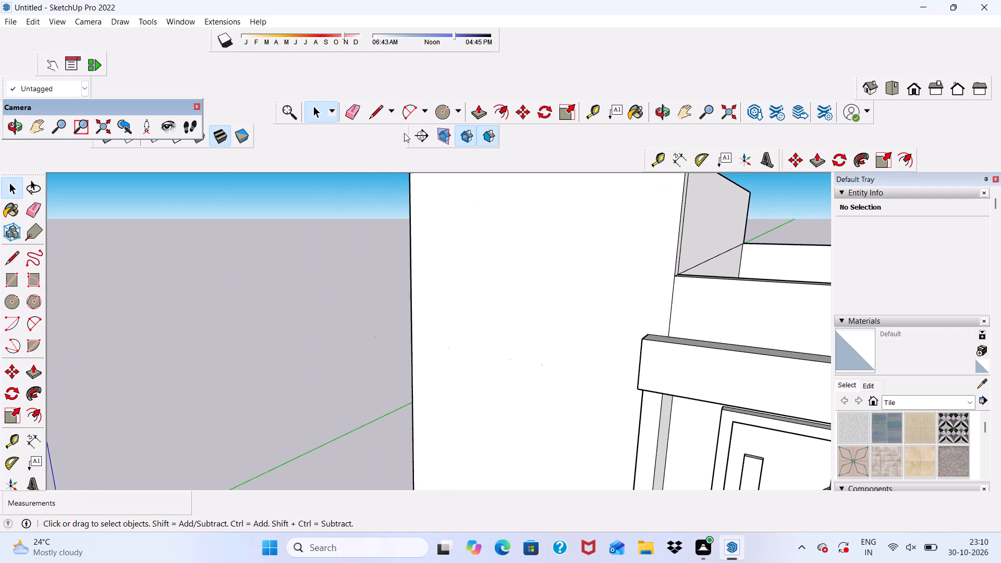
click(353, 105)
scroll(652, 254, up, 4)
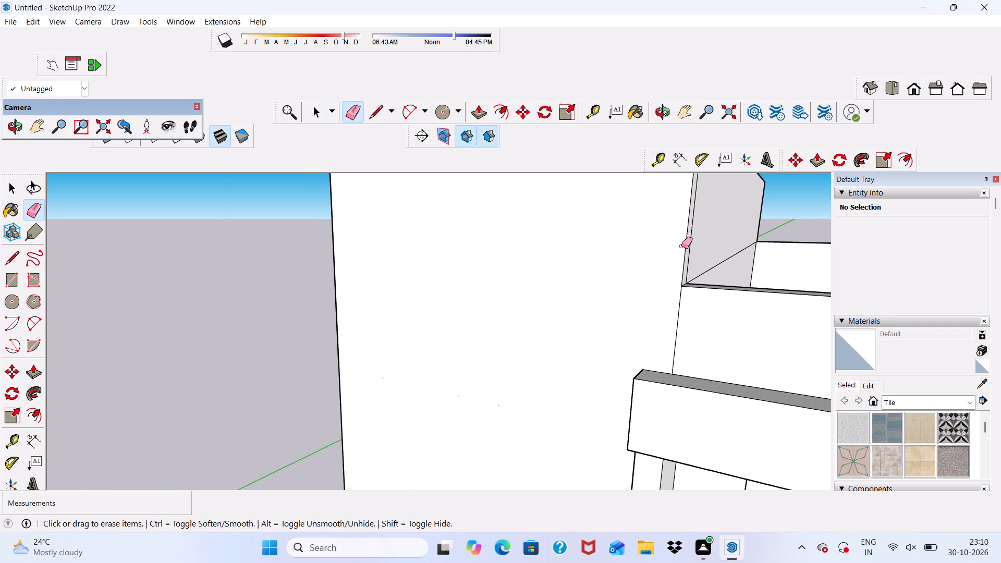
scroll(706, 260, up, 7)
middle_drag(704, 270, 665, 286)
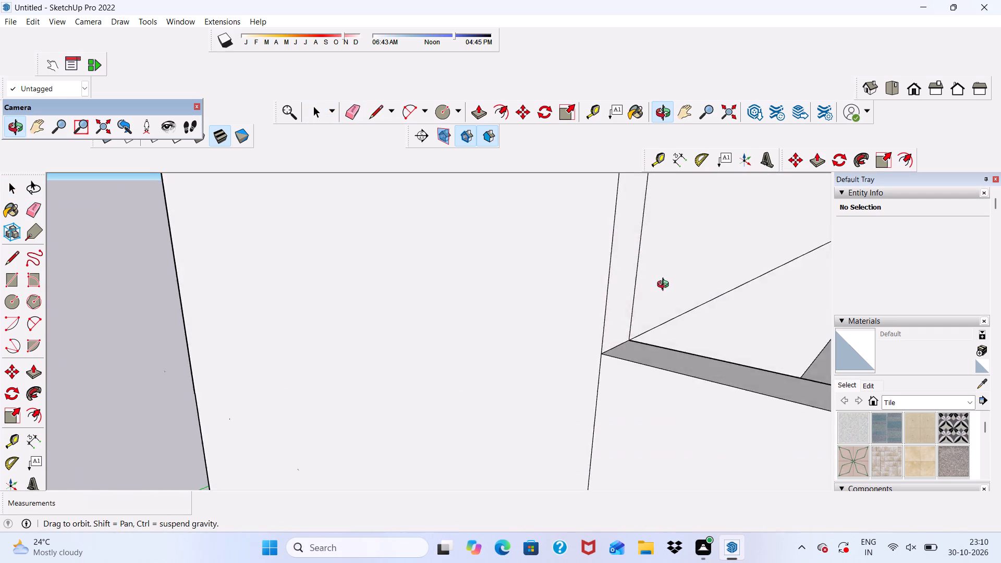
middle_drag(665, 286, 646, 290)
drag(650, 319, 667, 351)
drag(595, 273, 610, 288)
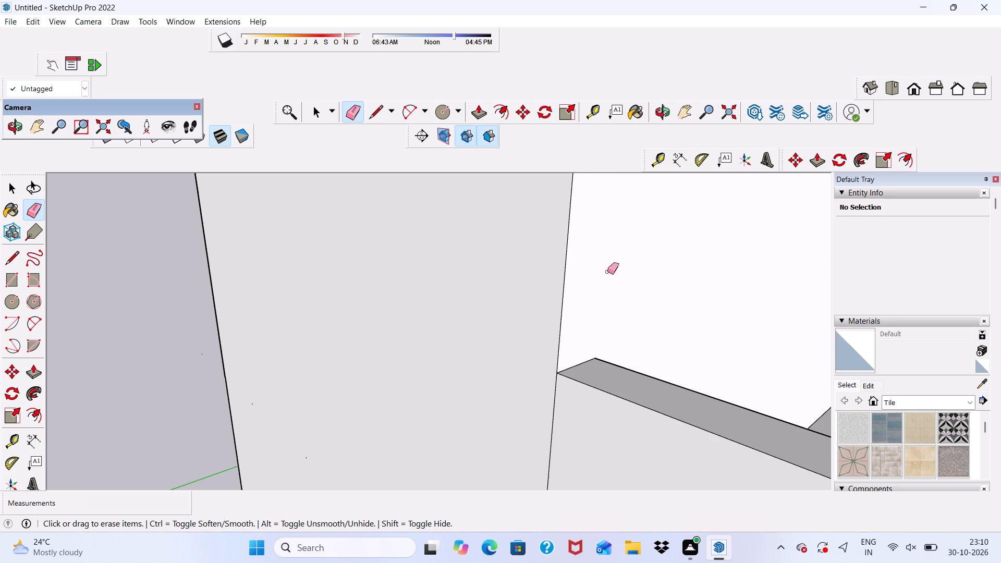
Push/pull the recessed blue face at the terrace's end flush with the parapet's inner face.
scroll(602, 273, down, 14)
middle_drag(584, 283, 311, 278)
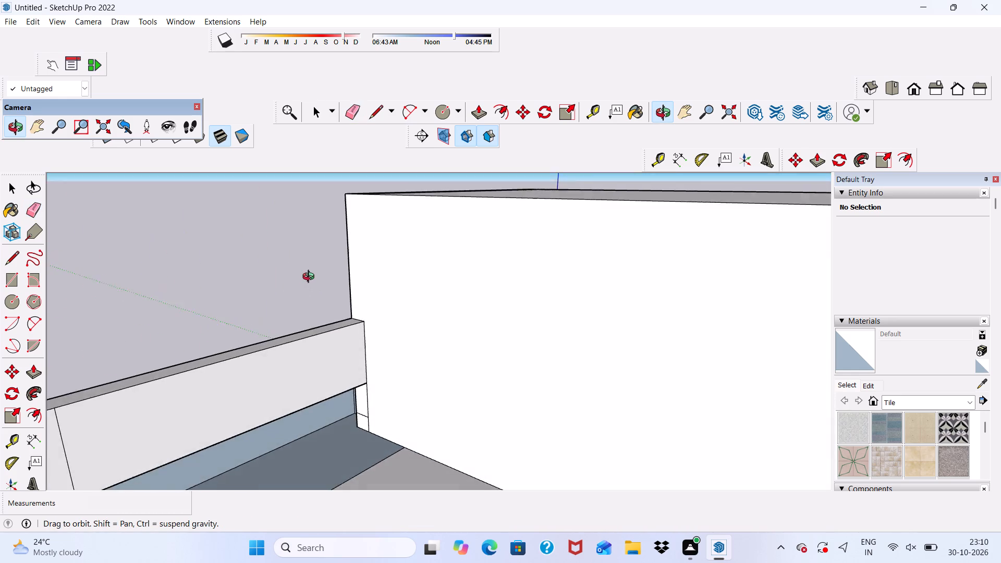
middle_drag(311, 278, 326, 272)
scroll(331, 223, down, 4)
middle_drag(339, 313, 180, 358)
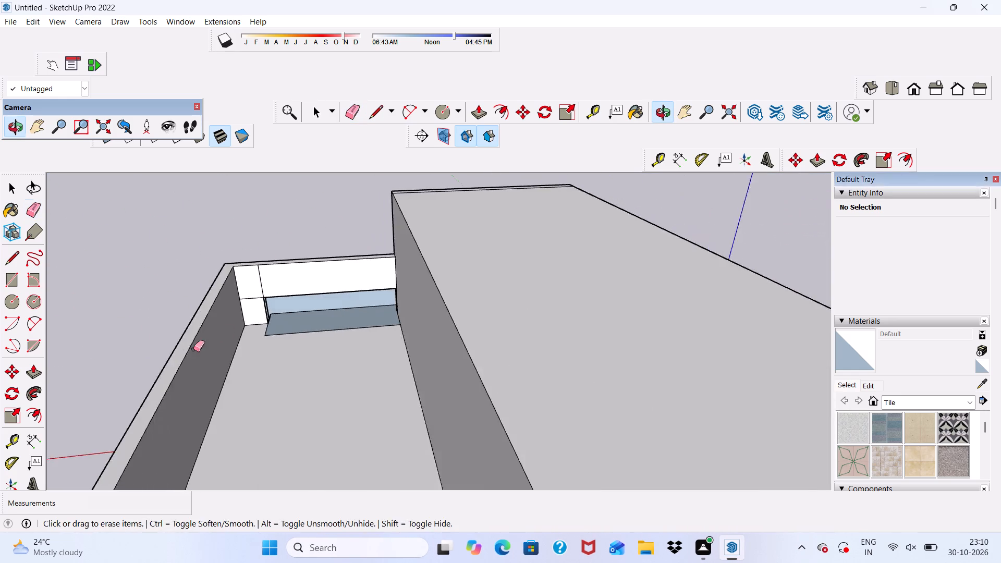
scroll(273, 322, up, 5)
key(space)
click(329, 300)
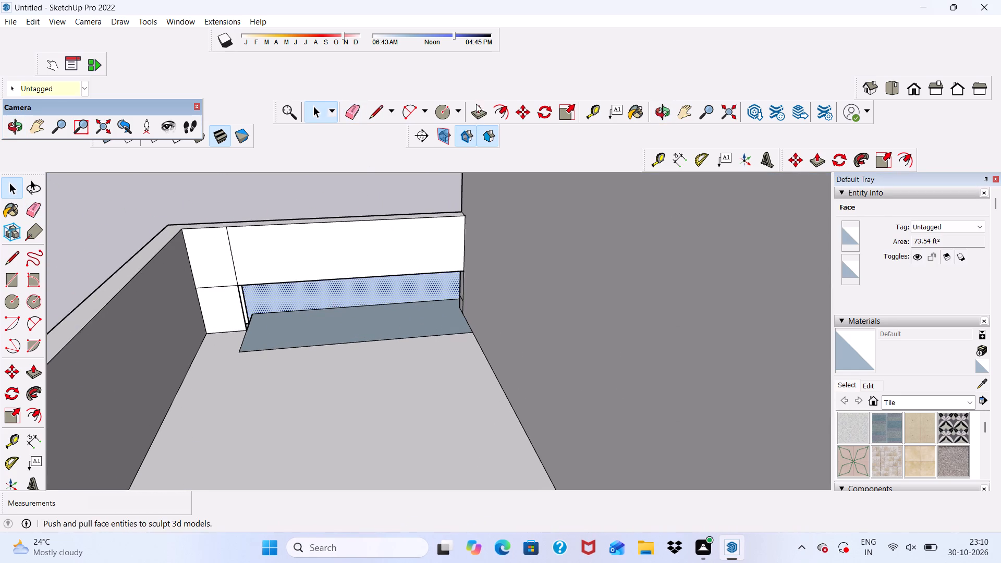
click(477, 103)
scroll(319, 314, up, 1)
click(302, 286)
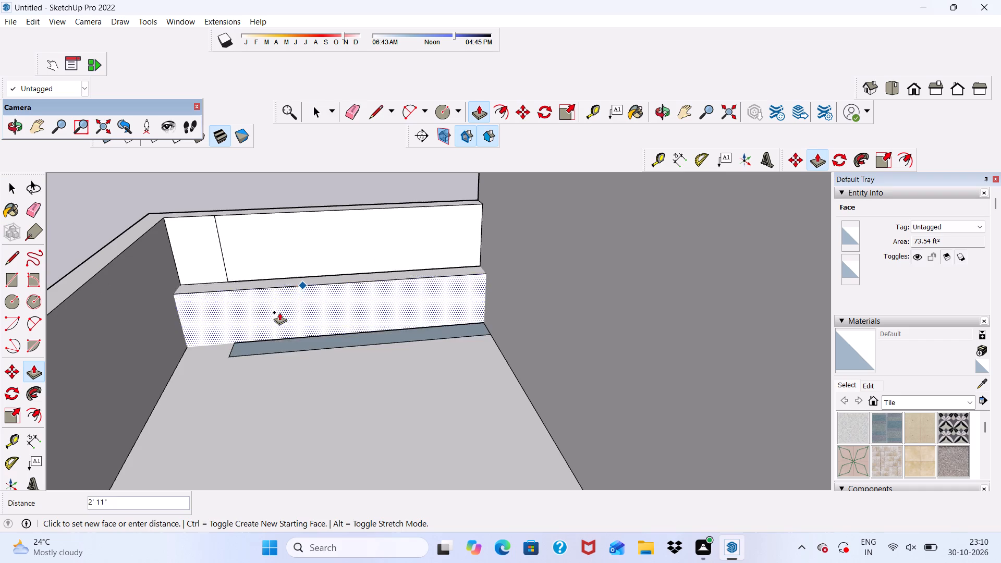
click(177, 275)
Erase the vertical and horizontal seams on the inner face of the terrace's end parapet.
scroll(275, 313, down, 2)
middle_drag(289, 323, 295, 339)
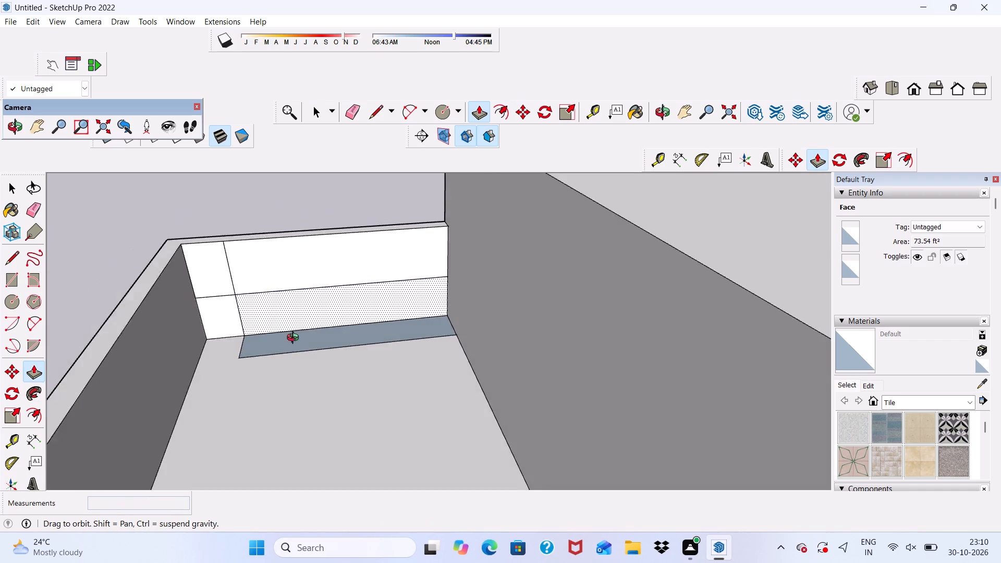
middle_drag(295, 339, 315, 347)
click(345, 112)
scroll(249, 329, up, 3)
drag(220, 258, 231, 336)
Examine the building's front, underside, balcony and roof for leftover seams.
scroll(232, 309, down, 4)
middle_drag(227, 327, 425, 323)
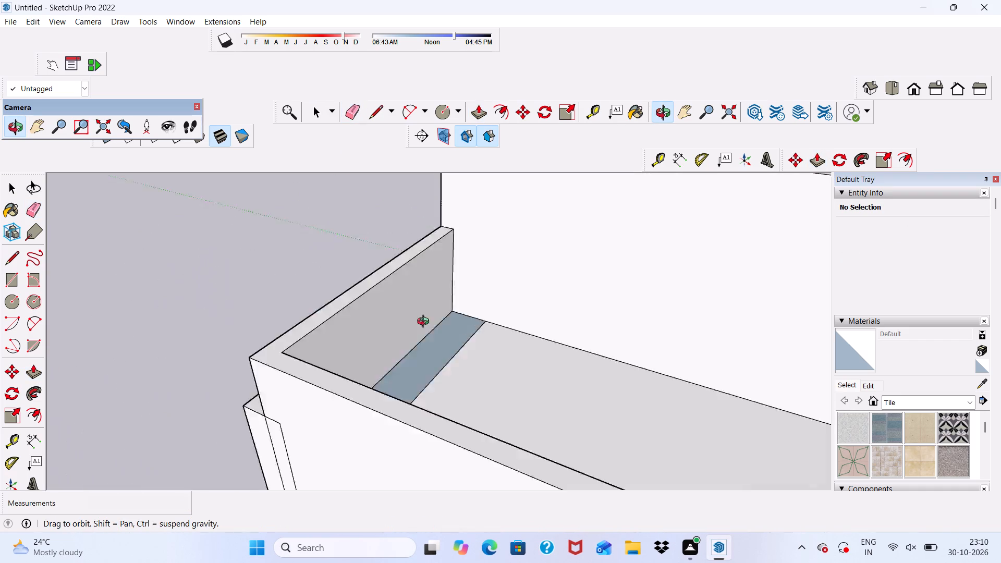
middle_drag(425, 323, 827, 287)
middle_drag(622, 170, 622, 156)
scroll(632, 256, up, 1)
scroll(607, 264, down, 4)
middle_drag(585, 319, 587, 317)
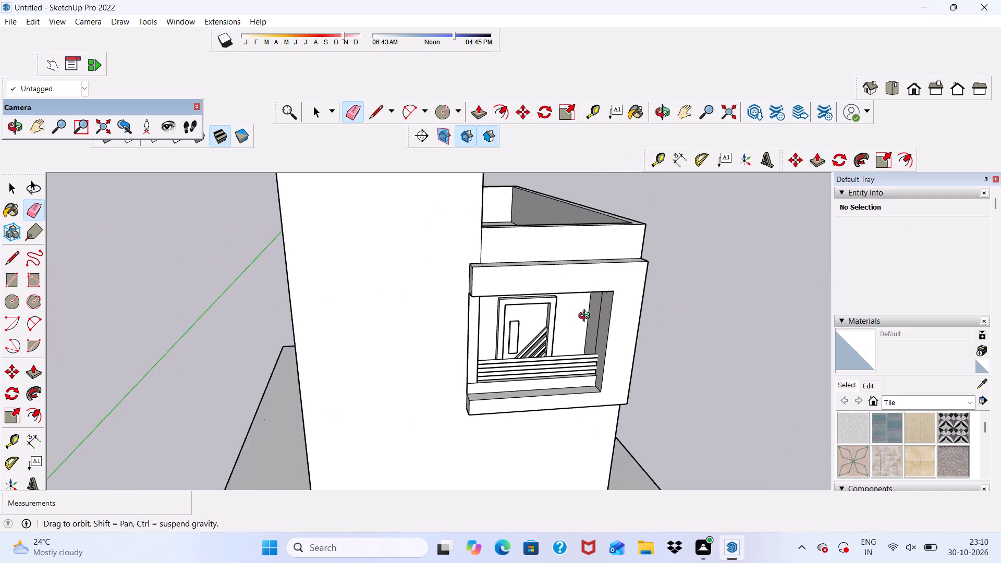
middle_drag(587, 317, 571, 223)
scroll(568, 272, down, 5)
key(space)
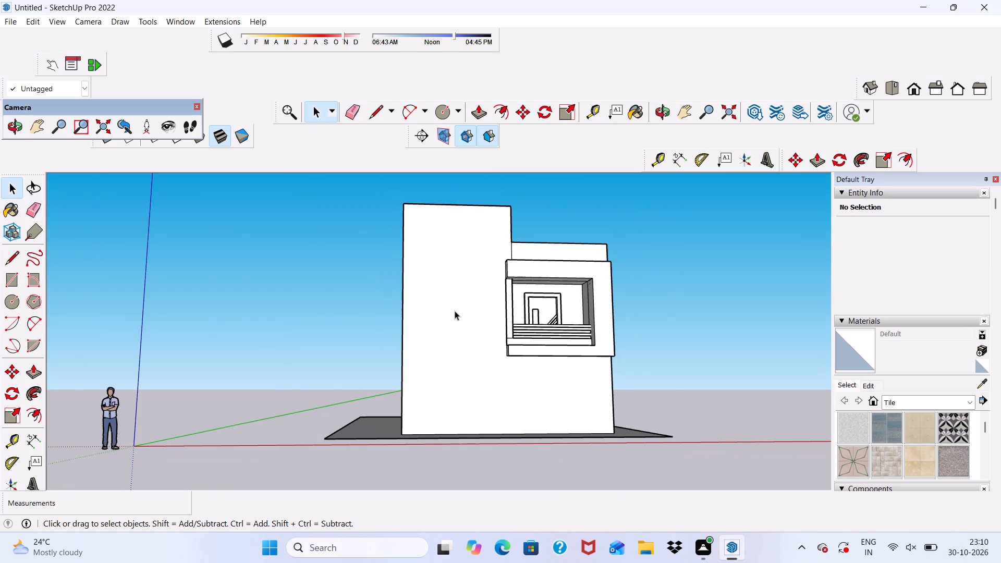
scroll(457, 298, down, 2)
middle_drag(459, 299, 450, 270)
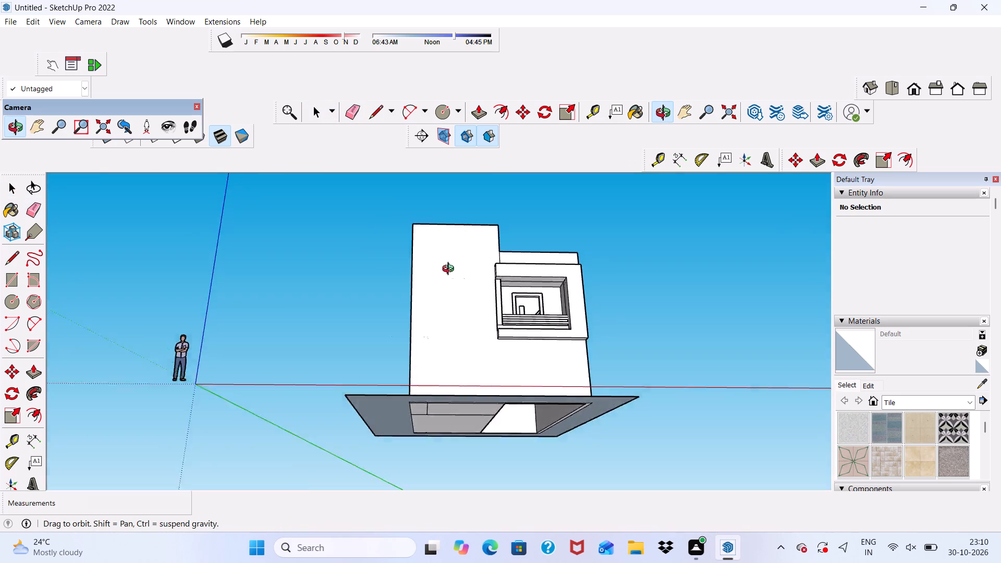
middle_drag(450, 270, 444, 372)
scroll(435, 309, up, 7)
scroll(461, 258, down, 6)
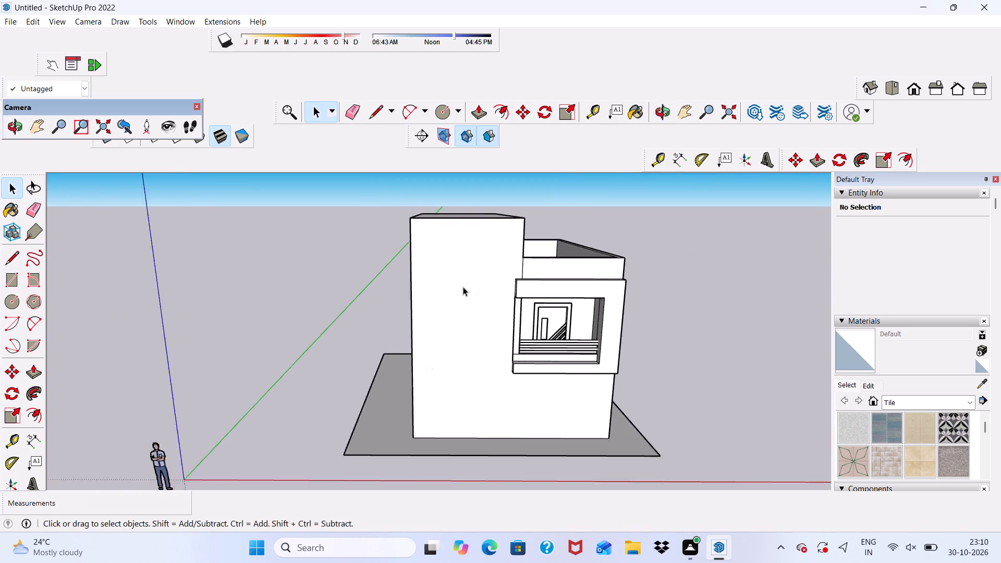
scroll(463, 287, down, 2)
middle_drag(479, 307, 502, 378)
Erase the seam line running parallel to the front edge of the tower's roof.
scroll(420, 165, up, 19)
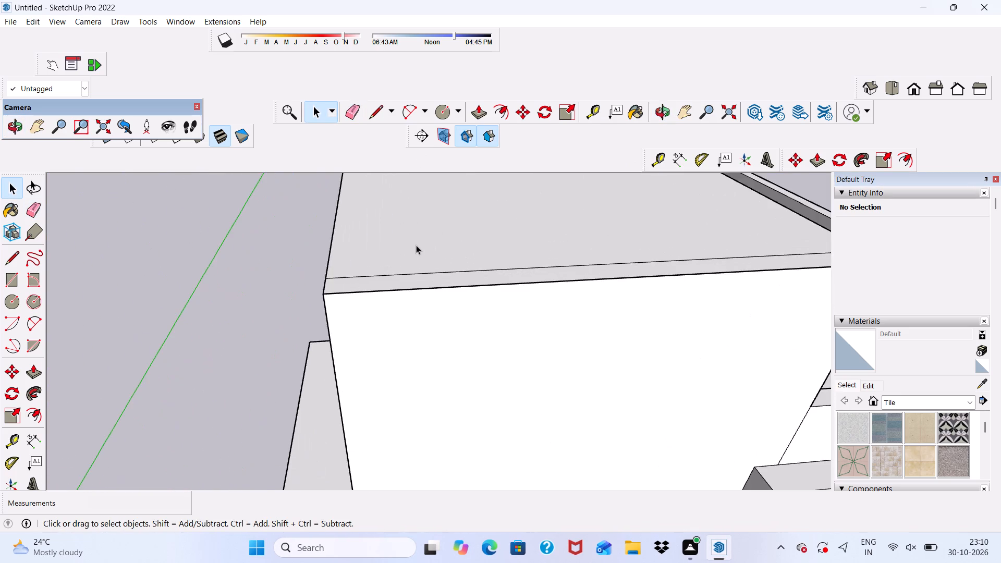
middle_drag(408, 291, 445, 325)
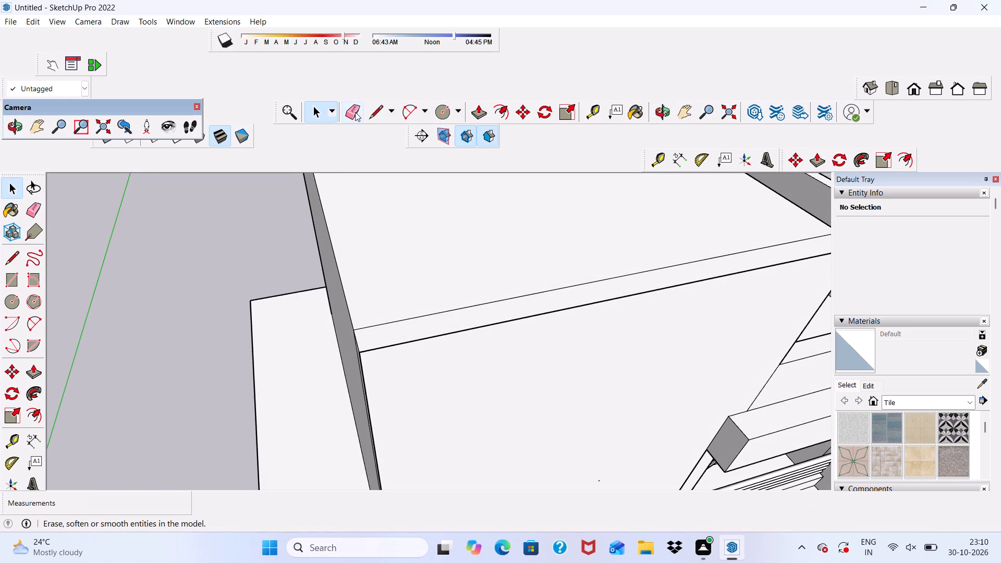
click(355, 112)
scroll(444, 273, up, 3)
click(438, 327)
drag(440, 315, 445, 325)
scroll(429, 302, down, 5)
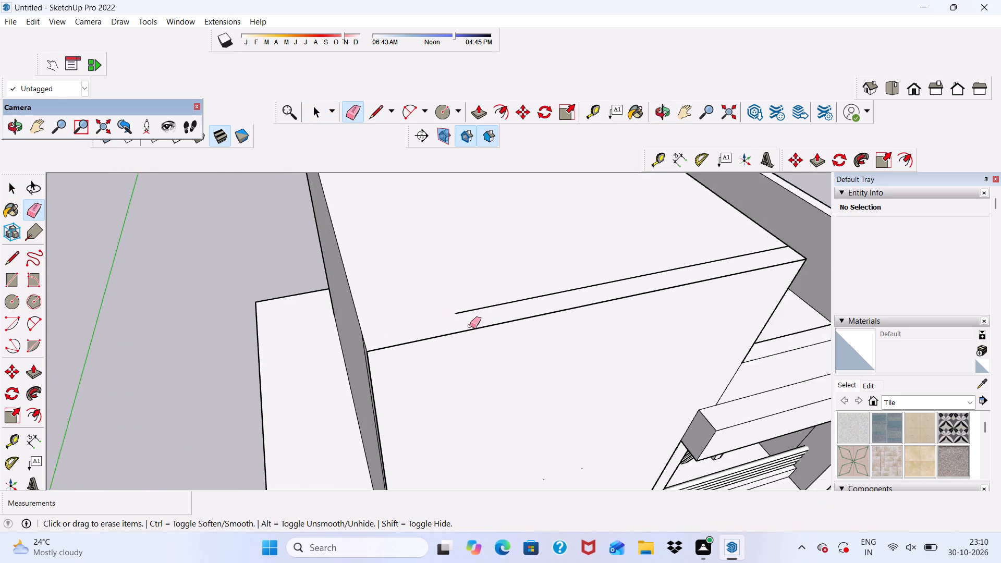
scroll(485, 319, up, 1)
drag(486, 305, 491, 309)
scroll(426, 292, down, 5)
scroll(574, 301, down, 1)
Erase the vertical seam and its leftover segments on the tower's outer side wall near the front corner.
middle_drag(609, 305, 576, 325)
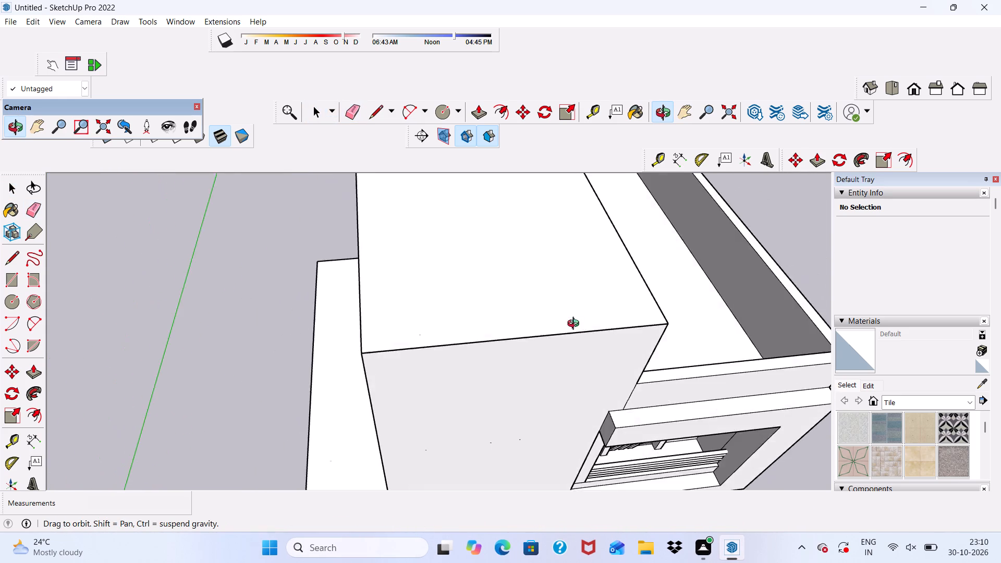
middle_drag(576, 325, 654, 274)
scroll(470, 292, up, 5)
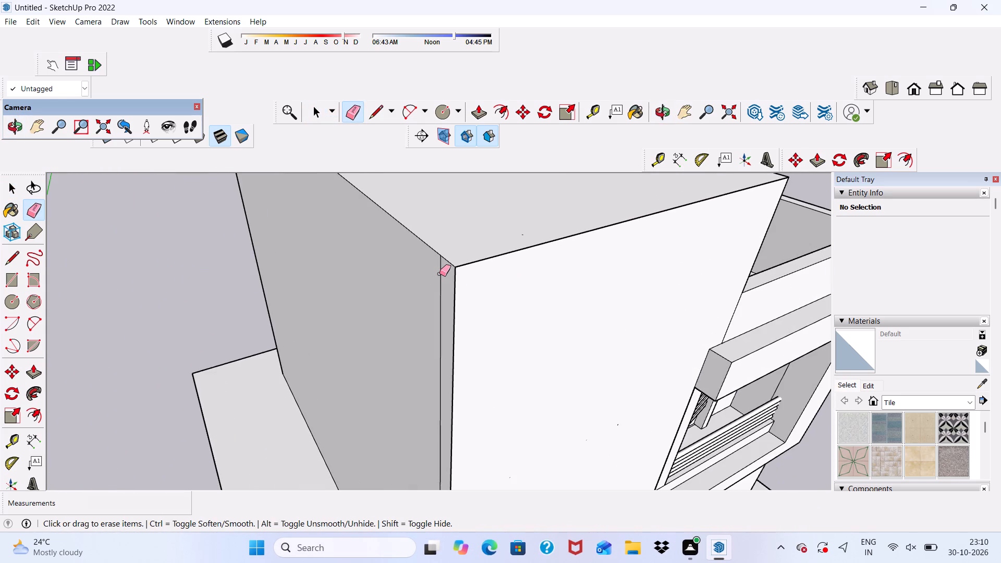
click(440, 274)
scroll(390, 244, down, 5)
scroll(407, 351, up, 5)
scroll(385, 202, down, 6)
scroll(444, 363, up, 5)
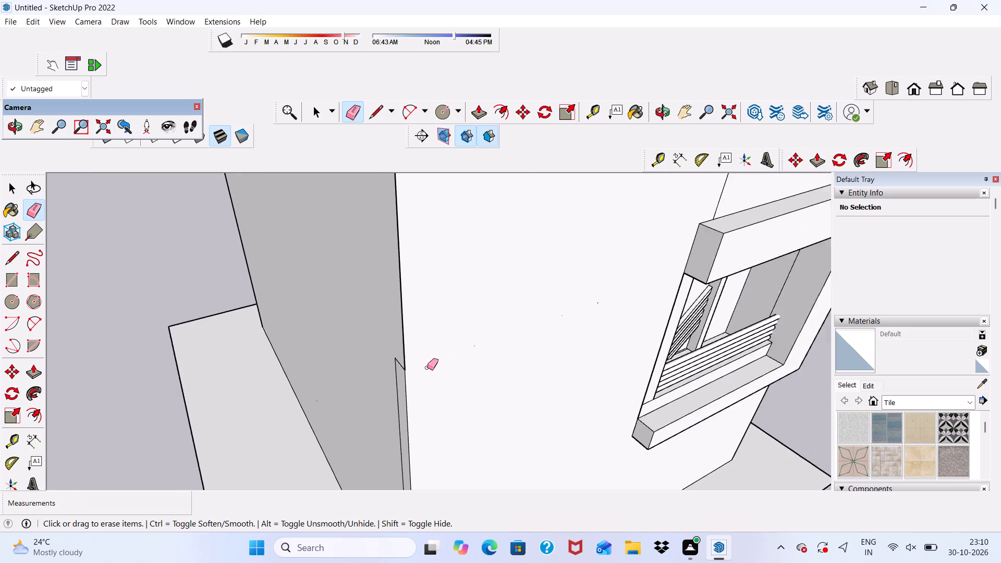
scroll(427, 368, up, 2)
scroll(423, 374, down, 1)
scroll(406, 375, up, 7)
drag(383, 352, 384, 381)
drag(392, 345, 392, 369)
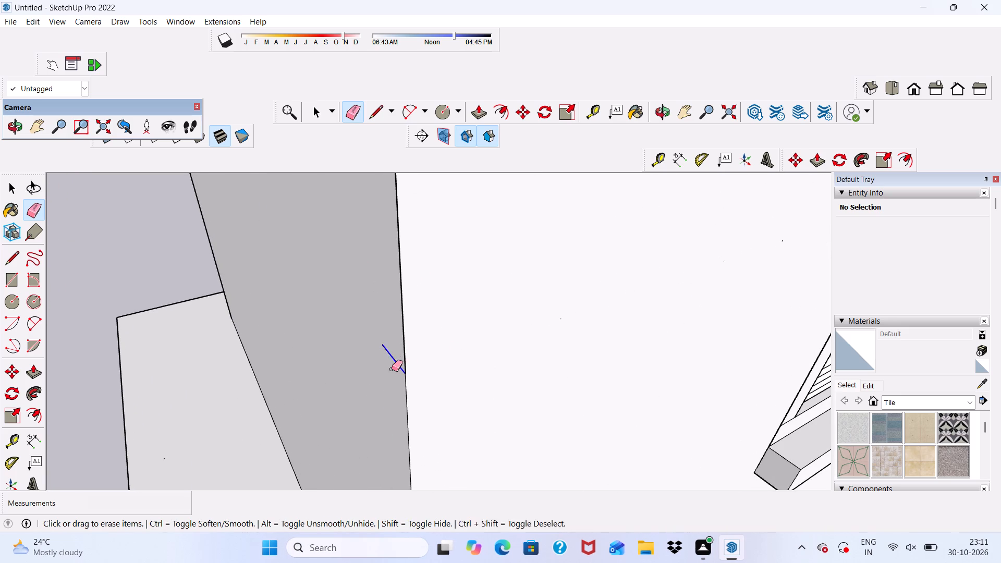
drag(392, 369, 391, 369)
Examine the tower's outer side wall and front for remaining seam lines.
scroll(386, 344, down, 20)
middle_drag(445, 411, 346, 406)
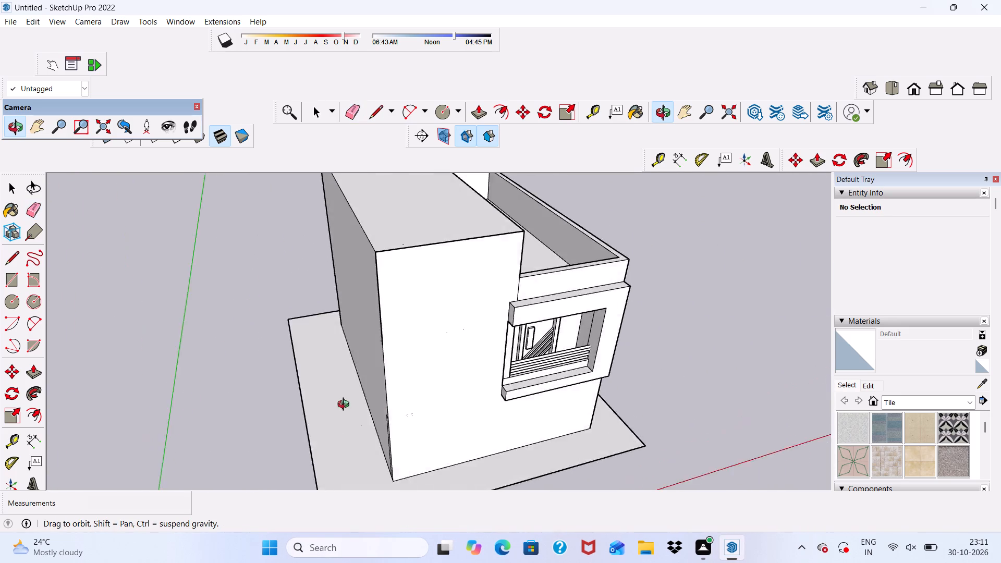
middle_drag(346, 406, 398, 402)
scroll(401, 368, up, 1)
scroll(412, 331, down, 4)
key(space)
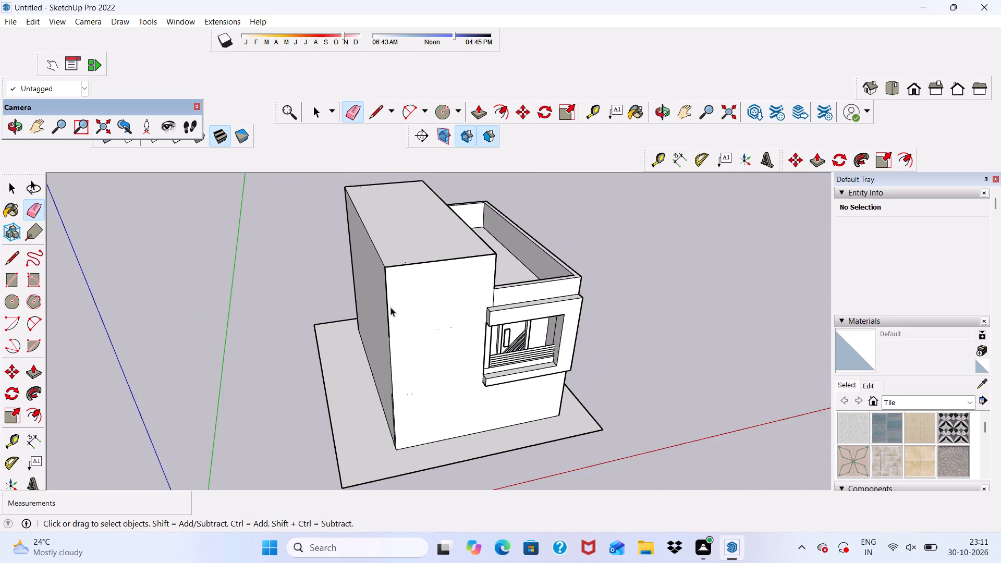
scroll(393, 303, up, 3)
scroll(389, 315, down, 10)
scroll(441, 351, down, 1)
Push/Pull the tower's roof face upward by 3'.
middle_drag(441, 350, 450, 356)
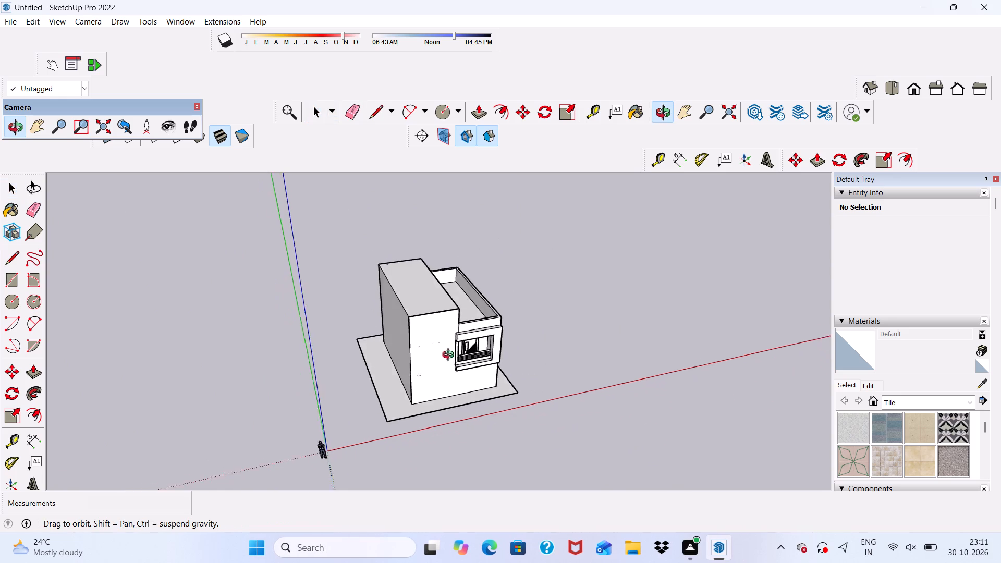
middle_drag(450, 356, 447, 422)
scroll(430, 309, up, 5)
click(432, 289)
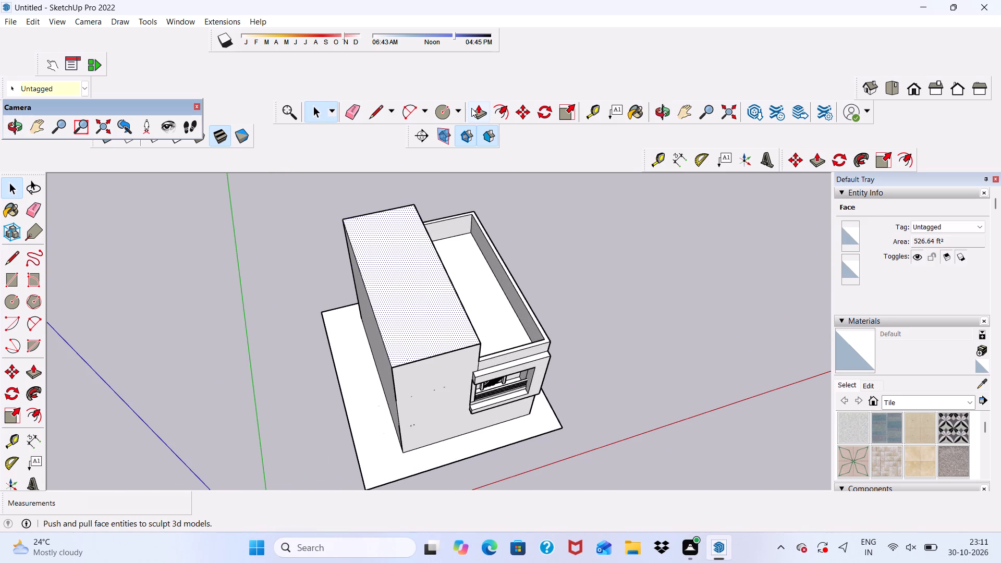
click(471, 108)
scroll(367, 381, up, 2)
click(406, 337)
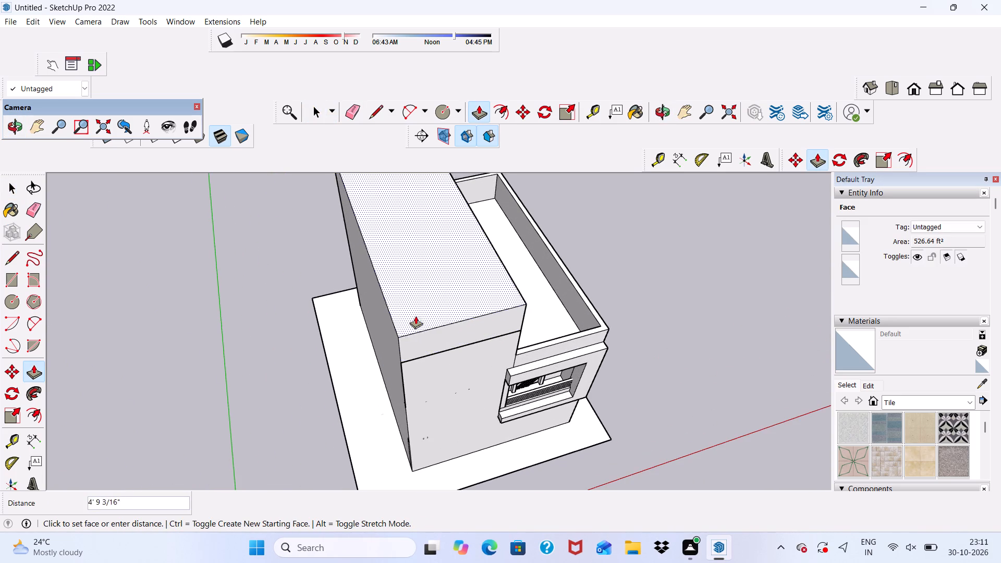
scroll(441, 325, down, 3)
middle_drag(442, 317, 423, 199)
scroll(417, 225, up, 5)
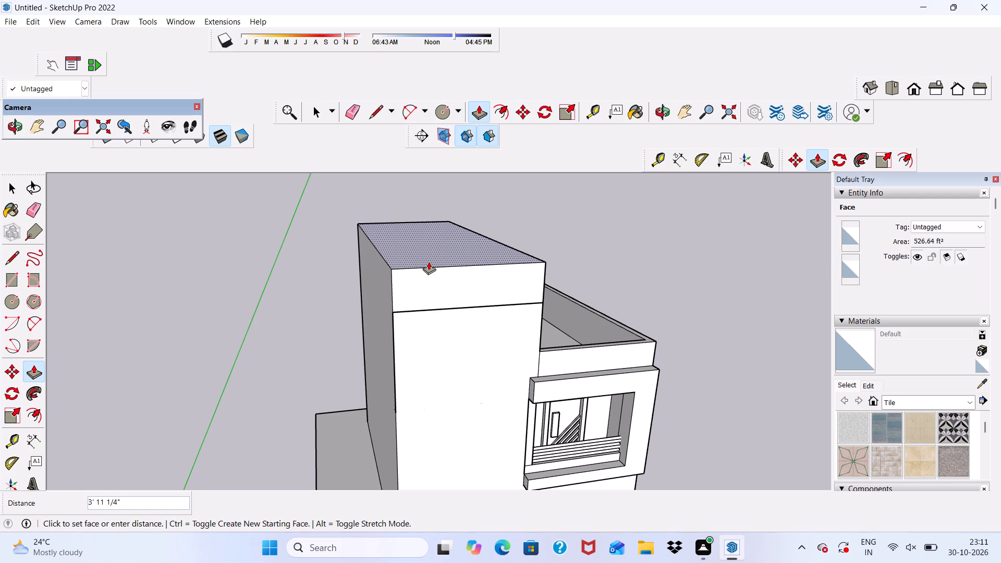
click(429, 262)
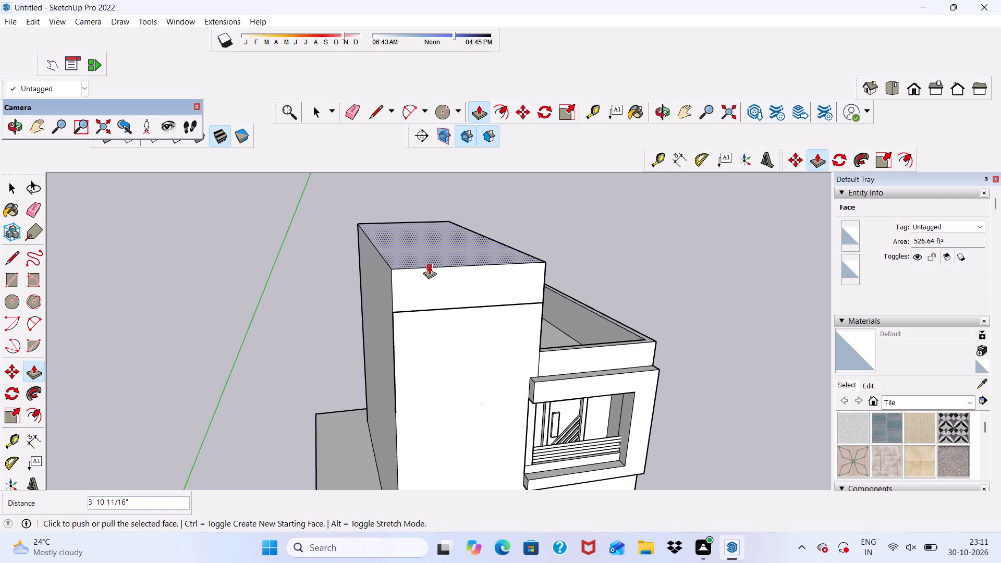
text(3')
key(Return)
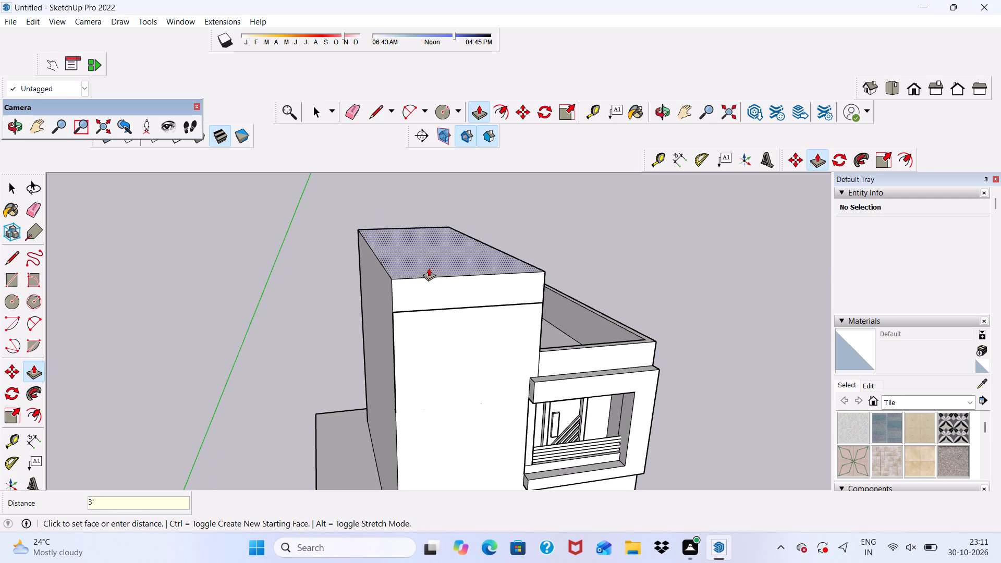
scroll(429, 268, down, 1)
key(space)
Erase the horizontal seam across the tower's front wall below the newly raised section.
scroll(445, 334, up, 4)
scroll(422, 286, up, 7)
middle_drag(363, 315, 475, 289)
scroll(475, 289, up, 6)
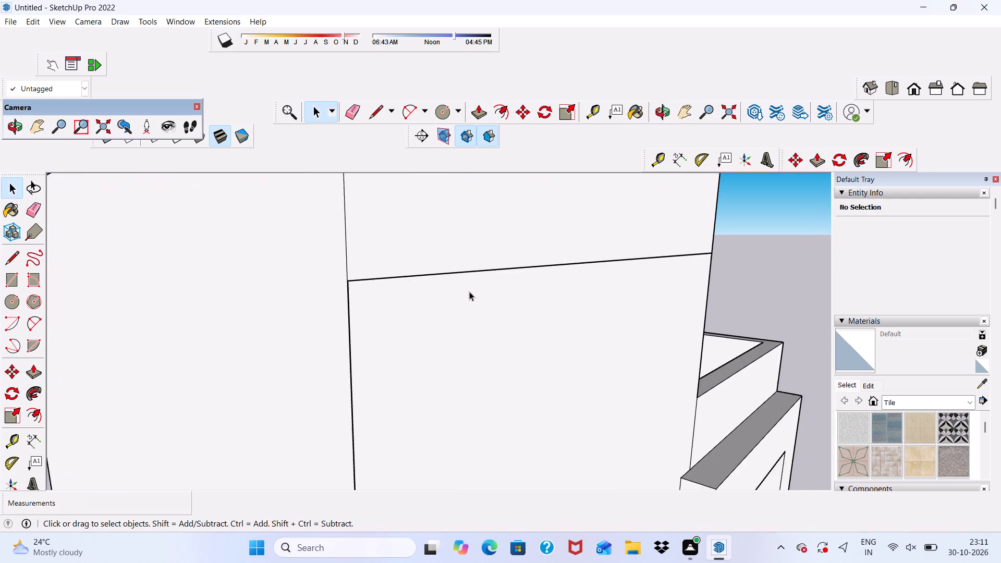
middle_drag(413, 297, 457, 338)
click(355, 110)
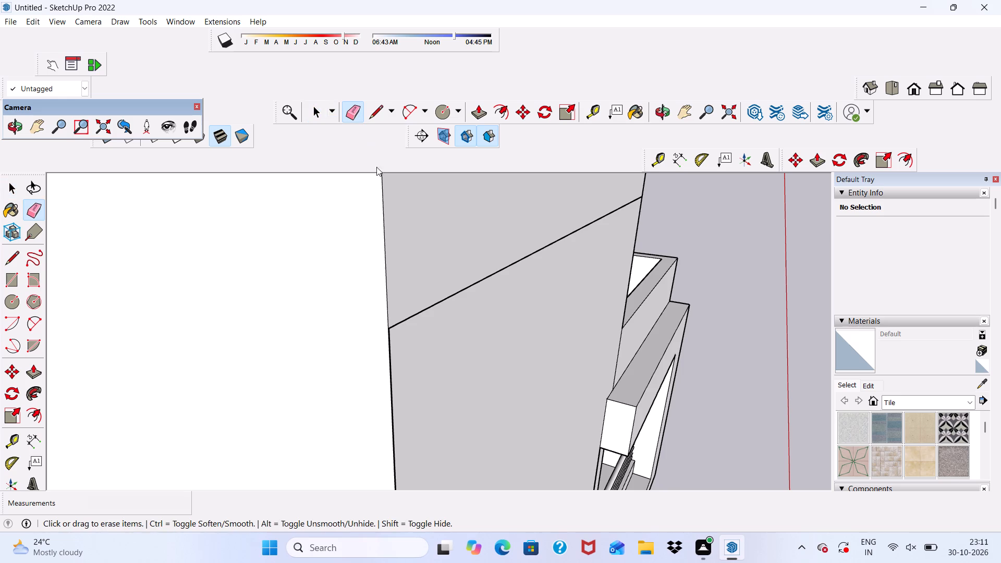
drag(435, 287, 442, 313)
Erase the doubled vertical line beside the tower's front outer corner and the short horizontal stub left there.
scroll(418, 335, down, 3)
middle_drag(382, 356, 368, 353)
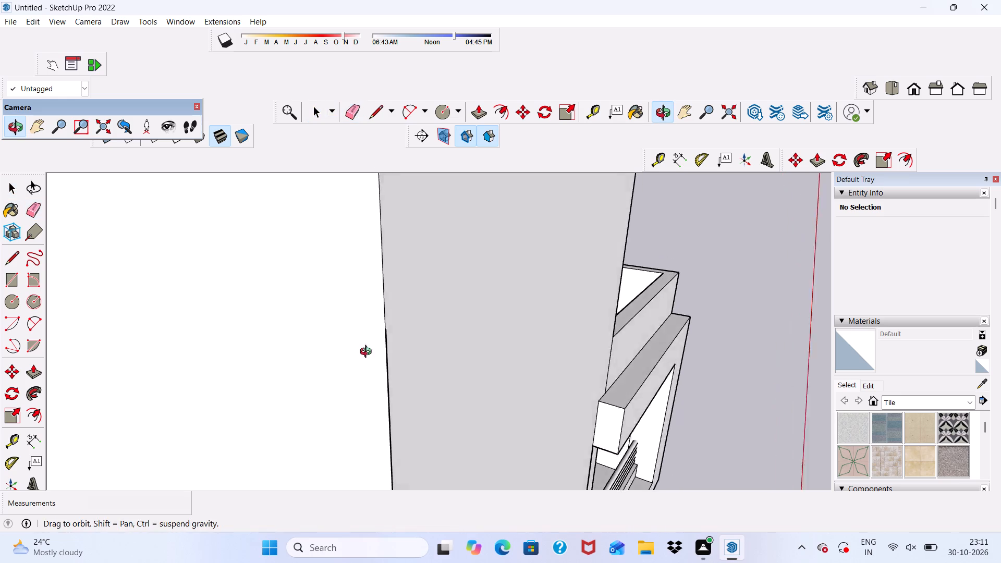
middle_drag(368, 353, 272, 331)
scroll(265, 317, up, 2)
scroll(348, 292, down, 17)
middle_drag(481, 312, 561, 295)
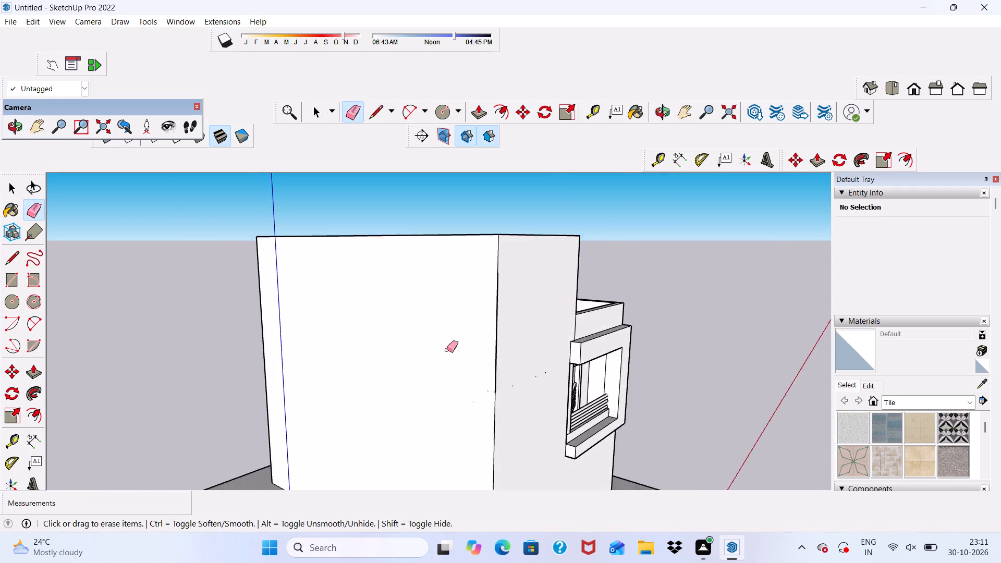
scroll(446, 350, up, 5)
scroll(528, 225, up, 20)
scroll(528, 225, up, 8)
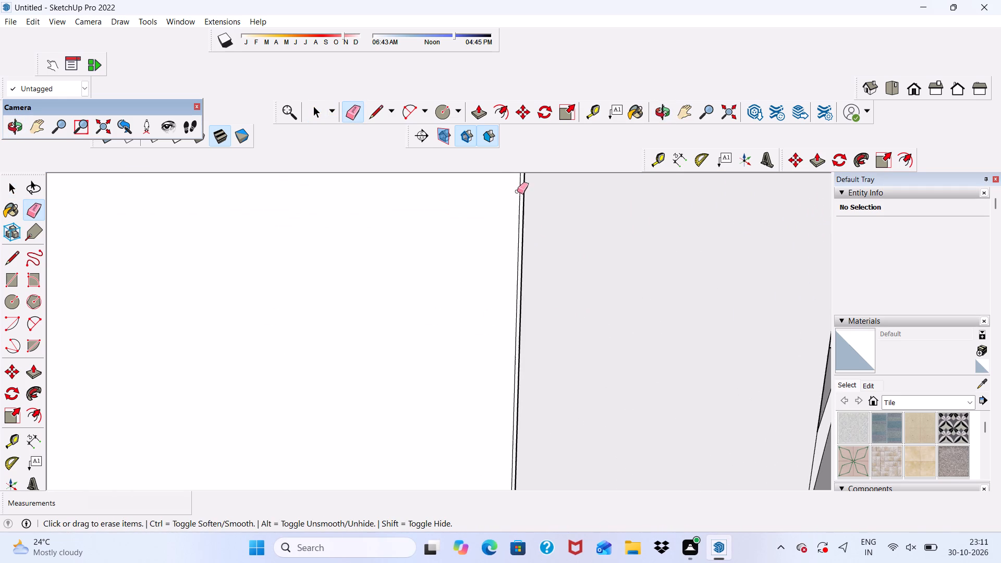
scroll(517, 191, up, 5)
click(522, 201)
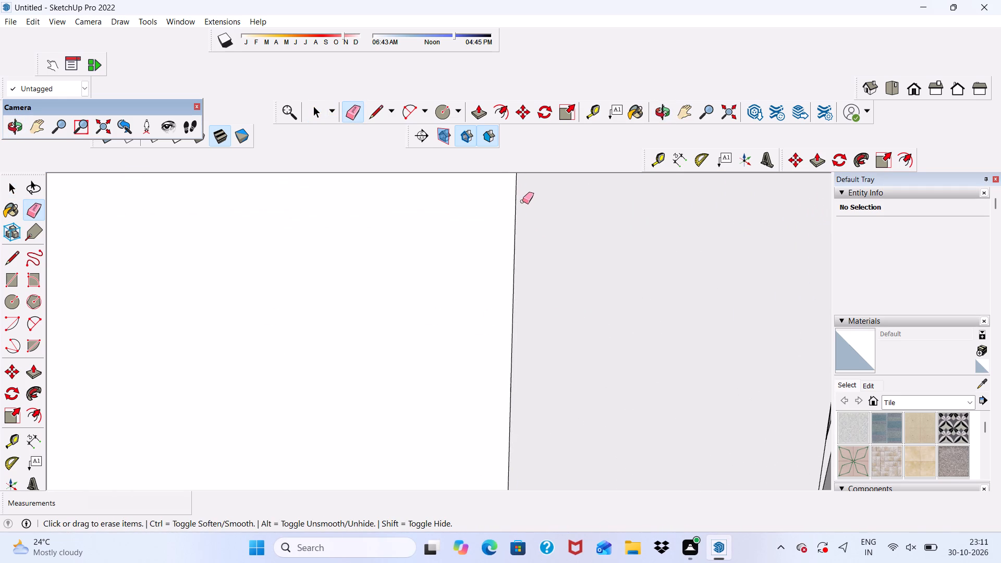
scroll(522, 206, down, 18)
scroll(497, 227, up, 17)
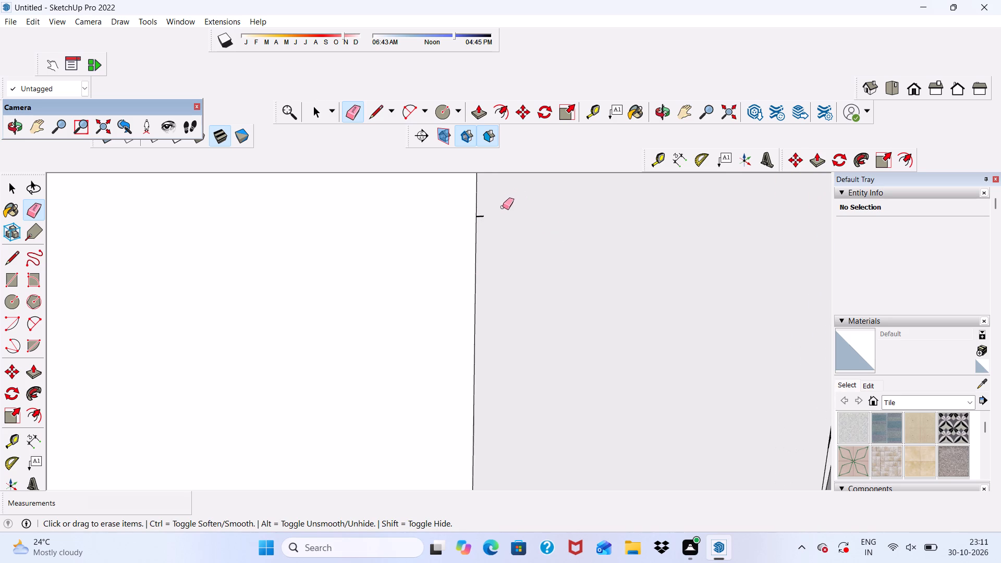
scroll(503, 207, up, 8)
click(479, 207)
scroll(480, 205, down, 10)
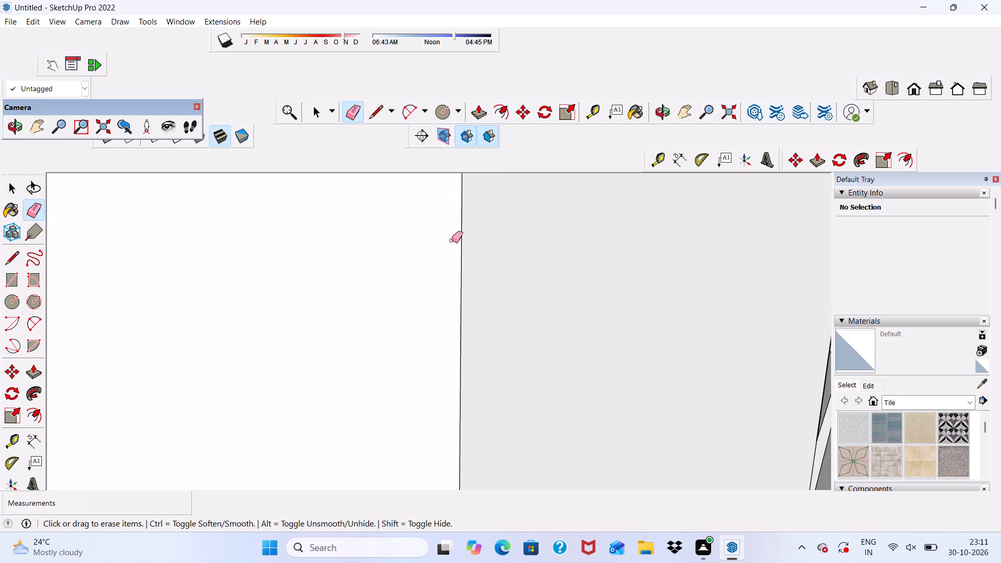
scroll(451, 240, down, 20)
scroll(451, 240, down, 13)
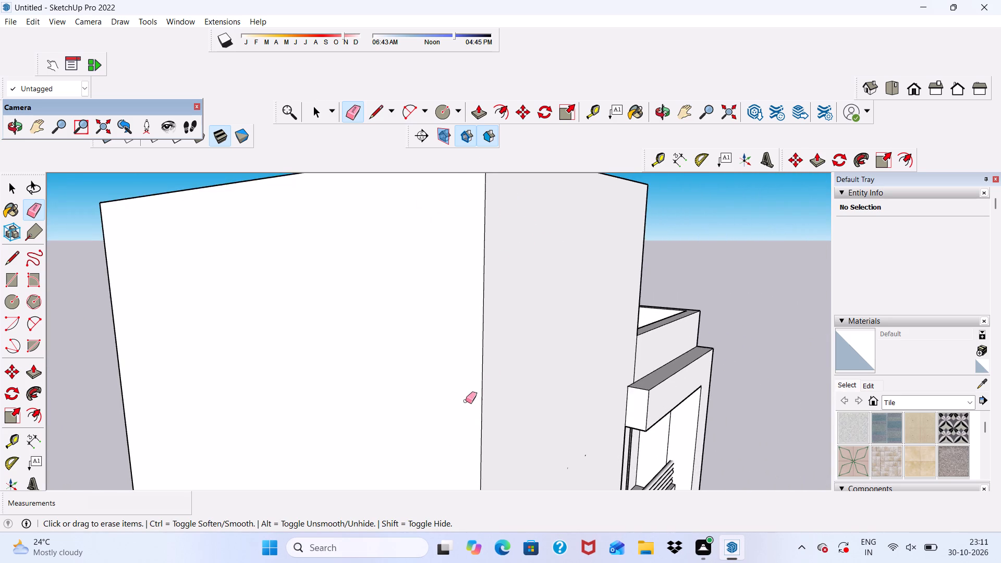
scroll(482, 401, up, 8)
scroll(450, 332, down, 7)
key(space)
Erase the outline of the narrow vertical strip at the base of the tower's outer side wall near the front corner.
scroll(534, 336, down, 12)
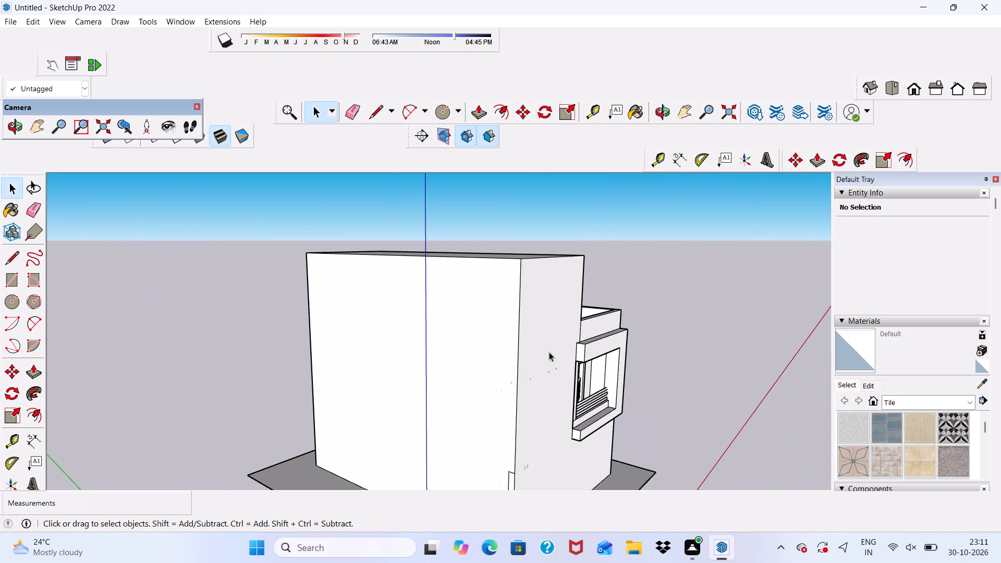
middle_drag(550, 352, 387, 304)
scroll(411, 295, up, 1)
scroll(462, 275, down, 4)
scroll(483, 226, down, 4)
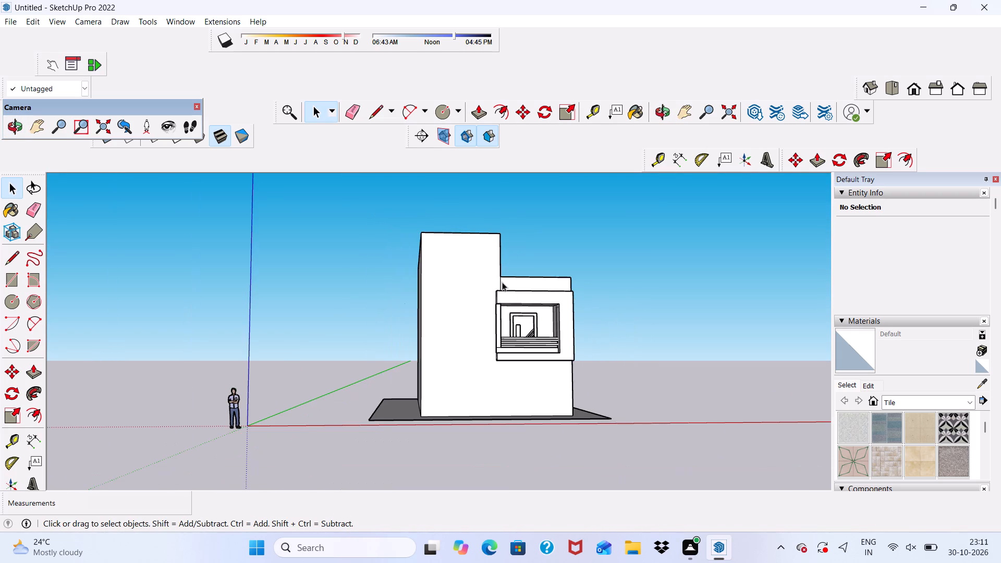
middle_drag(502, 291, 577, 296)
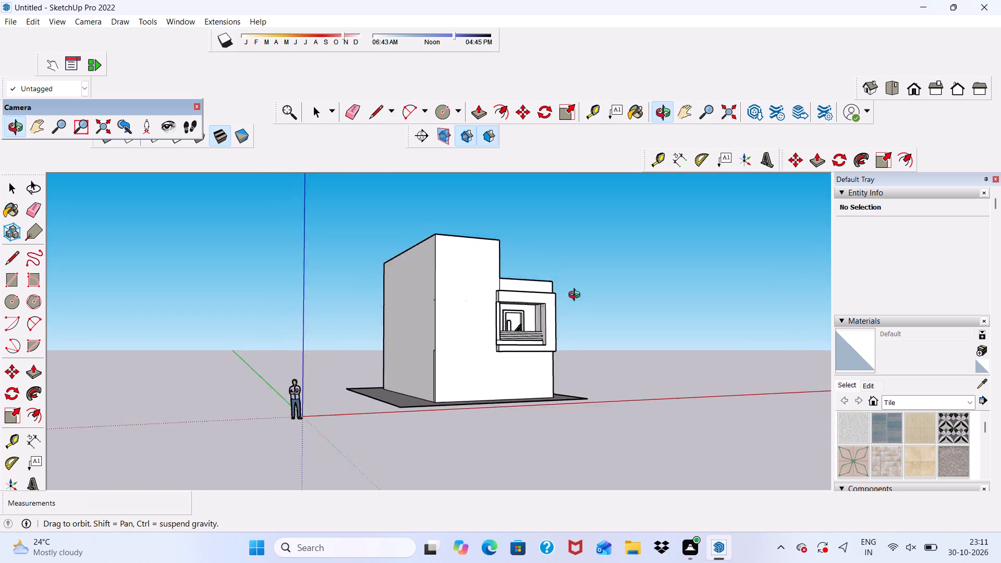
middle_drag(577, 296, 646, 309)
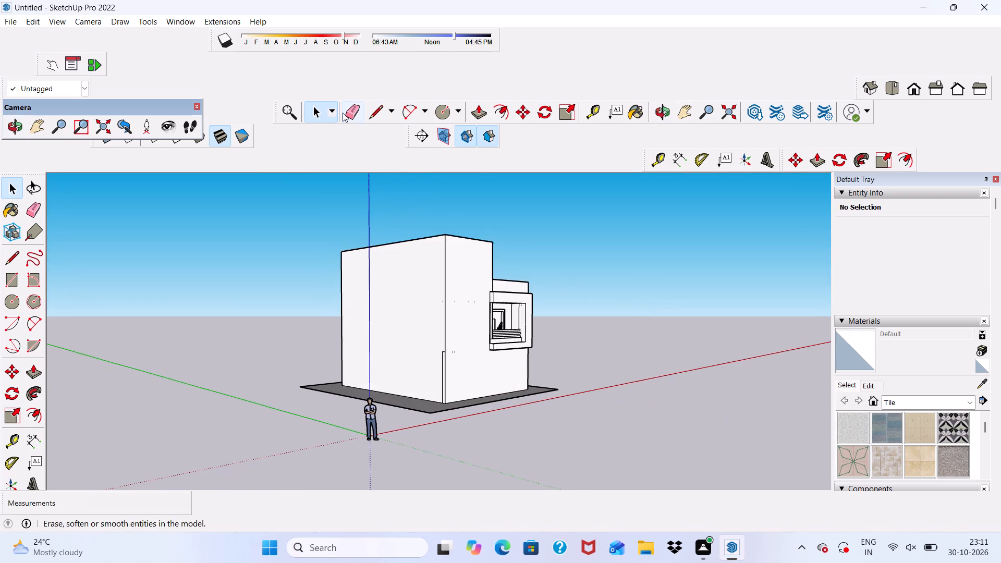
click(357, 112)
scroll(436, 360, up, 17)
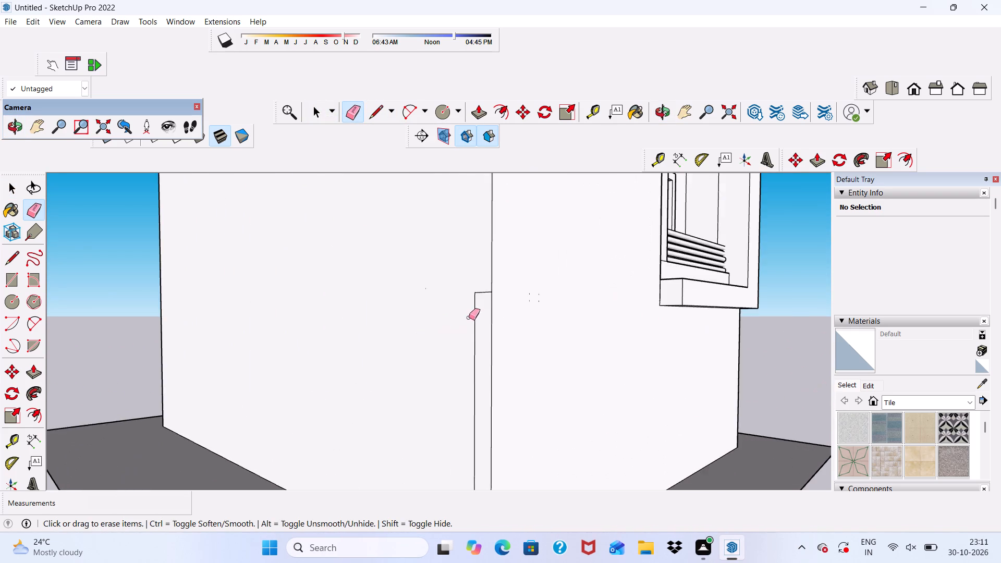
scroll(469, 317, up, 3)
drag(487, 280, 467, 331)
drag(478, 303, 469, 339)
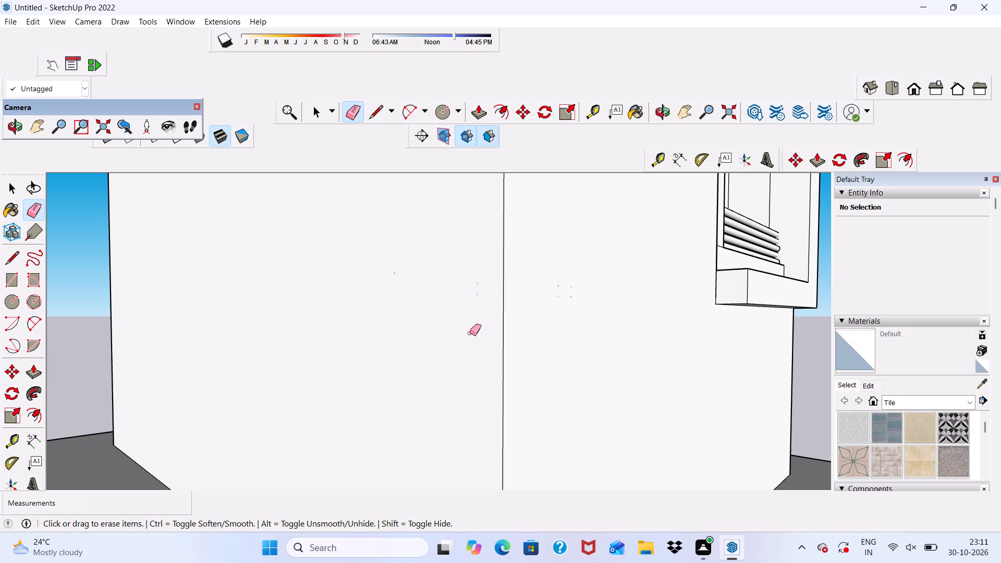
scroll(468, 270, down, 11)
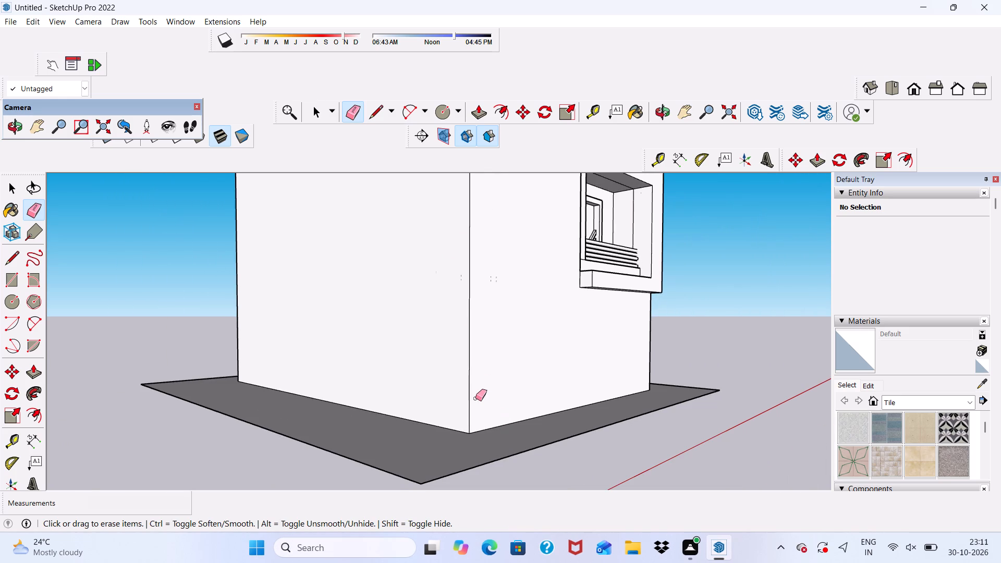
scroll(475, 398, down, 4)
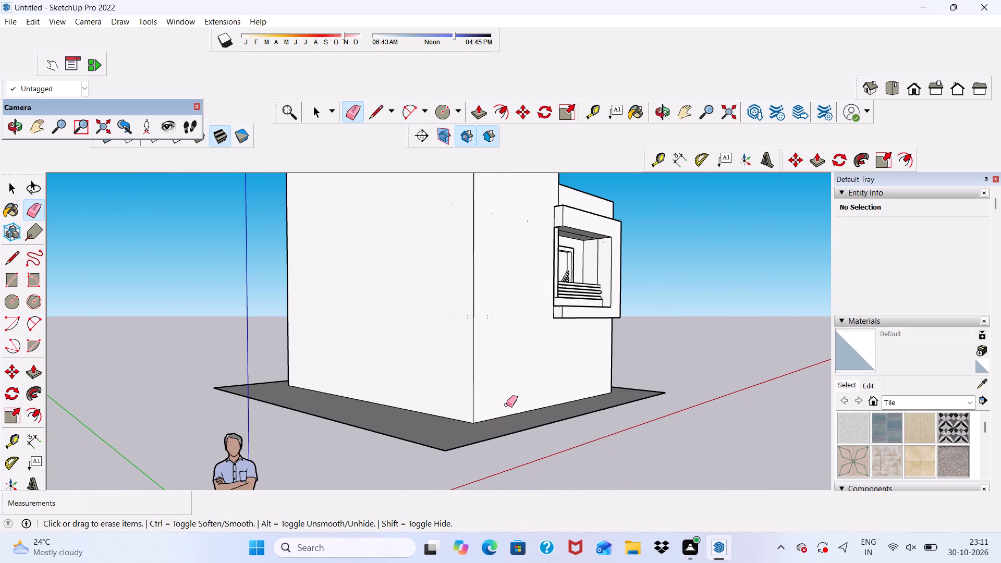
key(space)
scroll(477, 406, down, 4)
Draw a rectangle about 24' 8" by 13' 7" on the tower's front, from its upper outer corner to just below the balcony's lower corner.
middle_drag(504, 409, 398, 413)
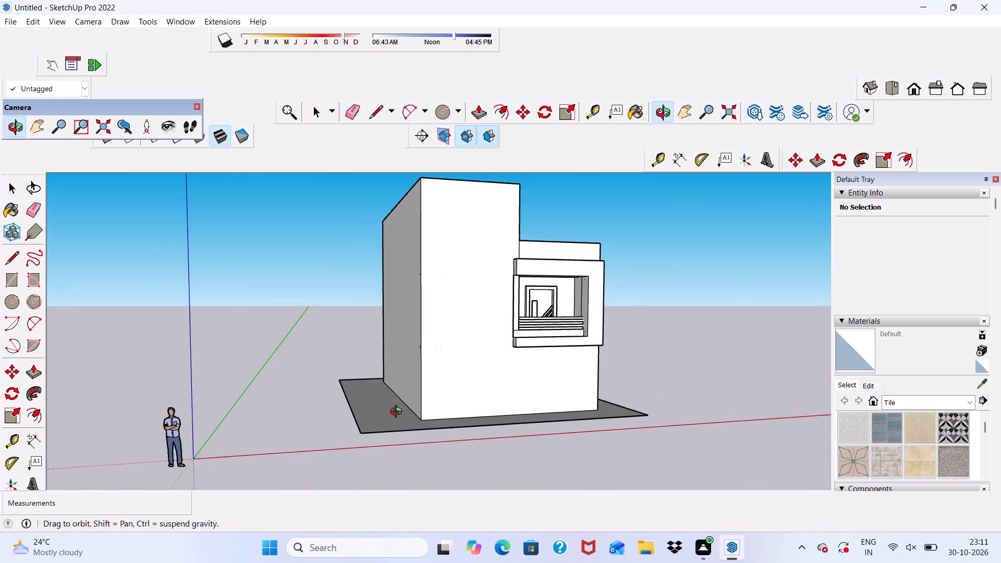
middle_drag(398, 413, 351, 425)
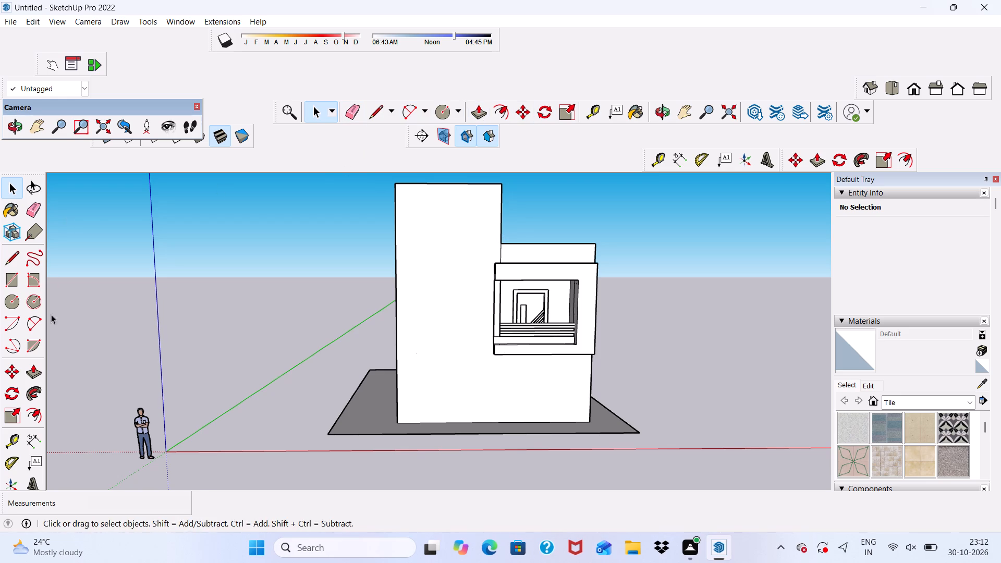
click(5, 282)
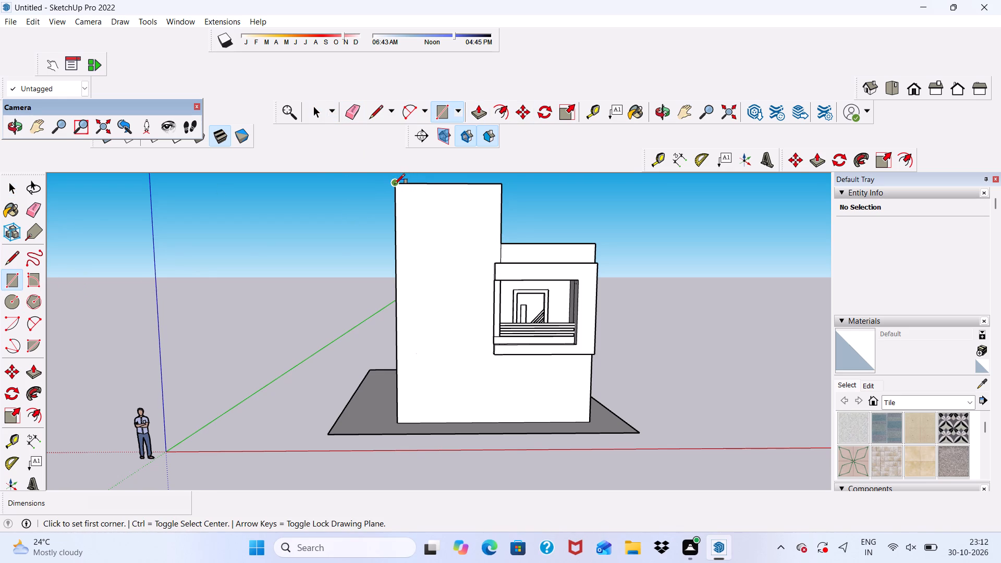
click(395, 184)
scroll(486, 325, up, 2)
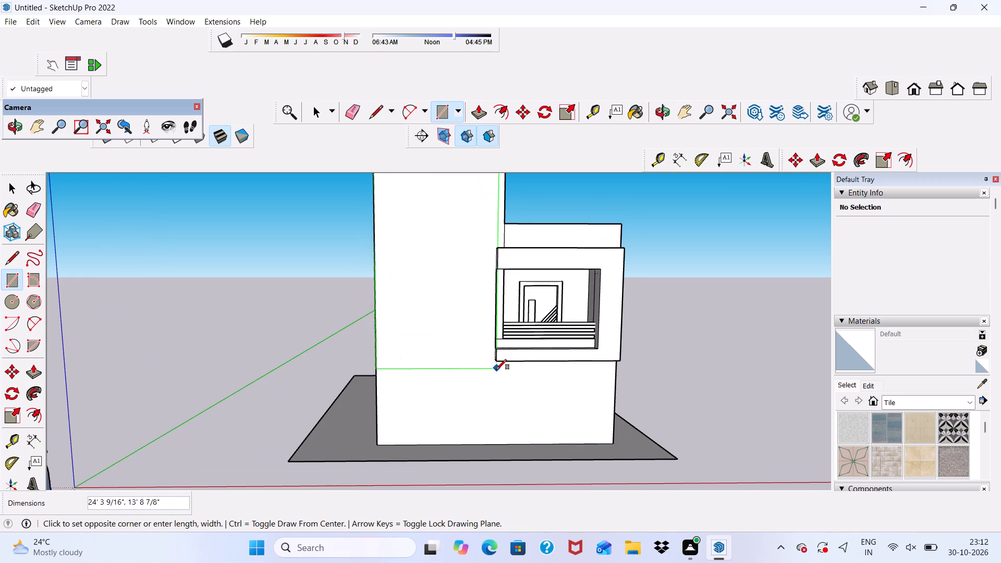
scroll(496, 370, up, 13)
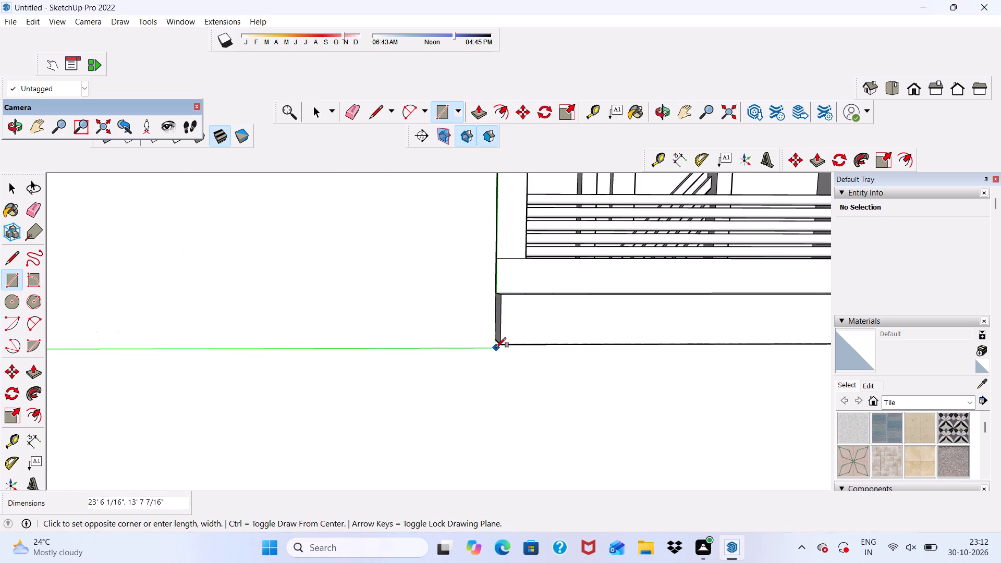
scroll(488, 365, down, 6)
scroll(473, 310, down, 1)
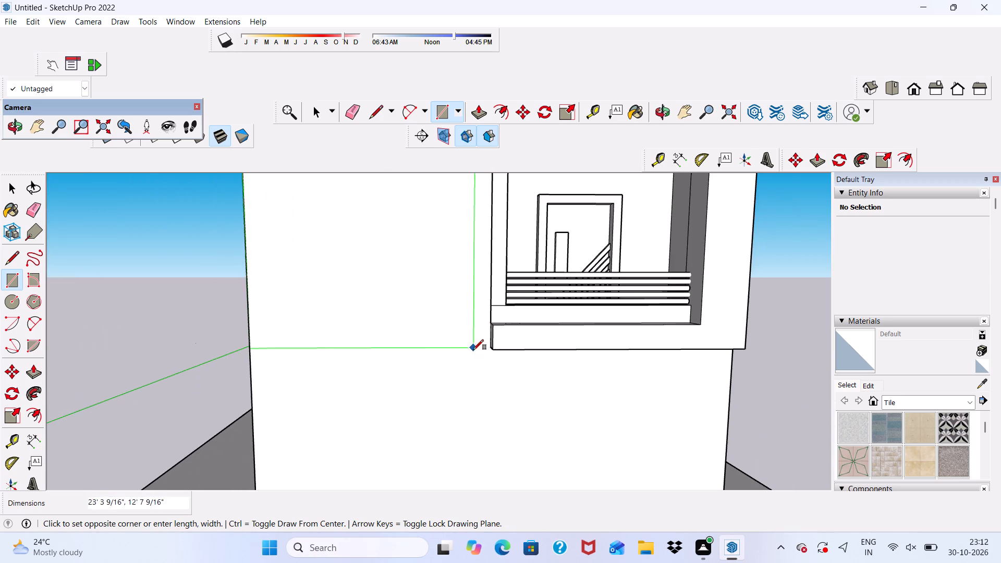
scroll(490, 373, up, 4)
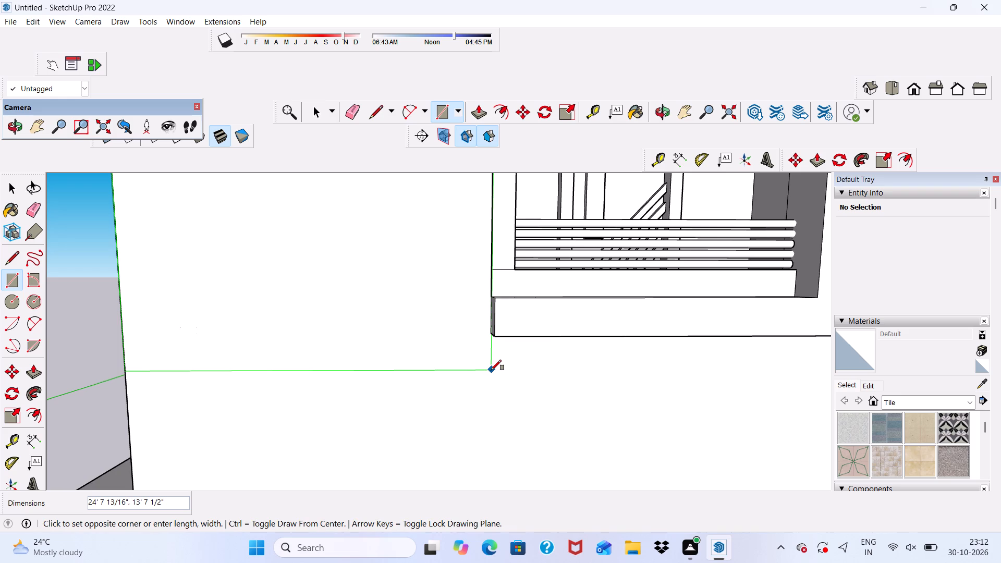
click(491, 370)
Push/Pull the new rectangular face on the tower's front outward by 1'.
scroll(473, 365, down, 5)
scroll(412, 372, down, 1)
middle_drag(414, 374, 548, 401)
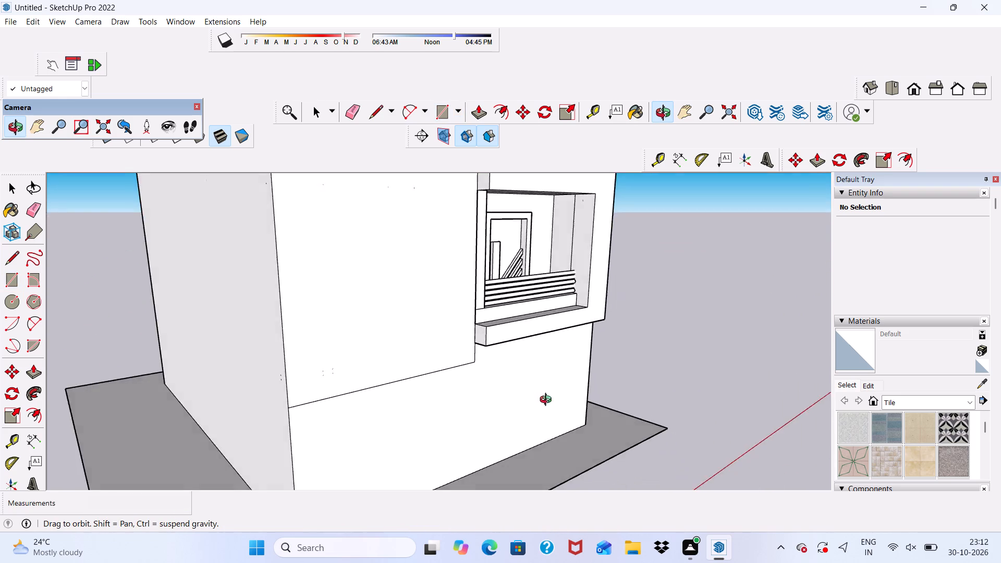
middle_drag(548, 401, 580, 407)
scroll(547, 366, up, 2)
key(space)
scroll(461, 238, up, 1)
middle_drag(468, 263, 225, 286)
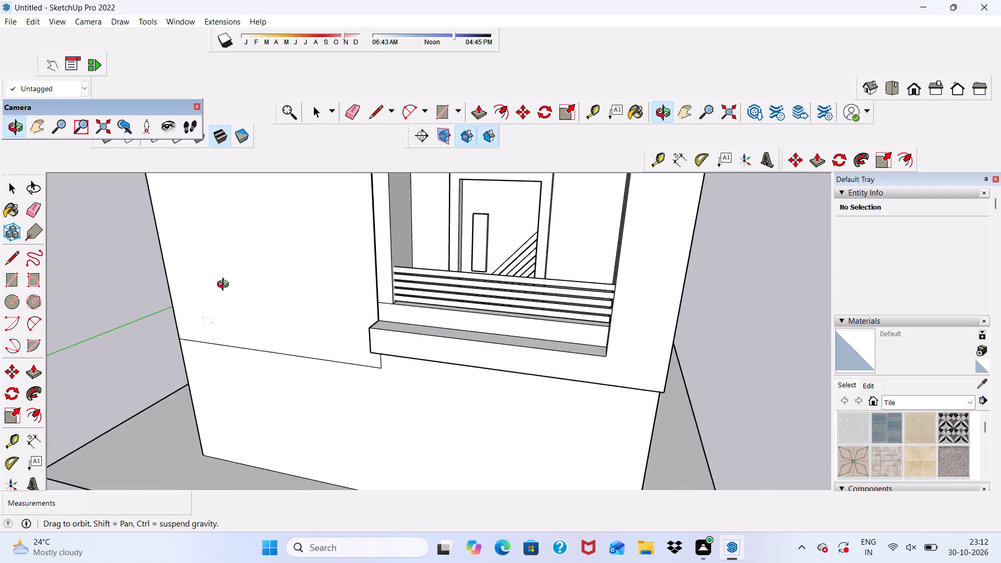
middle_drag(225, 286, 312, 304)
click(322, 297)
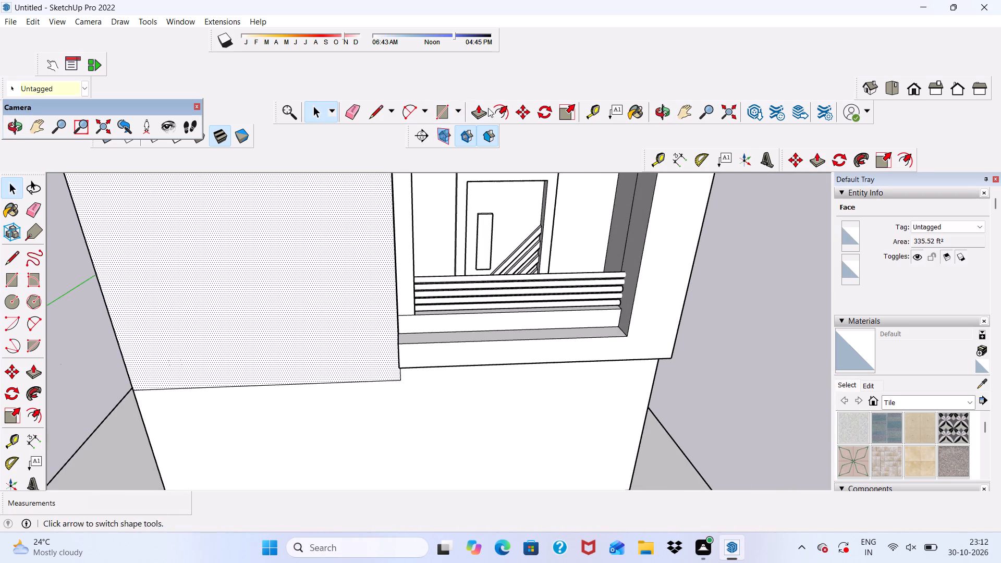
click(478, 106)
click(283, 272)
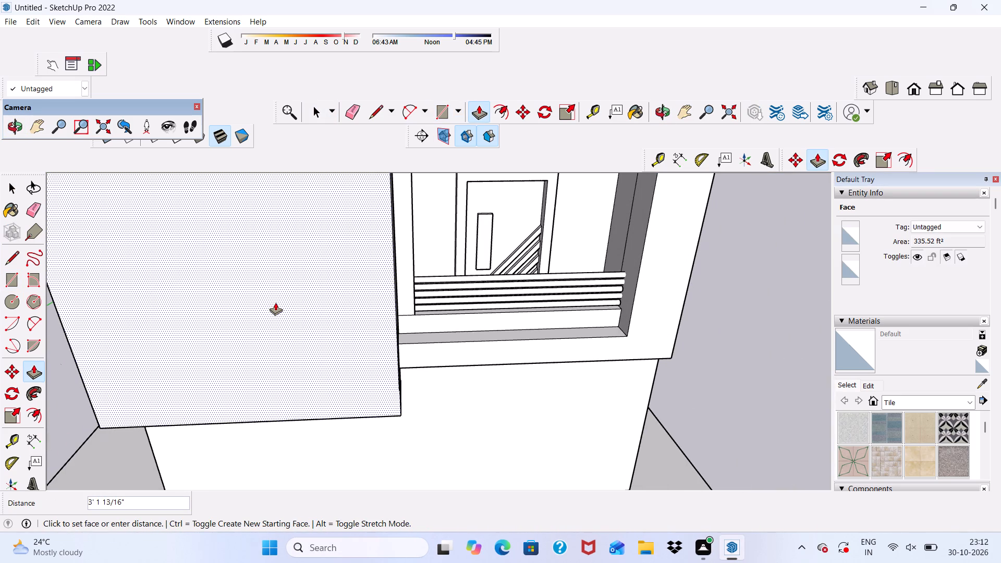
text(1')
key(Return)
scroll(369, 327, down, 6)
middle_drag(379, 362, 349, 260)
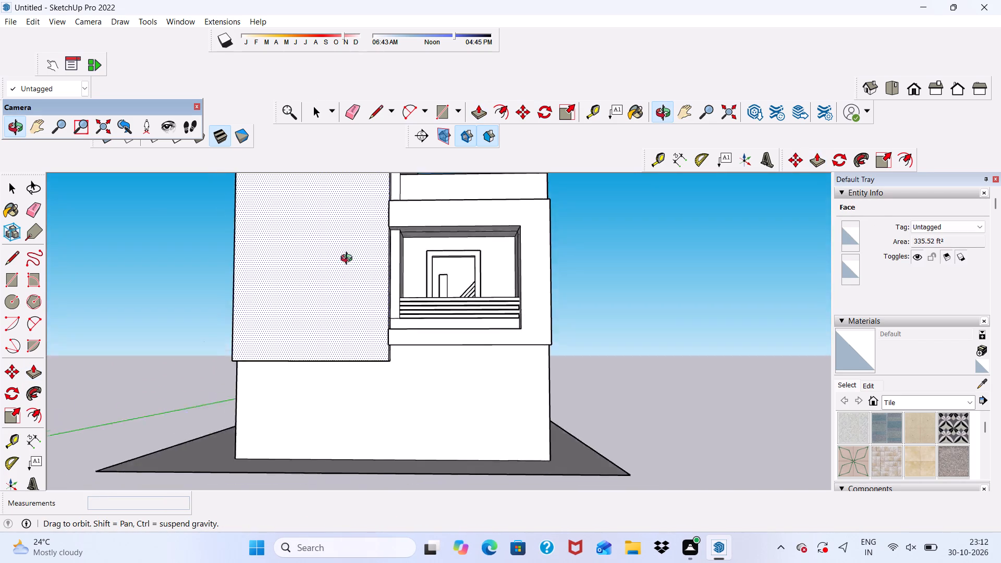
Erase the short horizontal seam on the front panel's narrow side face, just above the balcony frame's lower band.
middle_drag(349, 260, 289, 306)
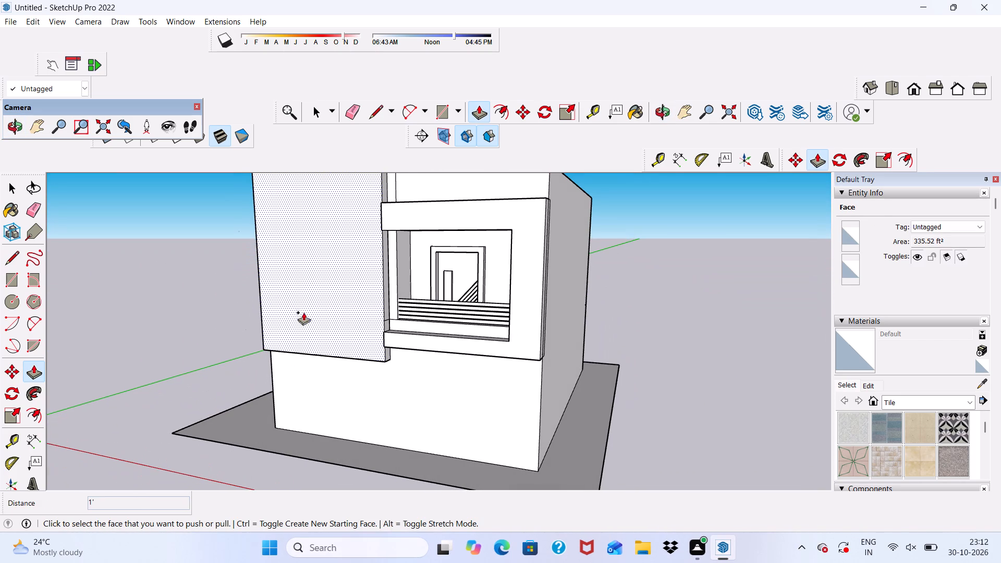
middle_drag(348, 325, 262, 334)
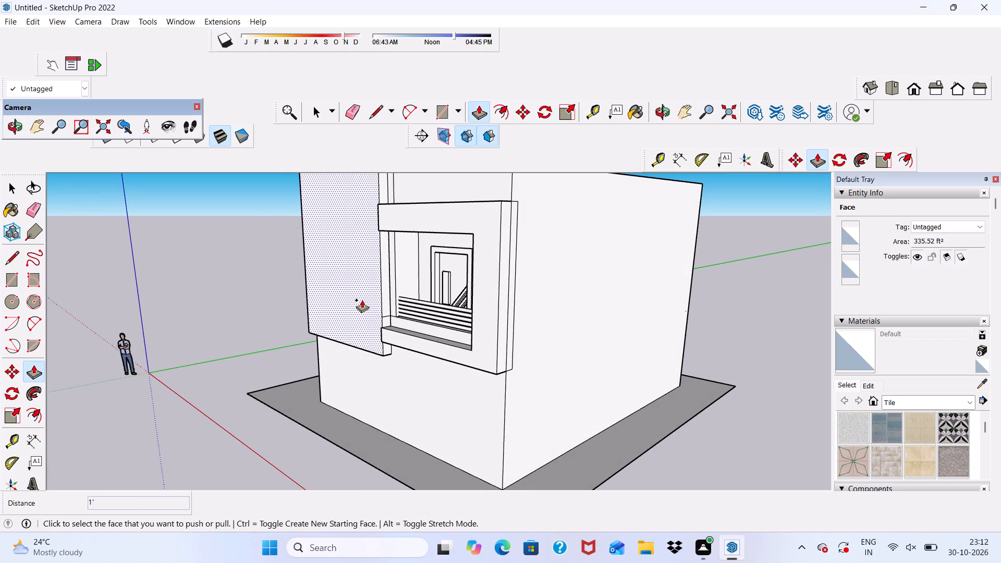
key(space)
scroll(389, 308, up, 6)
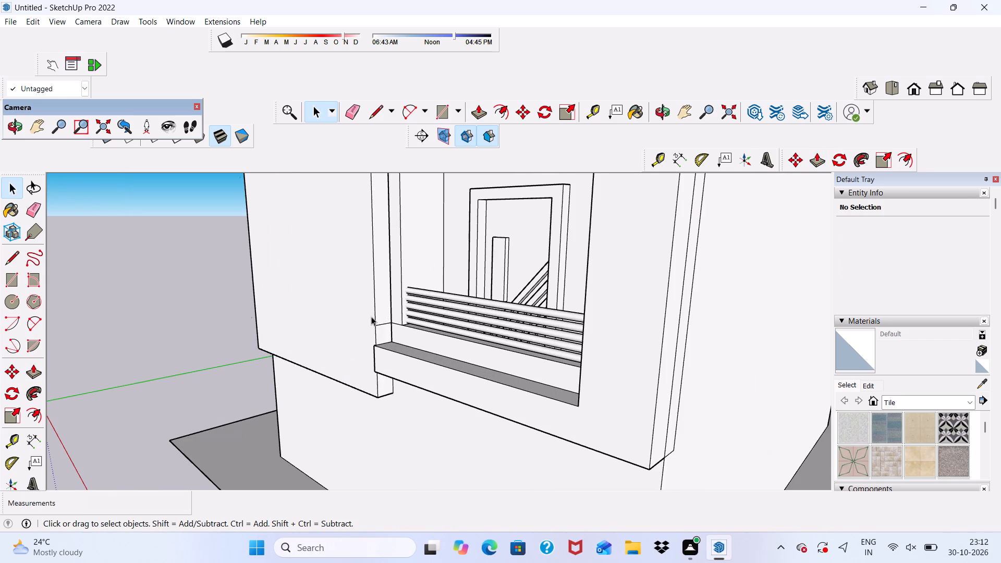
scroll(374, 331, down, 4)
scroll(383, 334, up, 5)
click(353, 106)
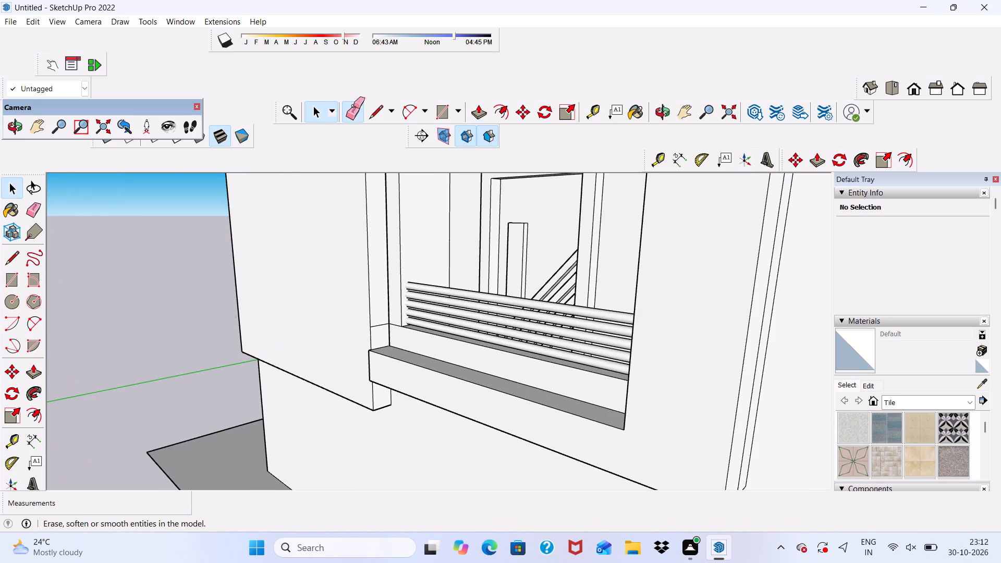
scroll(390, 299, up, 3)
drag(369, 331, 370, 351)
scroll(380, 359, down, 4)
middle_drag(385, 378, 441, 346)
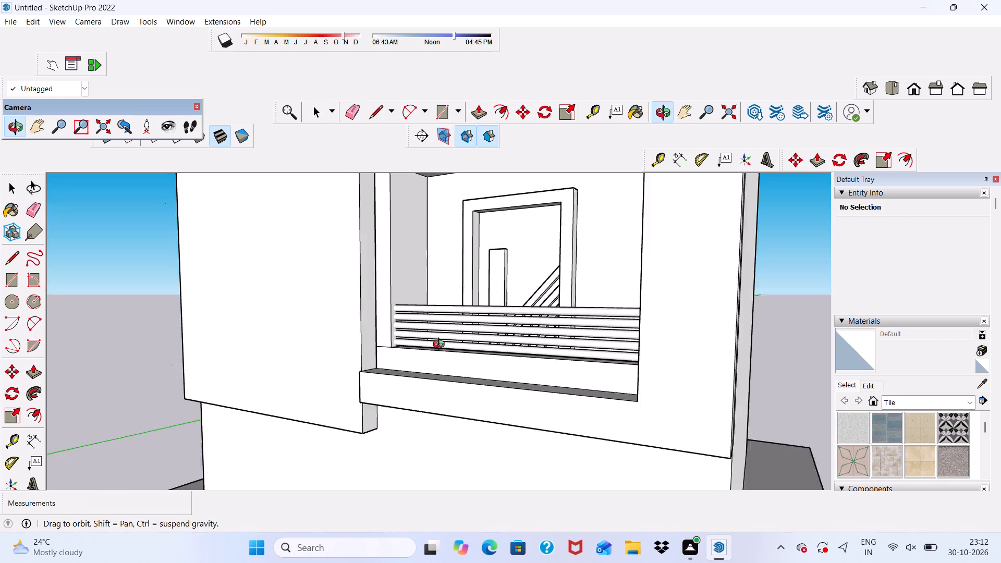
middle_drag(441, 346, 468, 359)
scroll(450, 372, down, 4)
Push/Pull the front panel's narrow side face above the balcony frame by 9 15/16" toward the terrace side.
key(space)
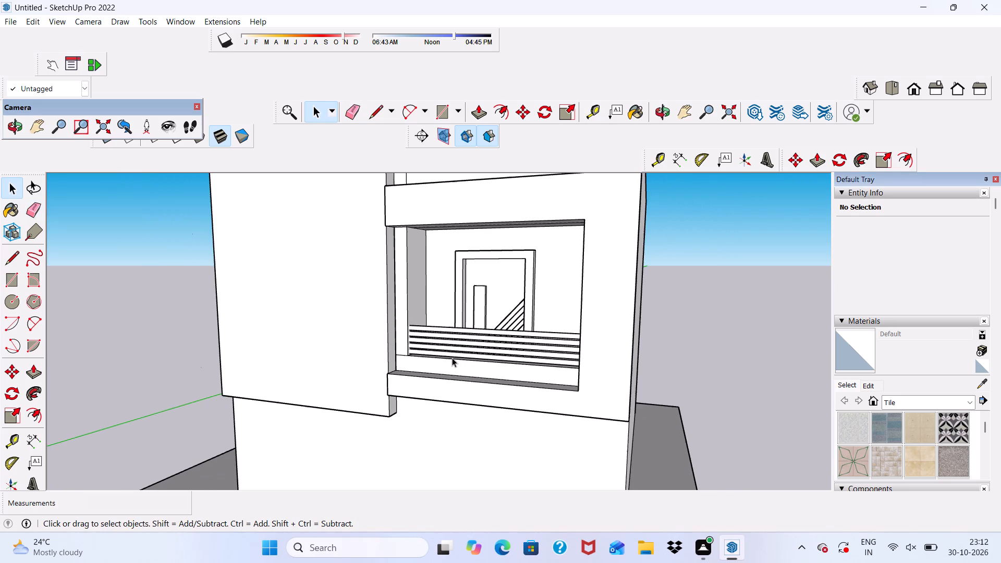
scroll(415, 331, down, 3)
middle_drag(414, 329, 510, 368)
scroll(447, 326, down, 5)
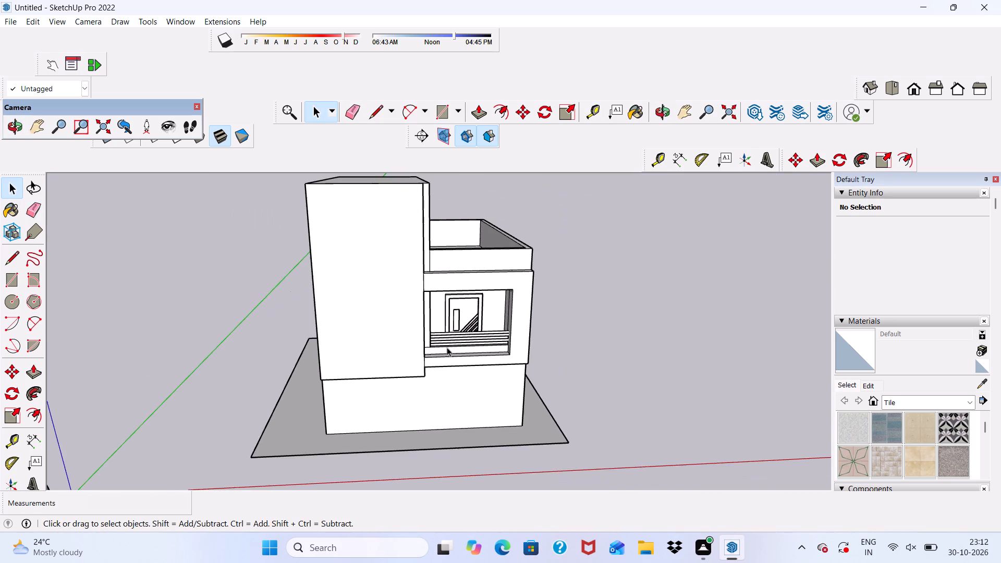
middle_drag(446, 348, 270, 337)
scroll(365, 219, up, 10)
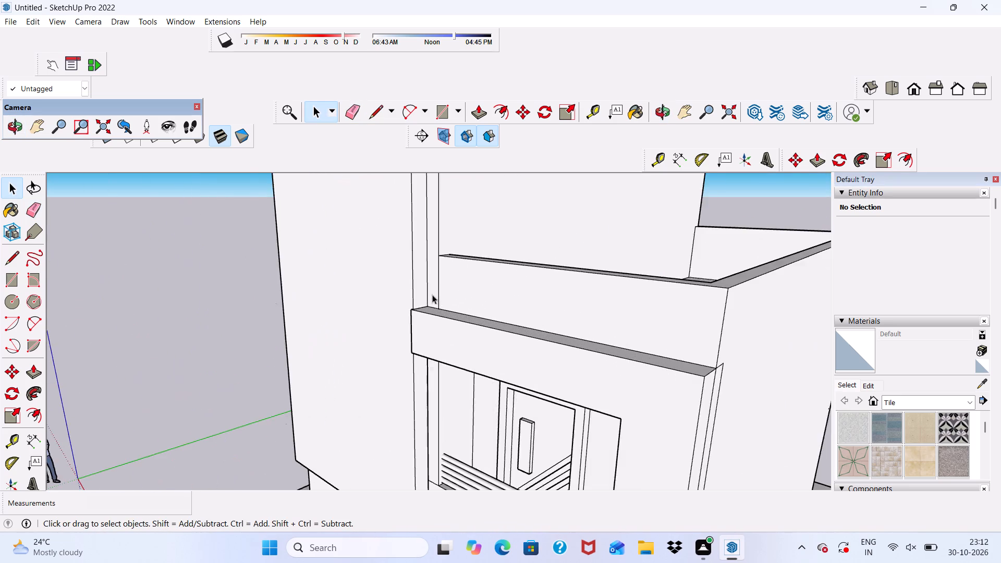
scroll(432, 295, up, 3)
click(416, 276)
click(474, 112)
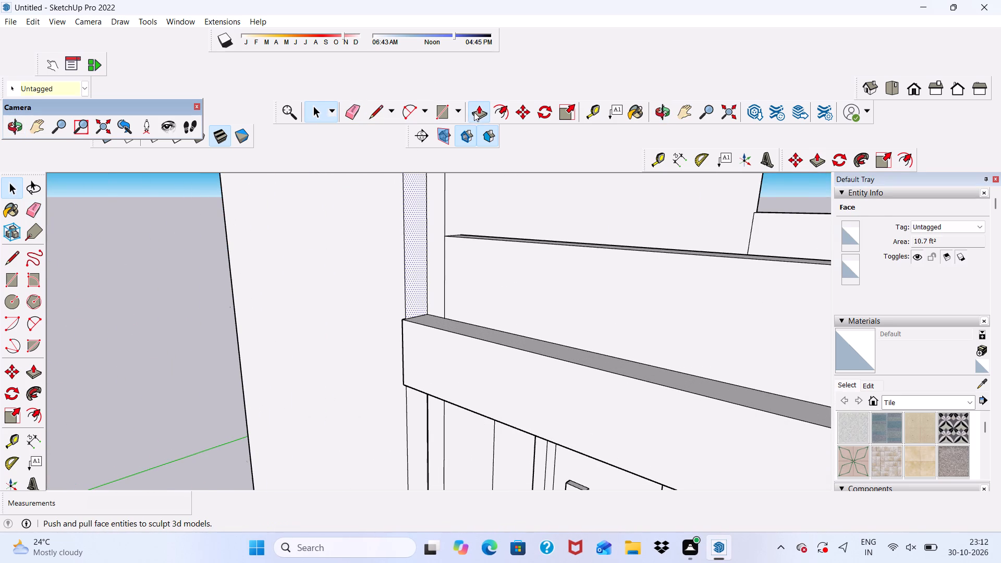
click(414, 259)
click(456, 234)
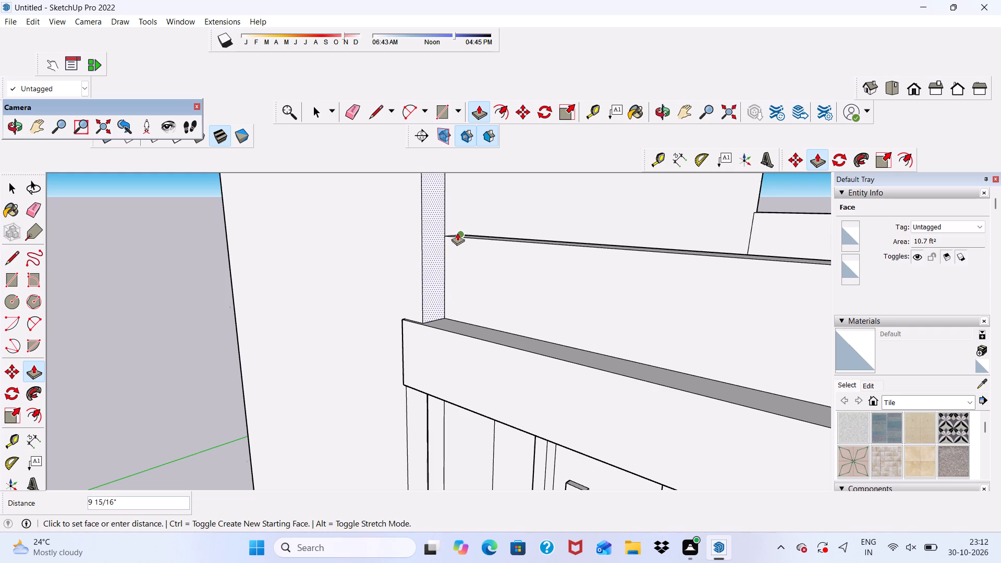
Push/Pull the front panel's narrow side face beside the balcony opening until flush with the strip above the frame.
scroll(383, 232, down, 6)
scroll(414, 379, up, 7)
key(space)
click(396, 363)
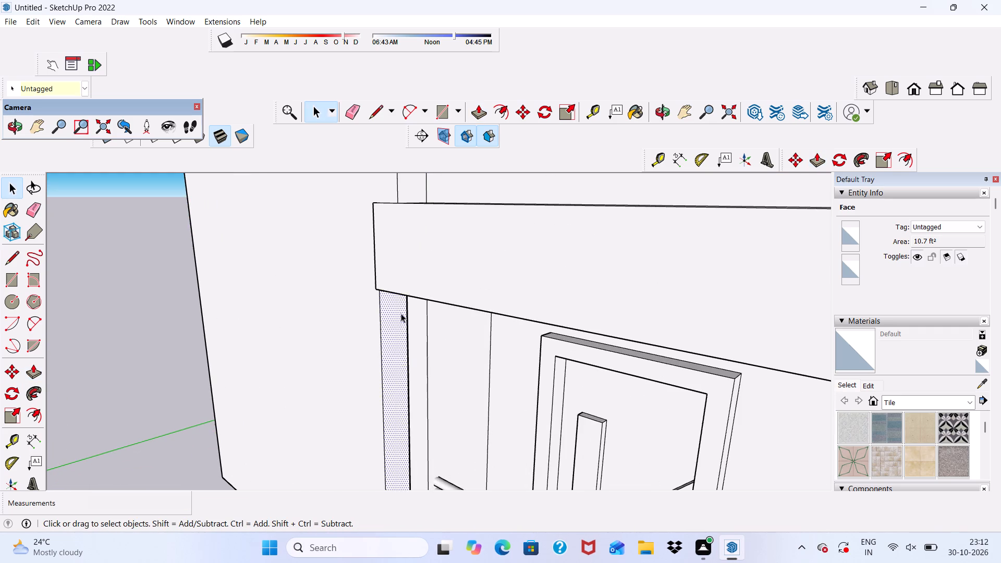
click(480, 110)
click(399, 314)
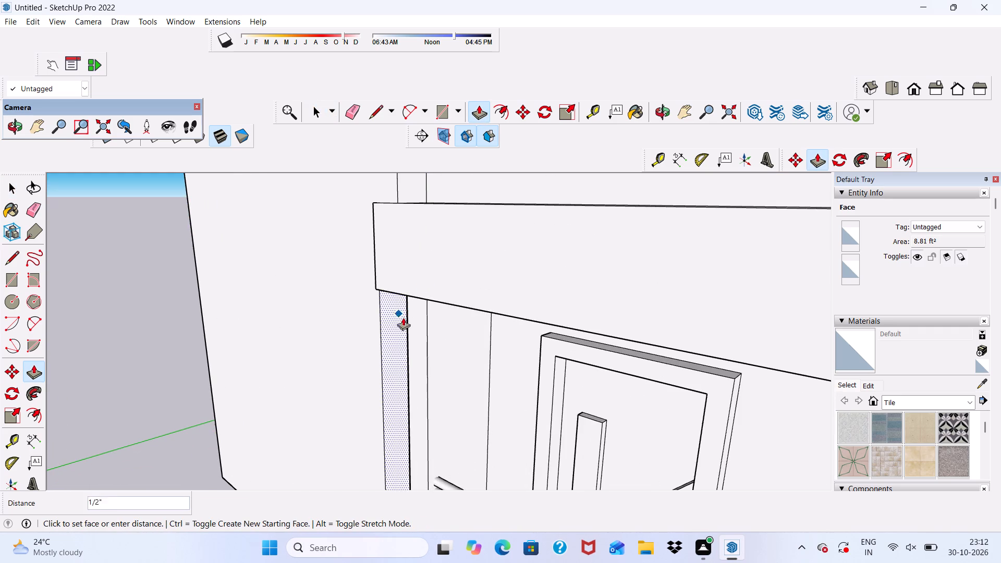
scroll(423, 187, up, 4)
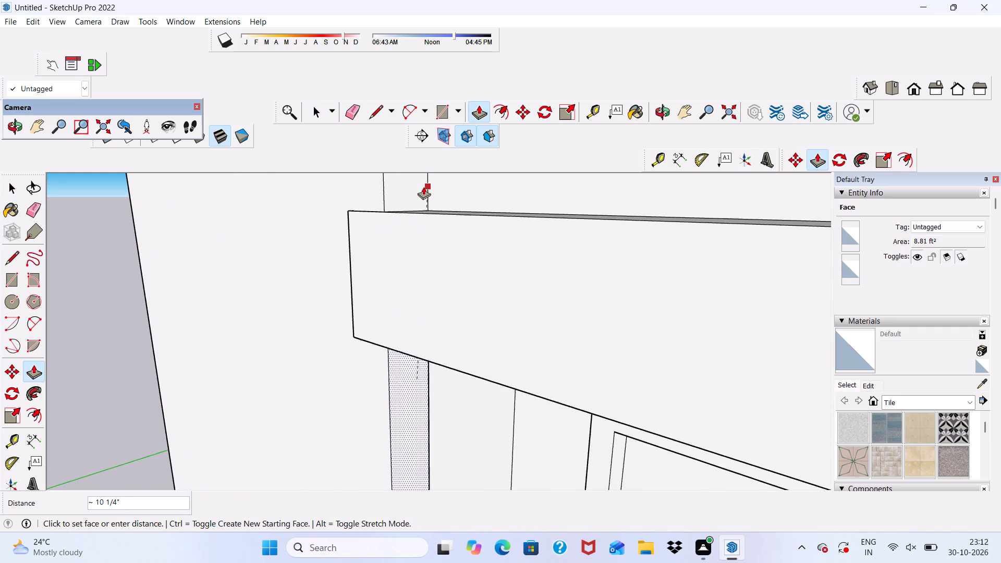
click(423, 187)
Push/Pull the front panel's narrow side face below the balcony frame by 9 15/16", flush with the strip above.
scroll(419, 198, down, 11)
middle_drag(436, 265, 456, 176)
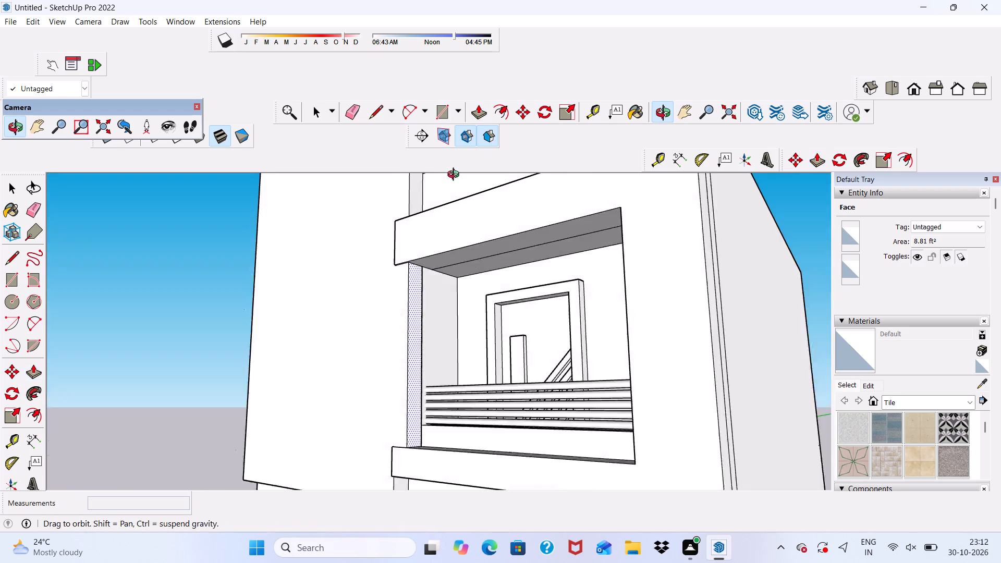
middle_drag(456, 176, 460, 161)
scroll(455, 298, up, 1)
scroll(469, 153, down, 4)
scroll(410, 507, up, 9)
key(space)
click(402, 468)
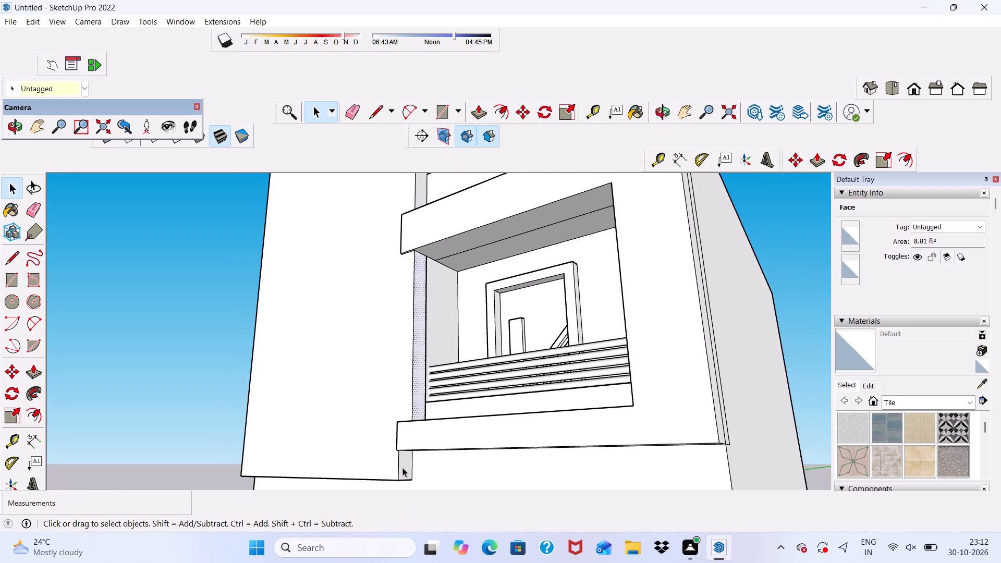
click(483, 110)
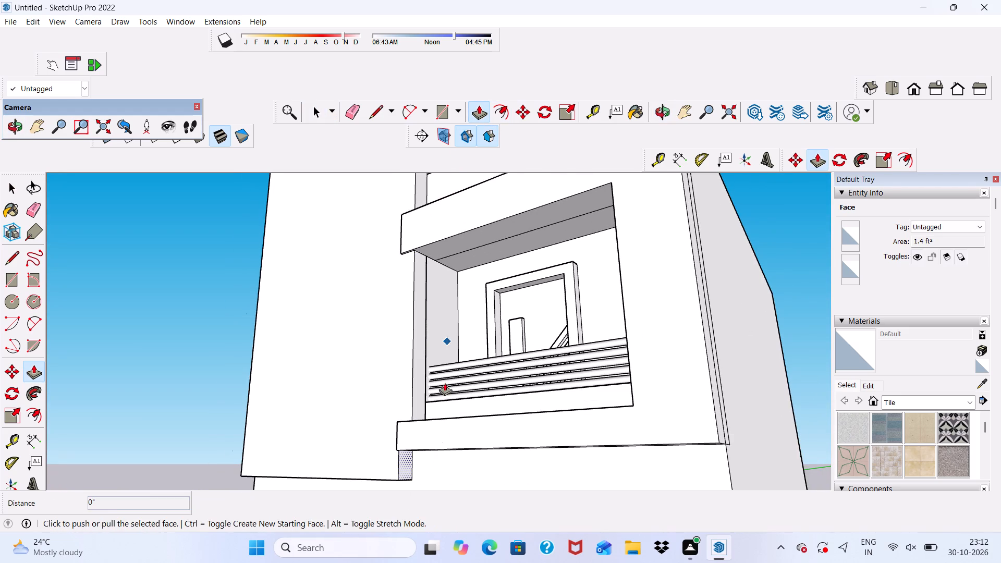
scroll(419, 466, up, 2)
click(405, 455)
scroll(418, 398, up, 3)
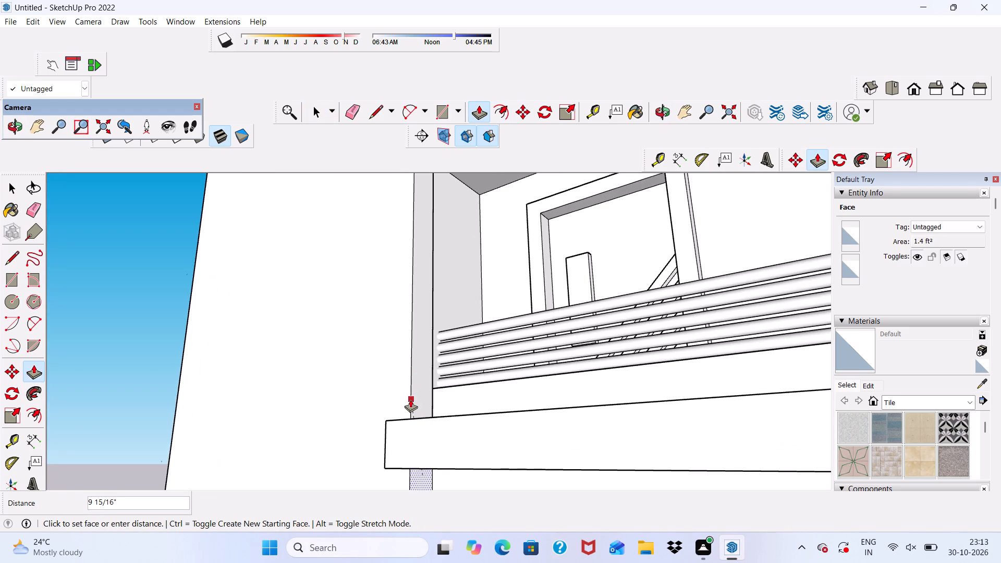
click(410, 399)
scroll(415, 375, down, 10)
middle_drag(432, 430, 517, 466)
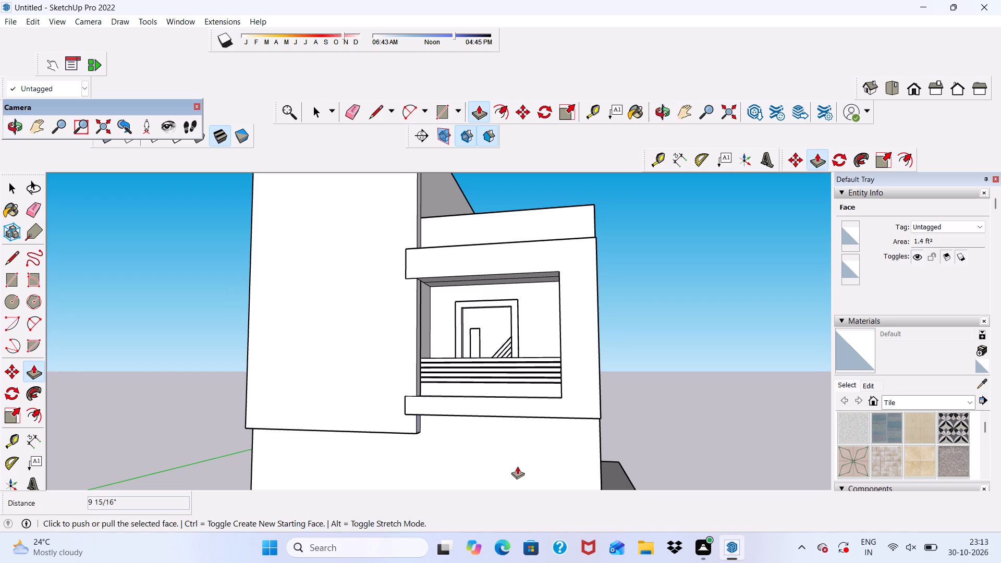
key(space)
Erase the short horizontal seam across the narrow strip beside the front panel's outer edge.
middle_drag(446, 394, 719, 456)
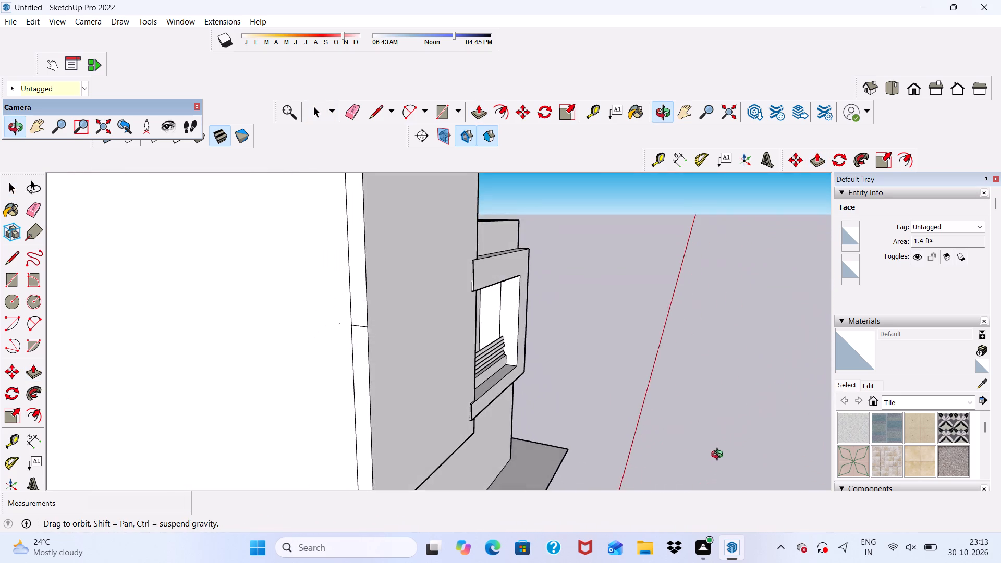
middle_drag(719, 456, 724, 460)
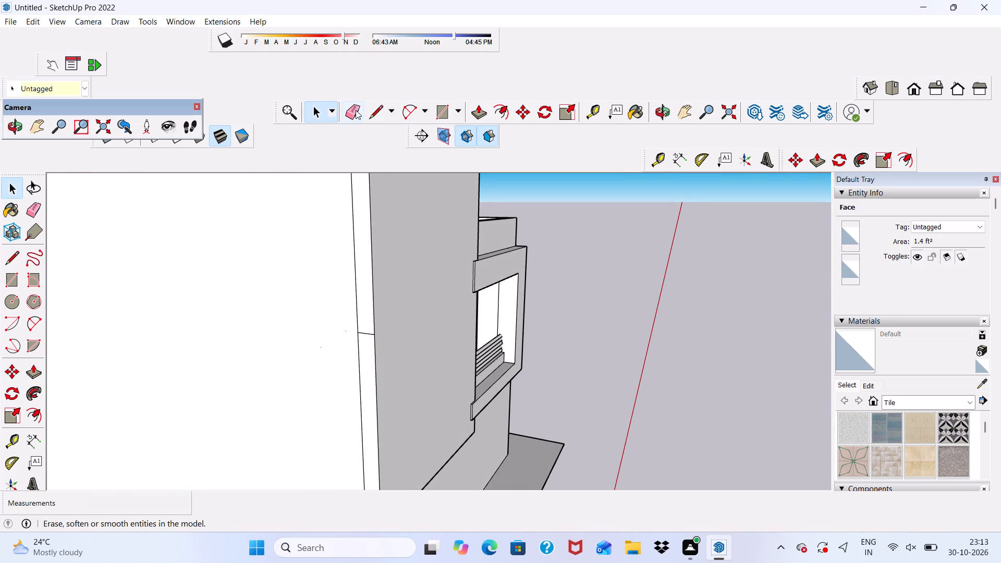
click(355, 111)
scroll(400, 362, up, 7)
drag(335, 288, 335, 324)
scroll(336, 307, down, 6)
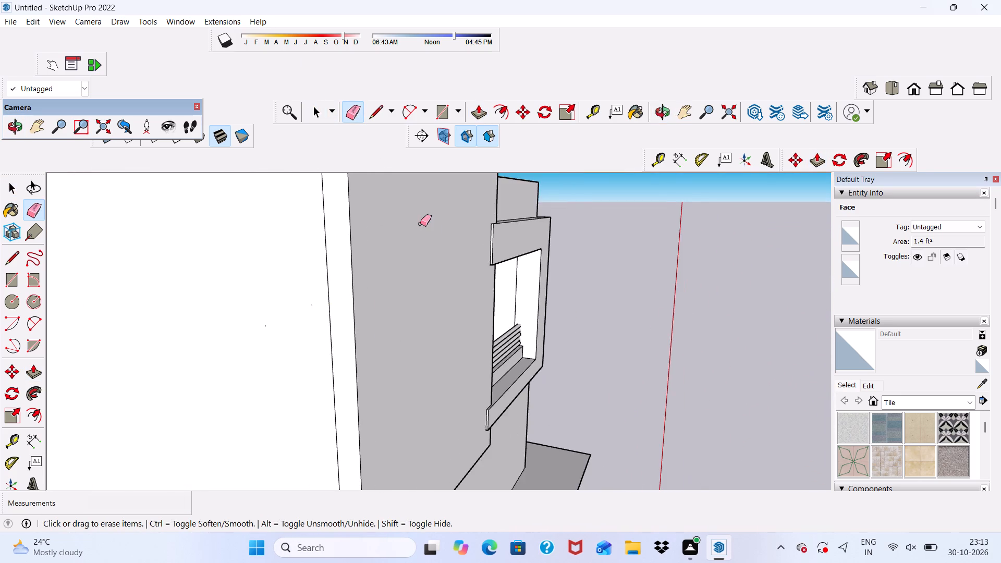
Draw a rectangle about 12' 4" by 4' 6" on the balcony frame, from its lower tower-side corner to its top edge.
scroll(420, 224, down, 4)
middle_drag(432, 297, 298, 290)
scroll(302, 274, up, 1)
scroll(303, 273, down, 6)
middle_drag(365, 366, 277, 296)
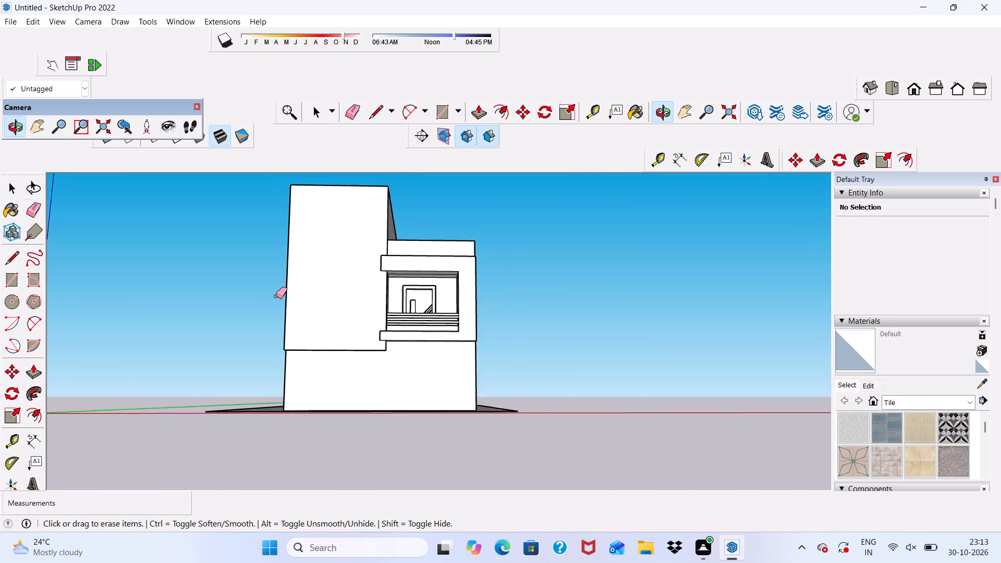
scroll(276, 296, up, 5)
middle_drag(402, 396, 371, 384)
scroll(373, 387, down, 4)
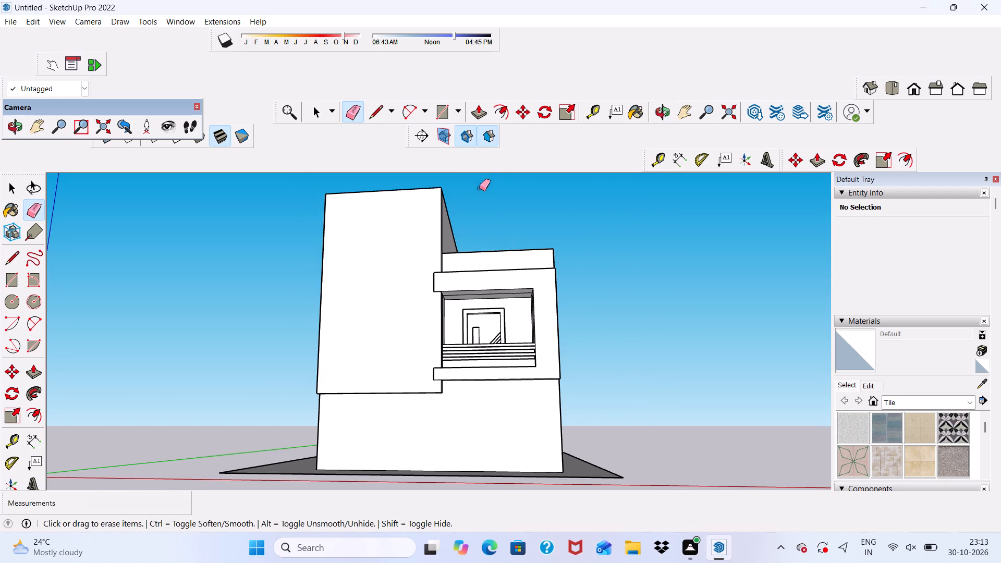
click(440, 111)
scroll(480, 331, up, 5)
scroll(413, 390, up, 4)
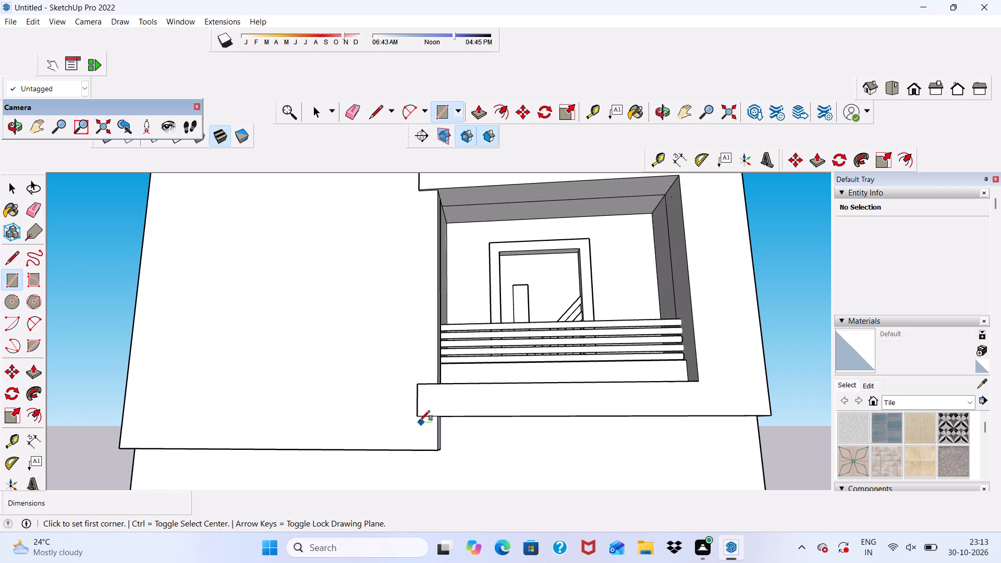
click(420, 417)
scroll(540, 443, down, 4)
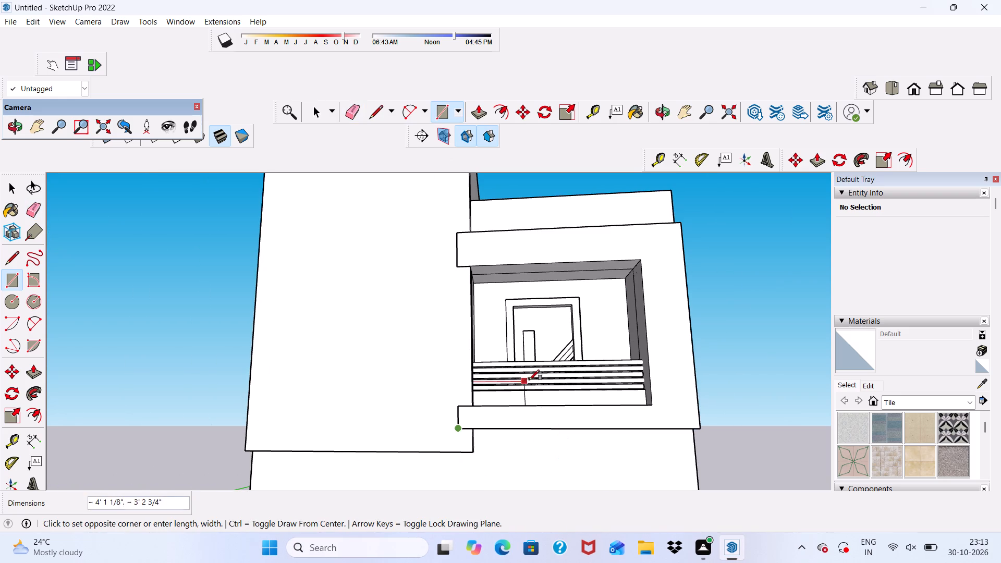
scroll(536, 324, up, 3)
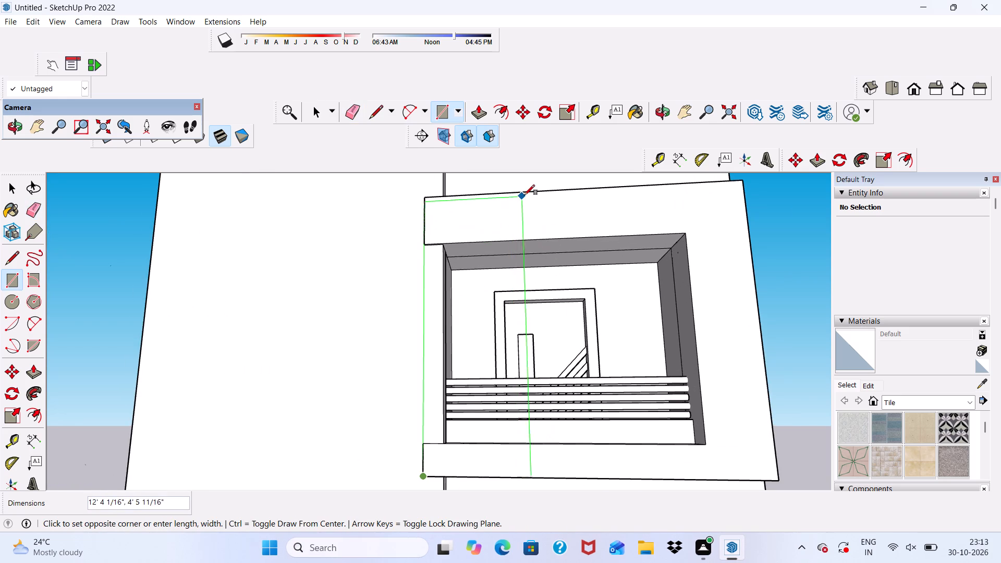
click(528, 194)
Delete the face covering the remaining balcony opening beside the new rectangle.
scroll(522, 244, down, 3)
key(space)
click(613, 314)
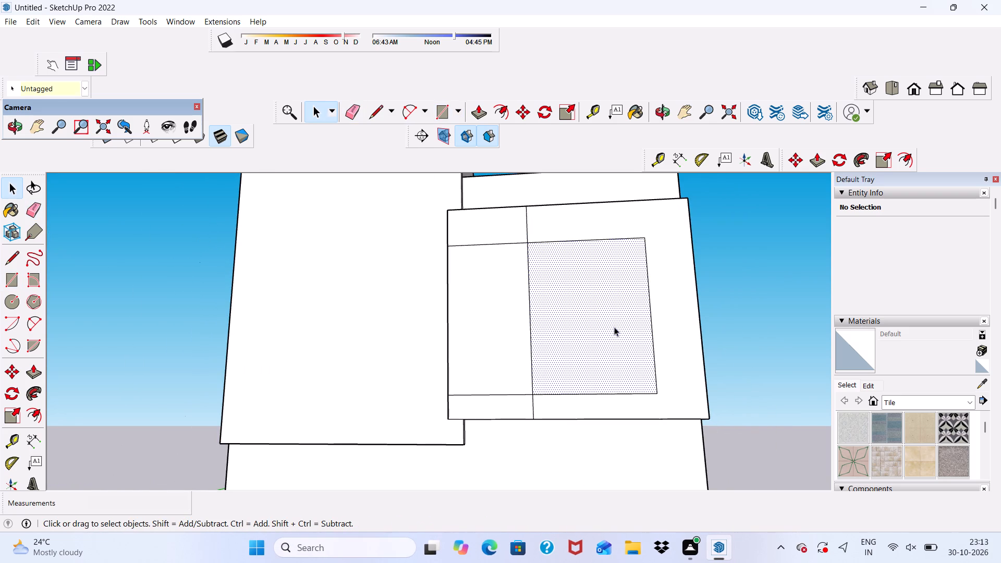
key(Delete)
Push/Pull the rectangle's large middle face, beside the balcony opening, outward by 6".
scroll(608, 350, down, 1)
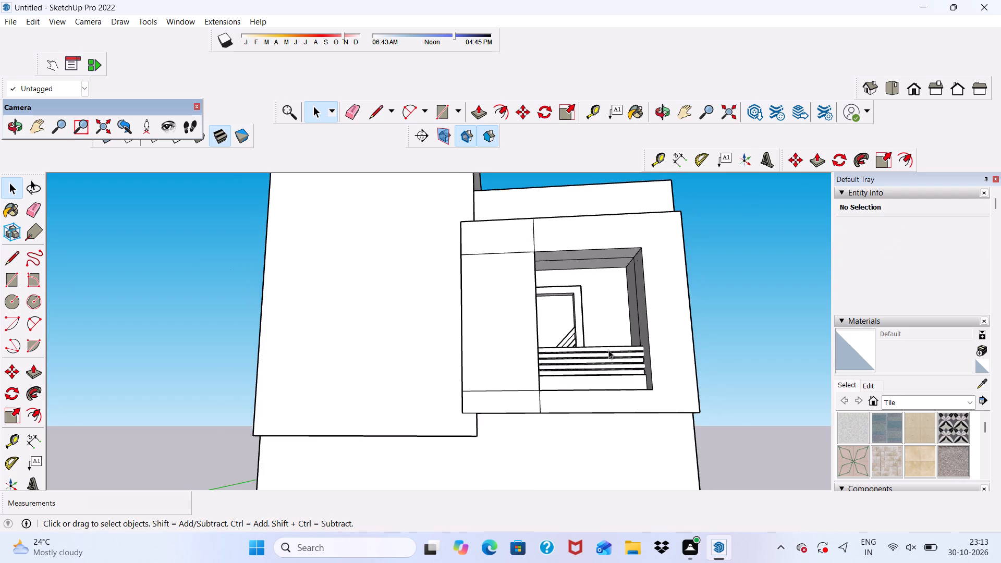
middle_drag(612, 351, 583, 359)
scroll(540, 391, up, 2)
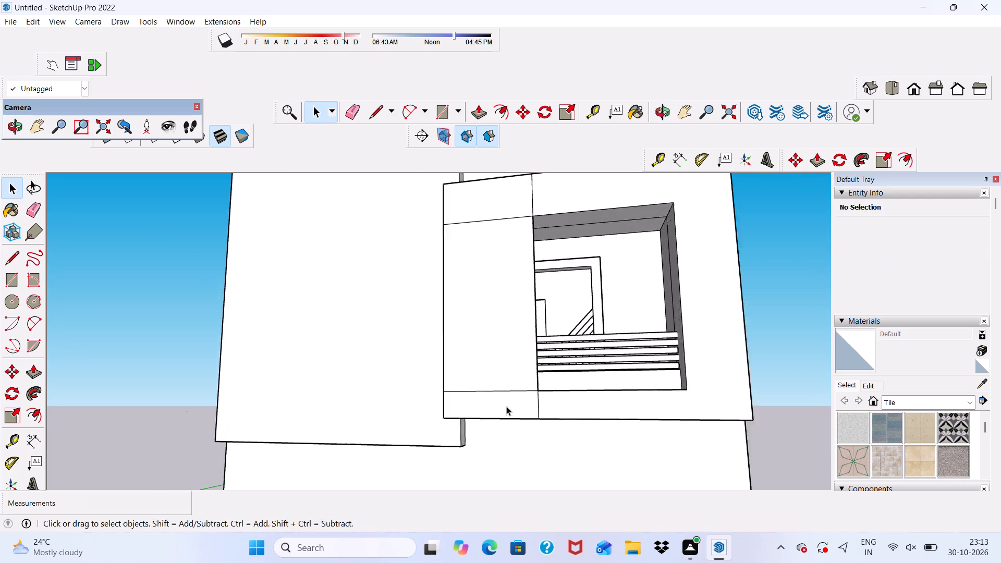
scroll(506, 406, up, 3)
middle_drag(493, 411, 567, 300)
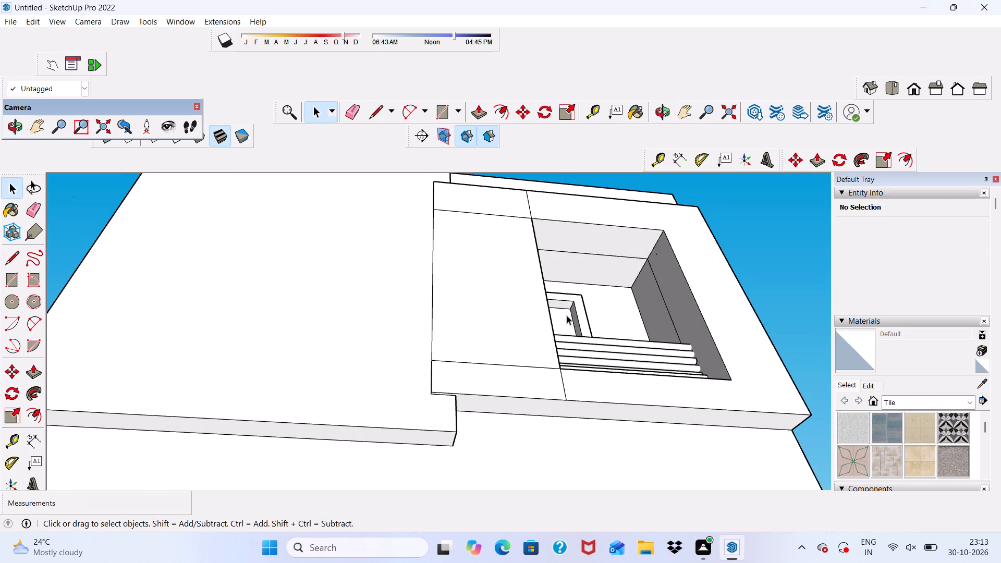
scroll(567, 315, up, 2)
scroll(475, 322, up, 1)
click(470, 310)
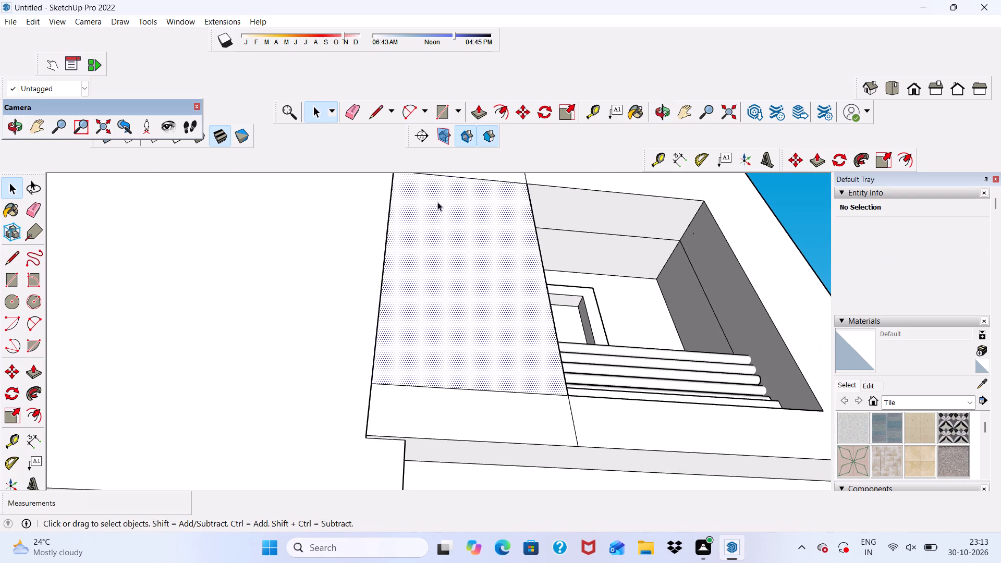
click(478, 106)
click(432, 238)
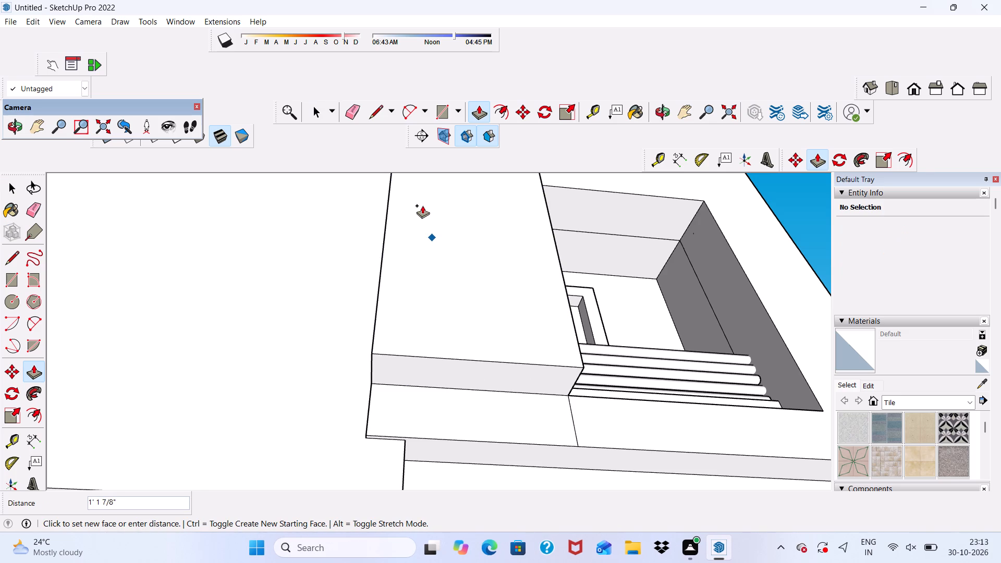
key(3)
key(BackSpace)
text(6")
key(Return)
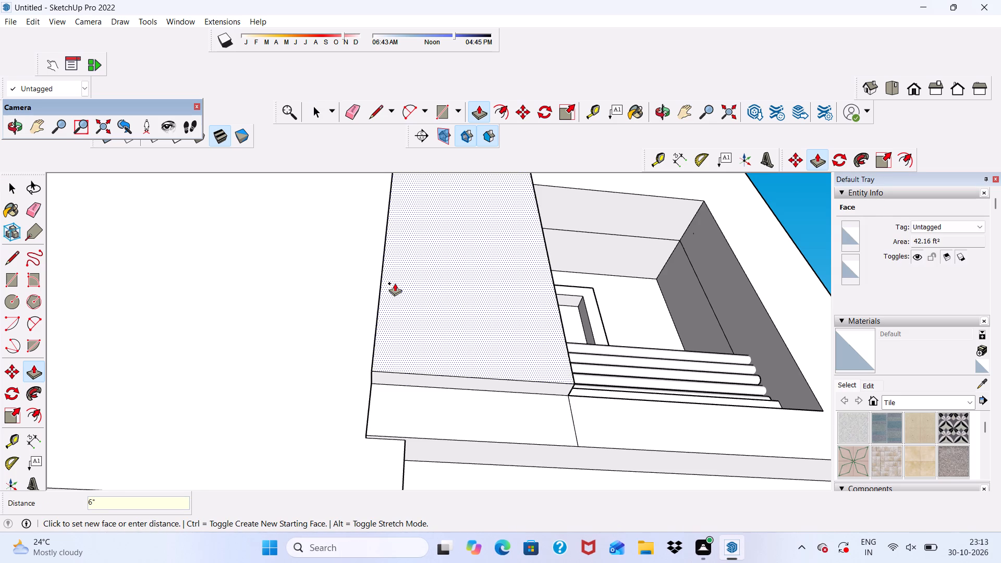
Push/Pull the short face below the projecting middle panel outward until it is flush with that panel.
scroll(395, 283, up, 4)
scroll(424, 193, down, 5)
scroll(449, 378, up, 1)
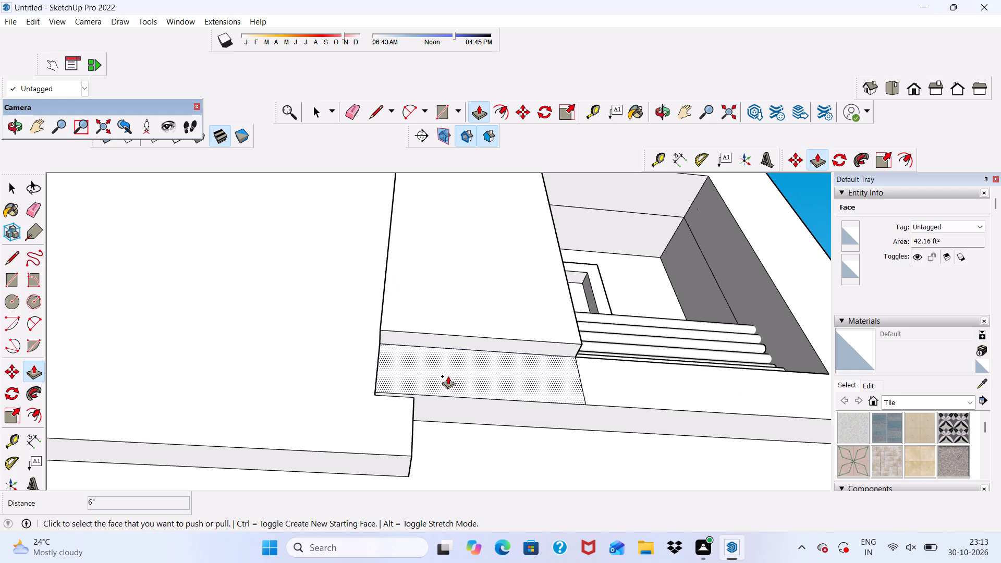
click(448, 376)
scroll(416, 321, down, 2)
middle_drag(416, 321, 541, 429)
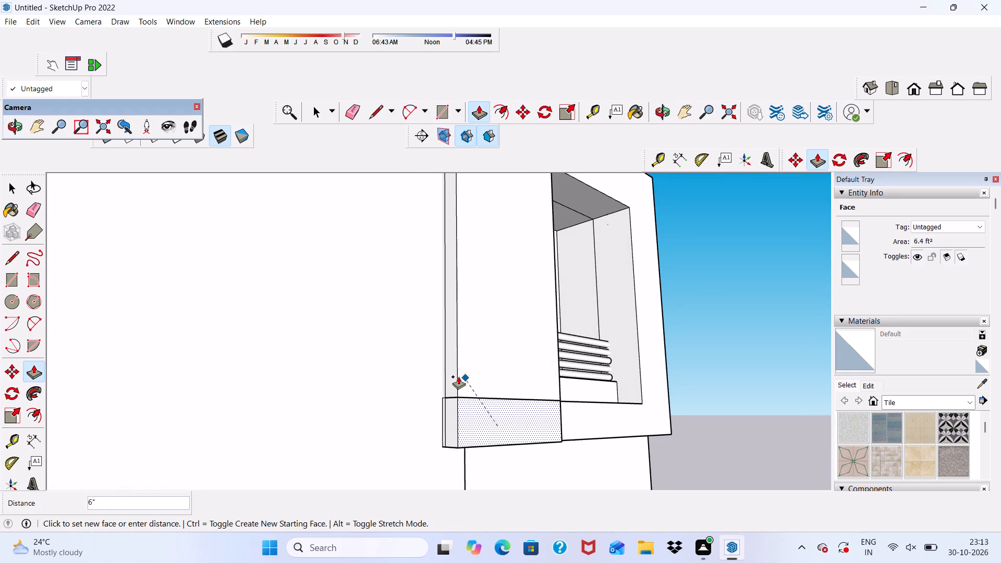
scroll(445, 387, up, 13)
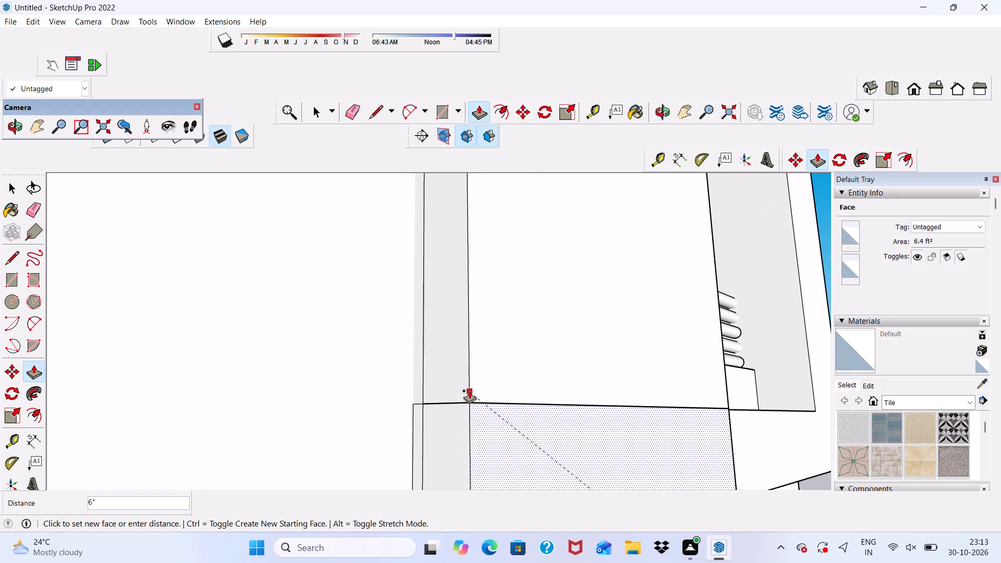
click(468, 387)
Push/Pull the short face above the projecting middle panel outward until it is flush with that panel.
scroll(426, 318, down, 20)
scroll(499, 369, up, 1)
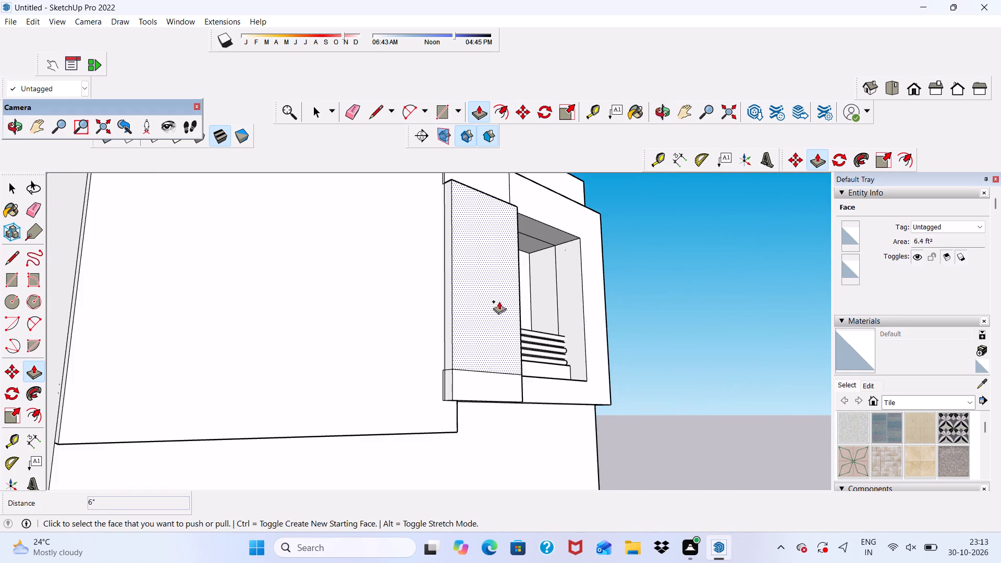
scroll(499, 295, down, 1)
middle_drag(499, 319, 425, 424)
click(424, 211)
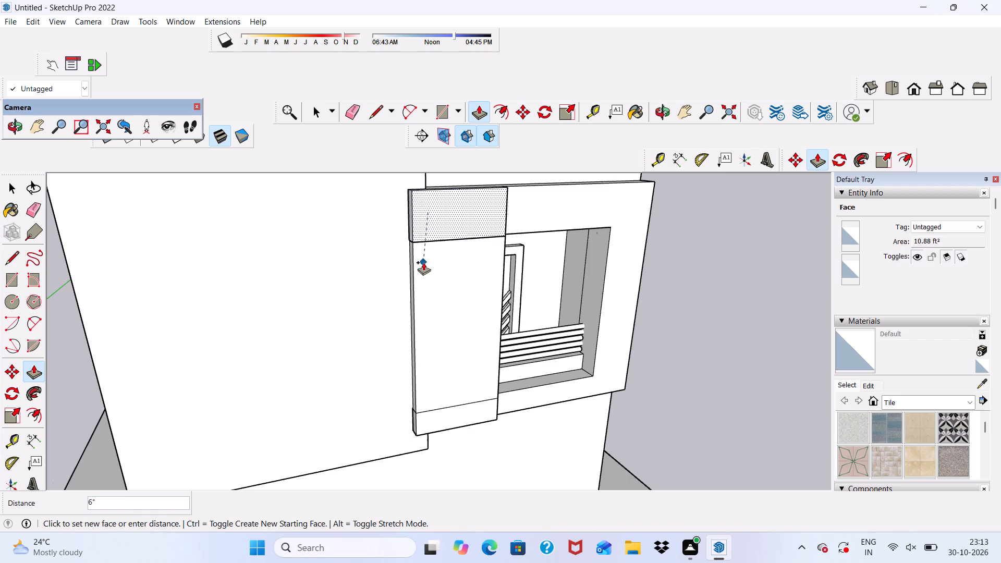
click(423, 262)
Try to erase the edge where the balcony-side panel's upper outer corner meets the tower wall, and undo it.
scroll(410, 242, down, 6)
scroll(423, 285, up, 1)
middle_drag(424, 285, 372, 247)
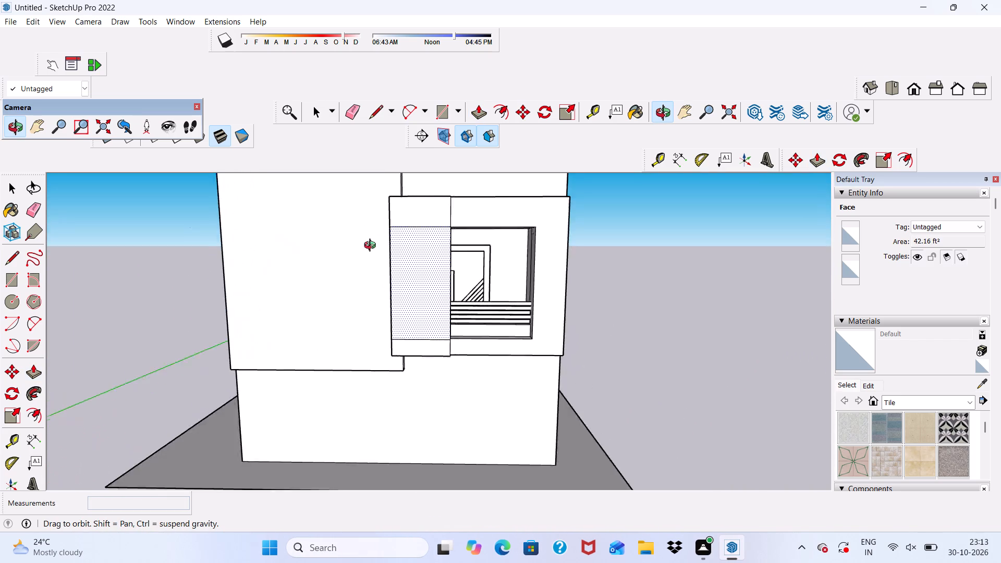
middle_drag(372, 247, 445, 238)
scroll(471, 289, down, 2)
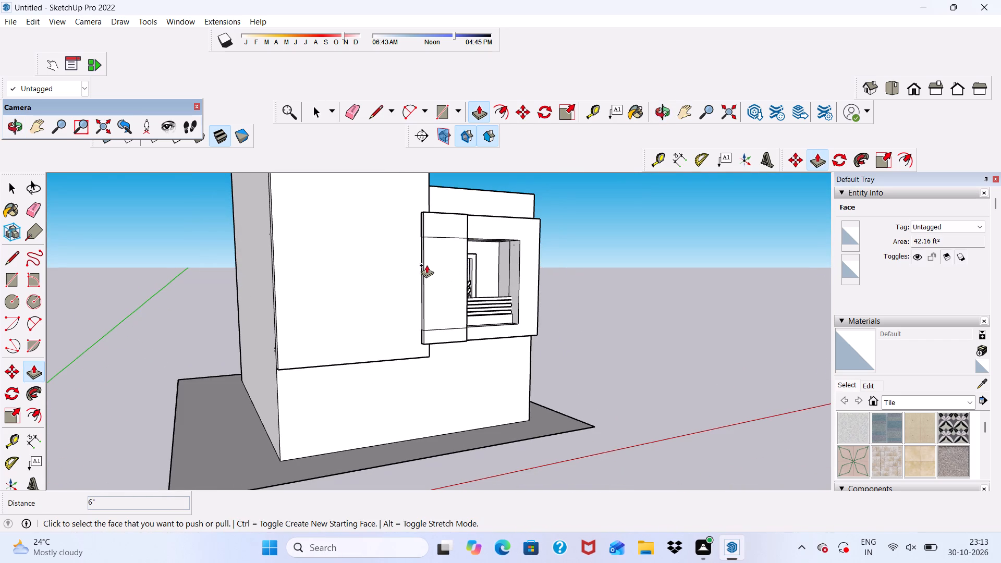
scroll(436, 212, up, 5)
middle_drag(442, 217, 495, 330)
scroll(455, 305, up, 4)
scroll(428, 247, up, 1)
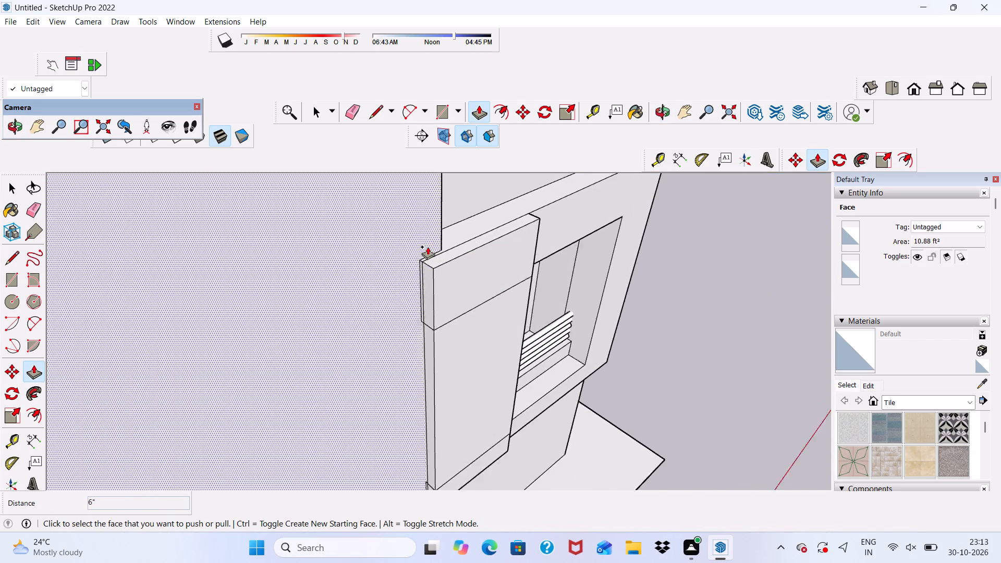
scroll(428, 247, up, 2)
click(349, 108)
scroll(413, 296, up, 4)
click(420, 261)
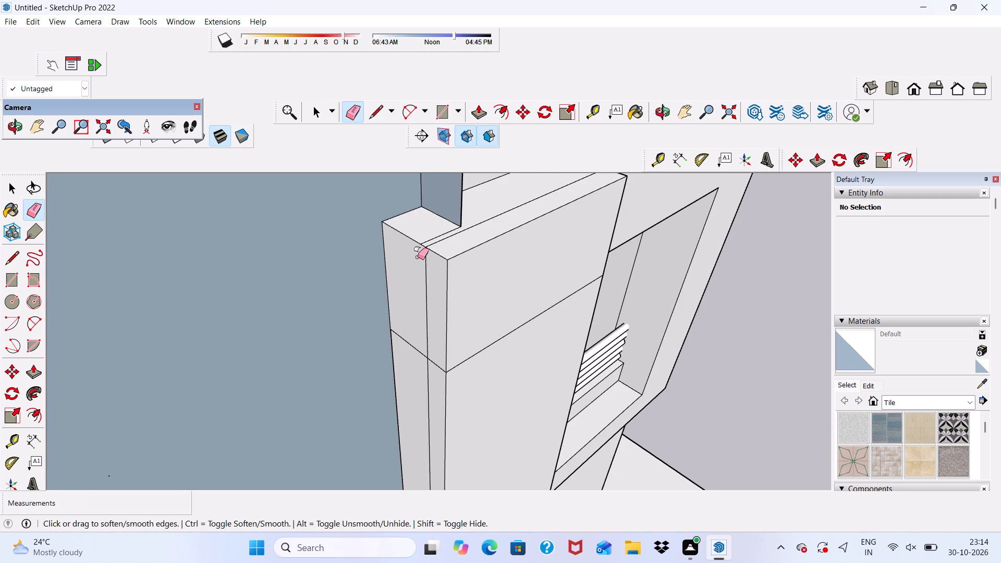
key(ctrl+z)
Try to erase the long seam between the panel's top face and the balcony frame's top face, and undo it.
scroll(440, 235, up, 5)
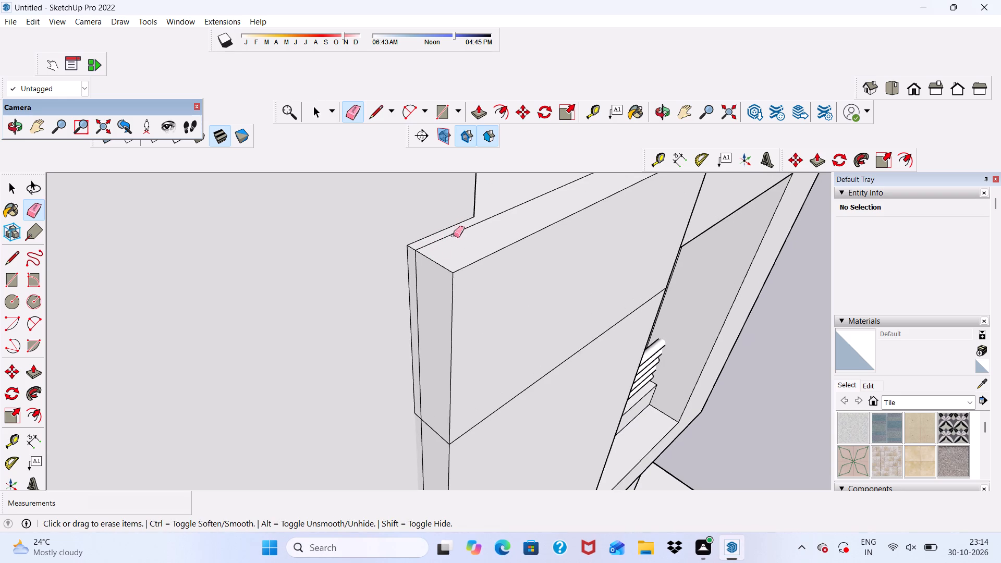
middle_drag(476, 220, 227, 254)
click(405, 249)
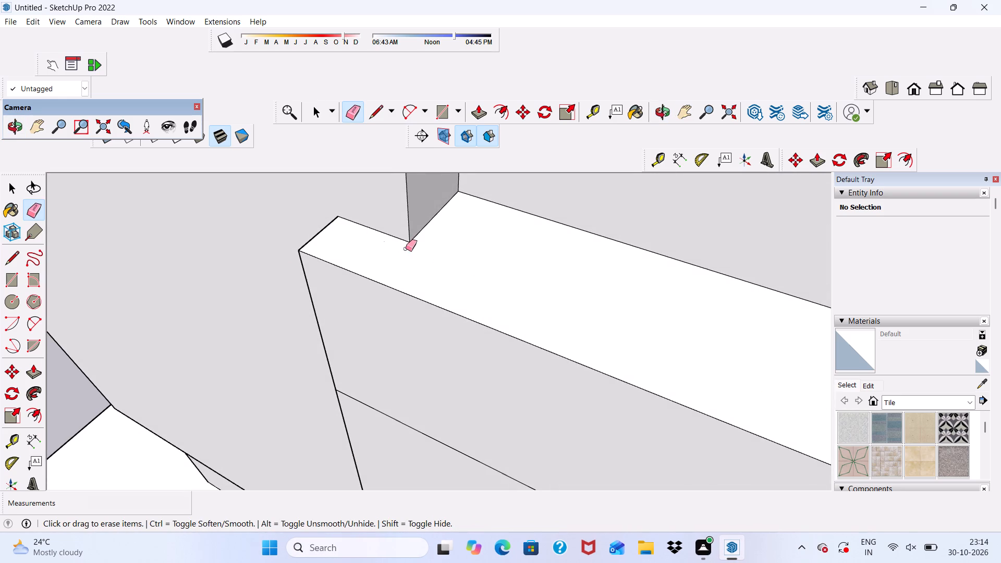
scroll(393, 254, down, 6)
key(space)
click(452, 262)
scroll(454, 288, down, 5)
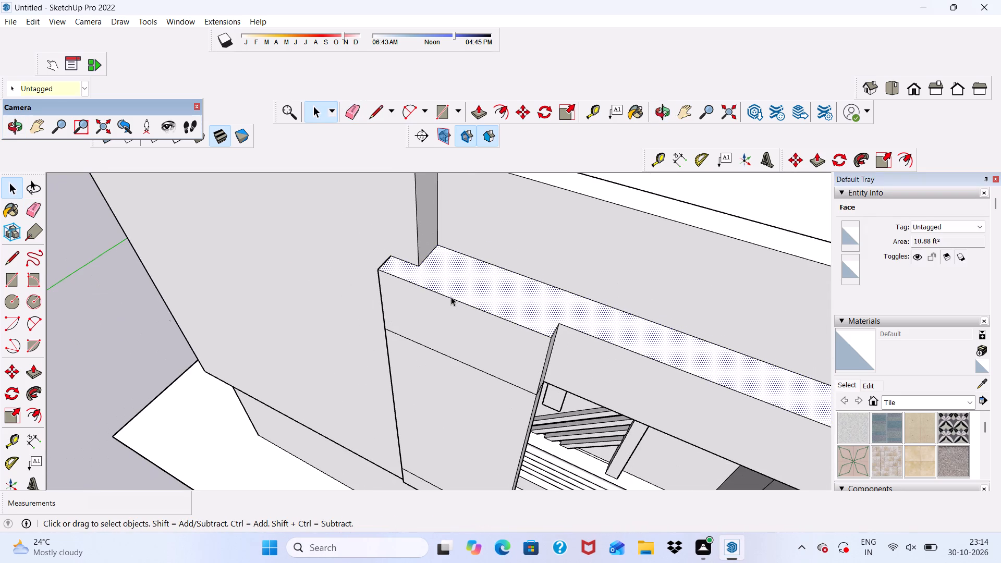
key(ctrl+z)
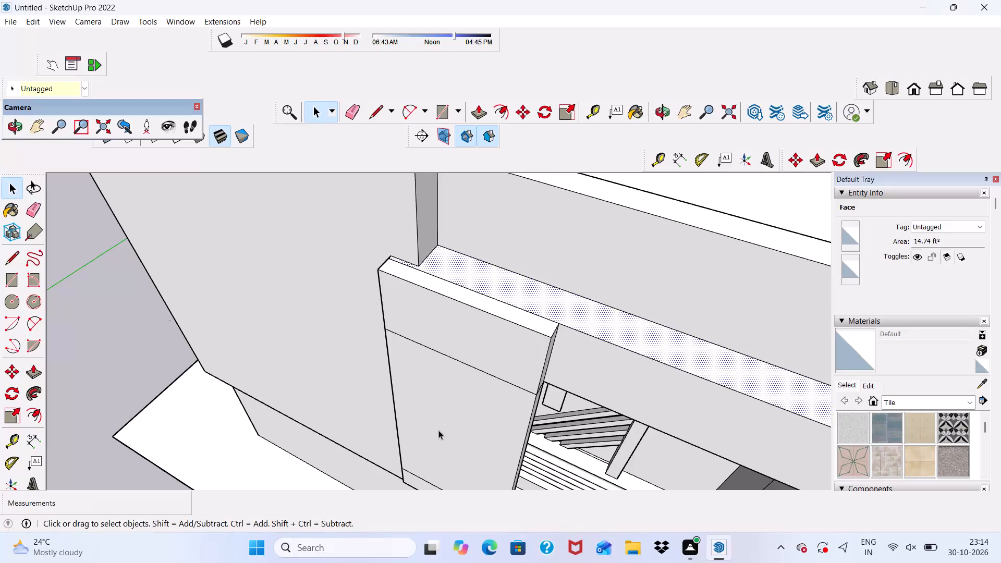
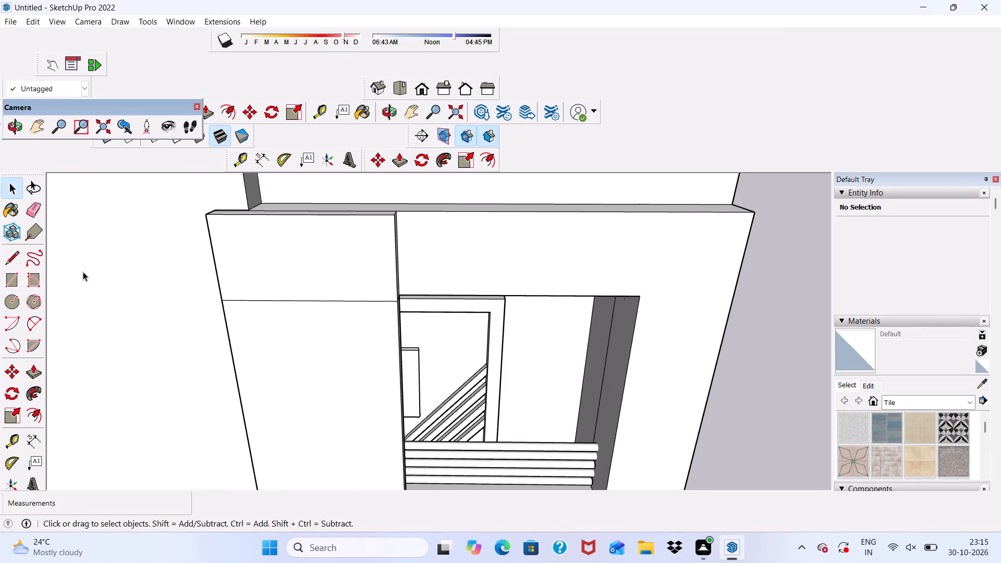
Erase the leftover horizontal seam across the upper part of the vertical panel beside the balcony opening.
click(33, 204)
drag(258, 291, 268, 322)
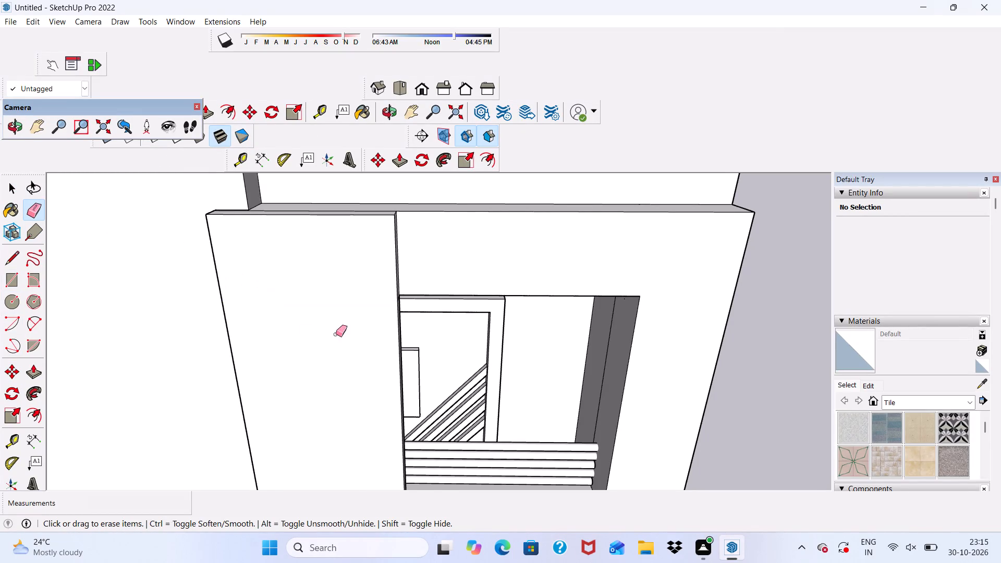
middle_drag(336, 334, 236, 327)
scroll(359, 296, up, 5)
drag(322, 268, 325, 275)
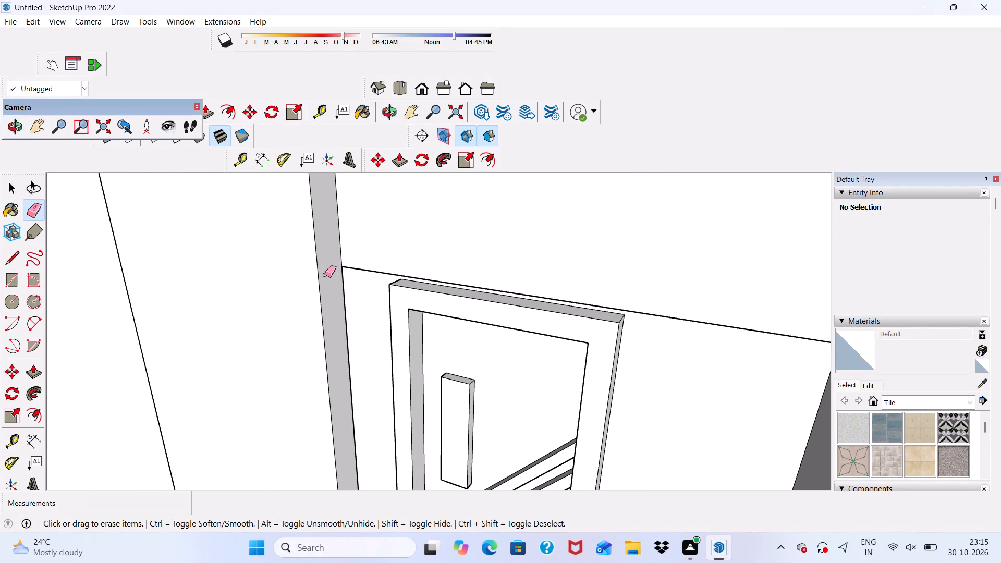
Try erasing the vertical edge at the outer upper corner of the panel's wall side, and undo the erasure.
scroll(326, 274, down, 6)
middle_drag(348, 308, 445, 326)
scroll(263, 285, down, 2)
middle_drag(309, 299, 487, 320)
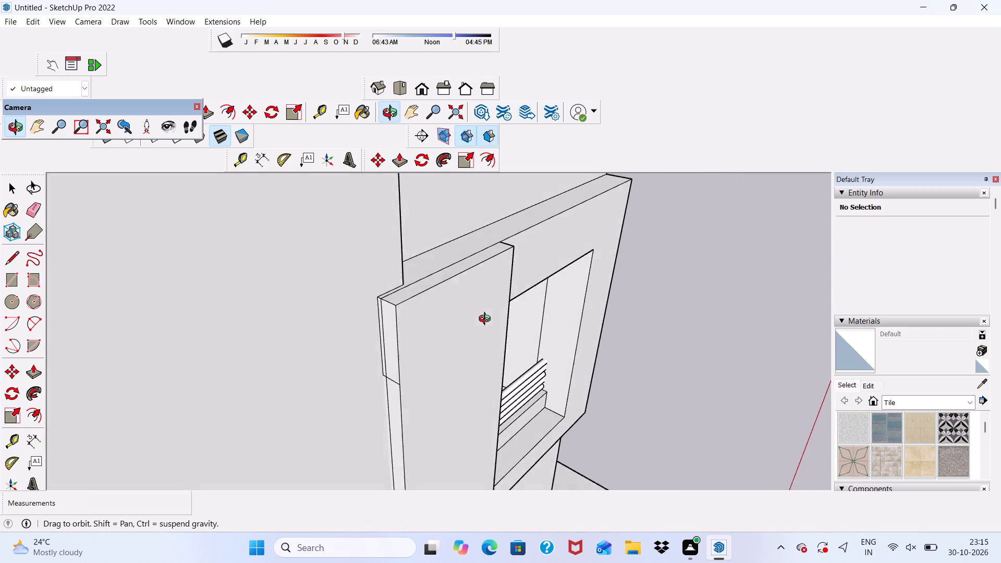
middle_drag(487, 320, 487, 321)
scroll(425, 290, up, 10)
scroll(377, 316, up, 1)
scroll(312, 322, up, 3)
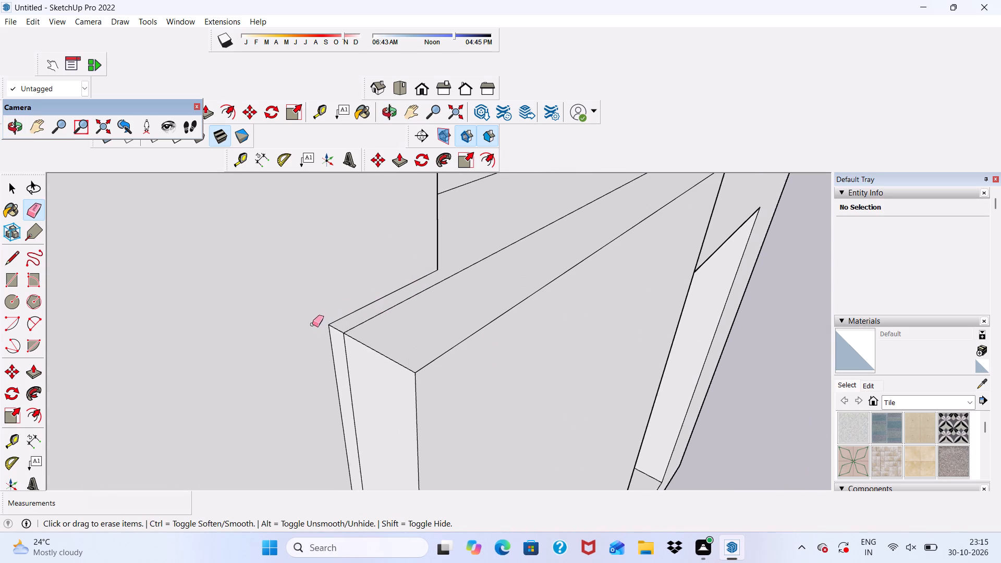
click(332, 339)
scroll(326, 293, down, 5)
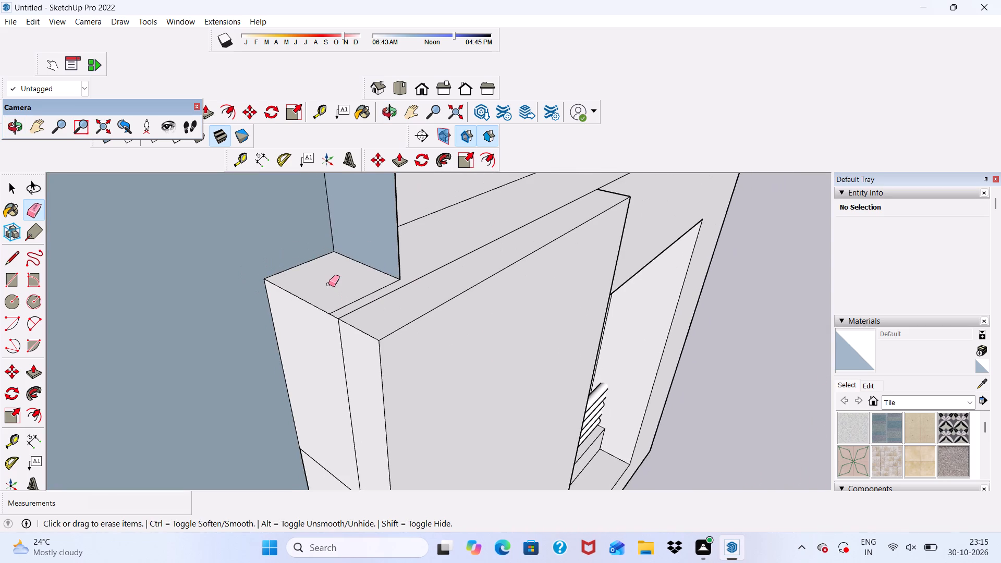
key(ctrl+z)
Push/Pull the narrow top face of the vertical panel upward by about 5' 7 15/16".
scroll(373, 302, down, 3)
middle_drag(401, 343, 286, 323)
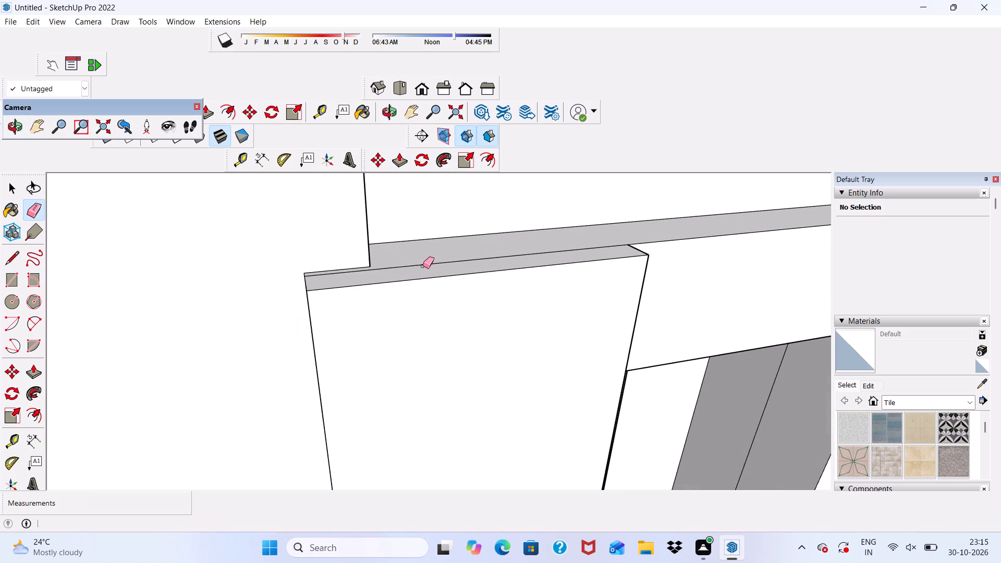
key(space)
scroll(460, 284, down, 1)
middle_drag(461, 284, 397, 296)
scroll(393, 292, up, 5)
click(380, 274)
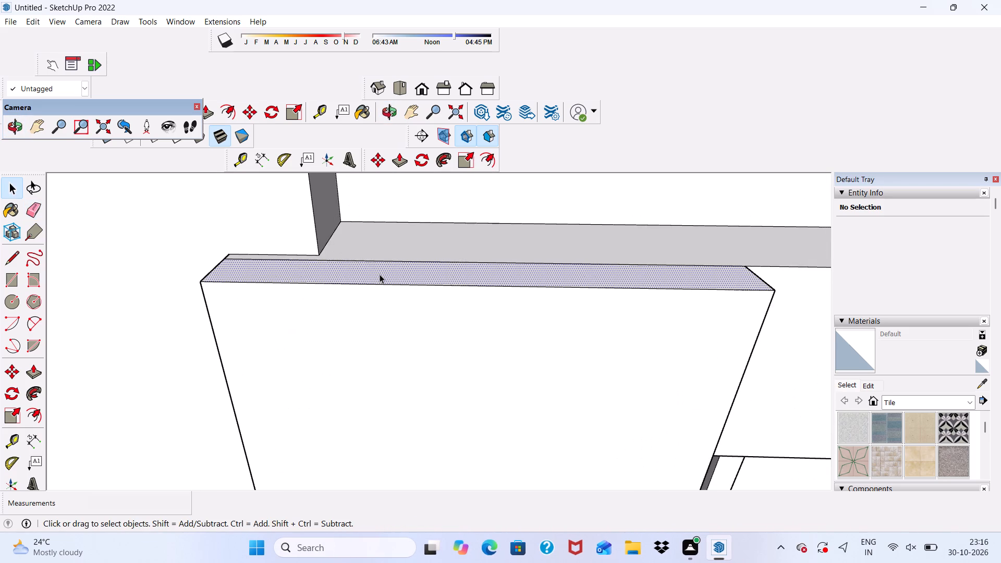
scroll(380, 274, down, 3)
middle_drag(379, 274, 232, 291)
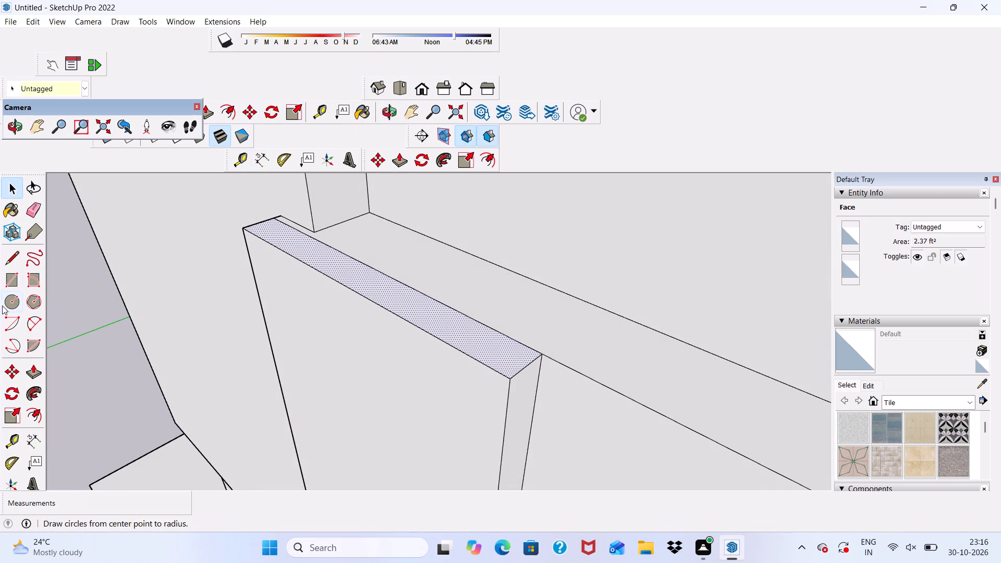
click(31, 371)
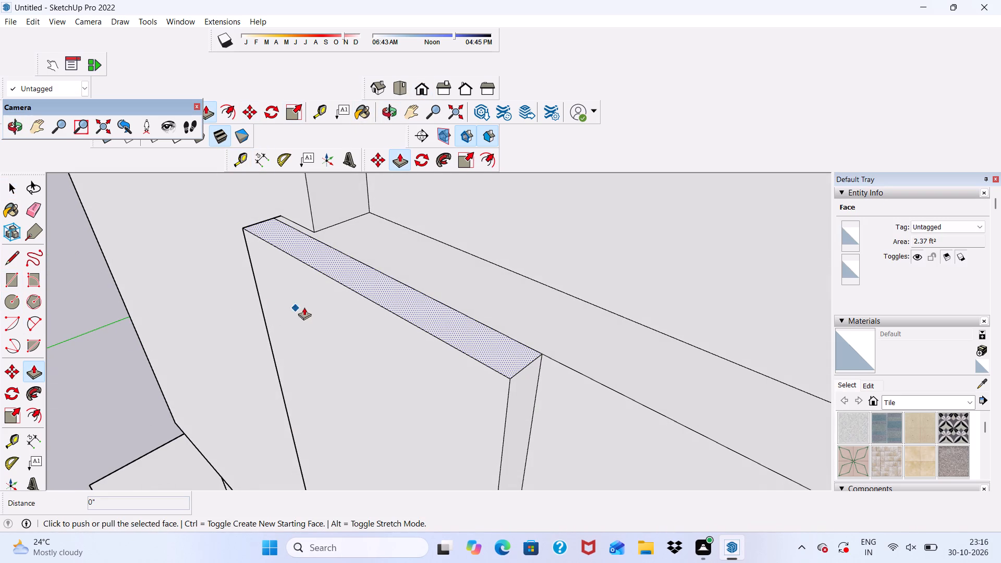
click(381, 283)
scroll(442, 204, down, 18)
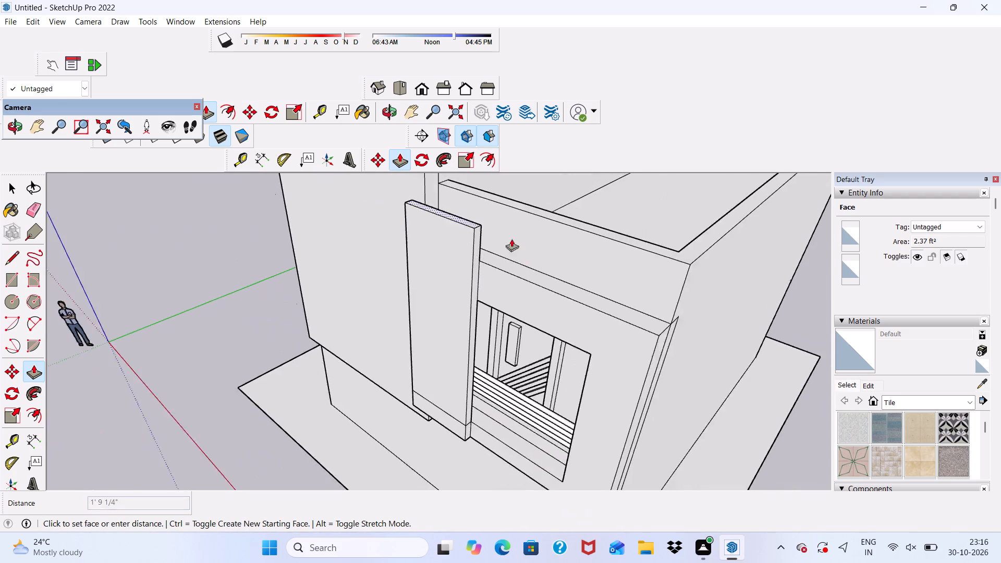
scroll(511, 239, down, 2)
scroll(496, 203, up, 4)
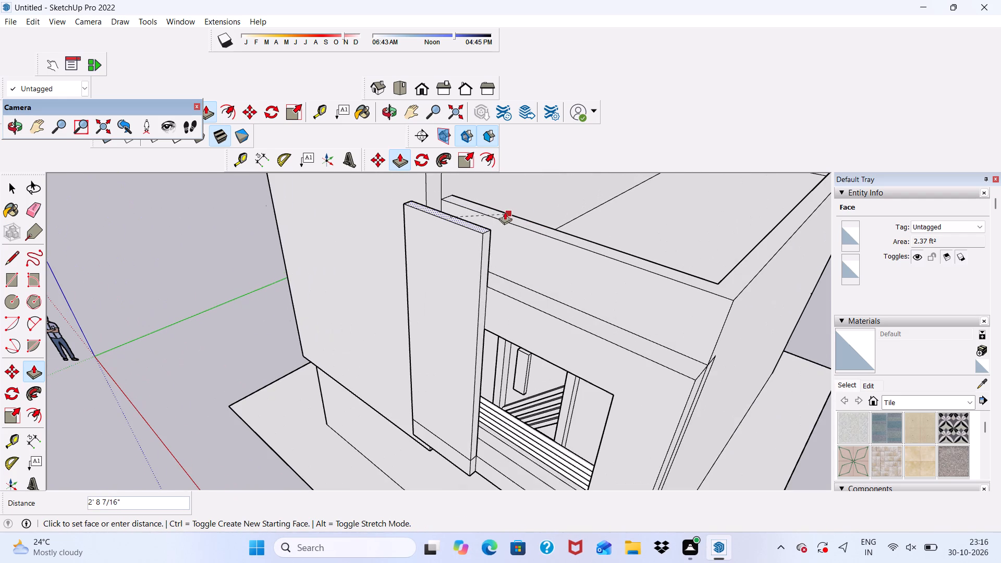
scroll(478, 202, down, 6)
scroll(459, 177, up, 5)
scroll(459, 177, down, 5)
middle_drag(470, 202, 607, 143)
scroll(612, 156, up, 1)
scroll(522, 200, down, 4)
scroll(459, 195, up, 4)
click(459, 185)
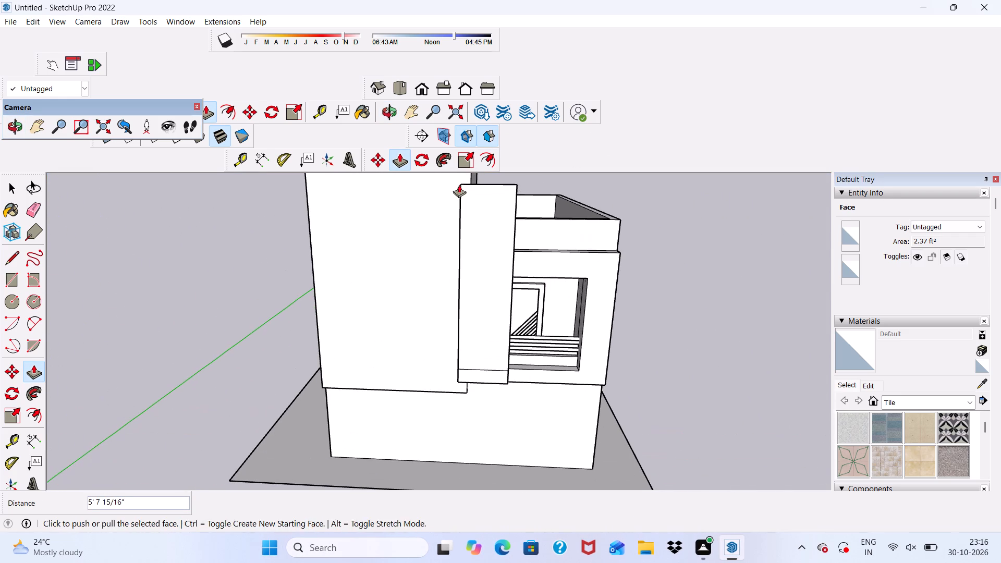
Erase the horizontal seam and the short vertical line near the base of the panel's front and outer side.
scroll(467, 203, down, 4)
middle_drag(489, 246, 461, 206)
scroll(463, 212, up, 1)
middle_drag(473, 223, 566, 219)
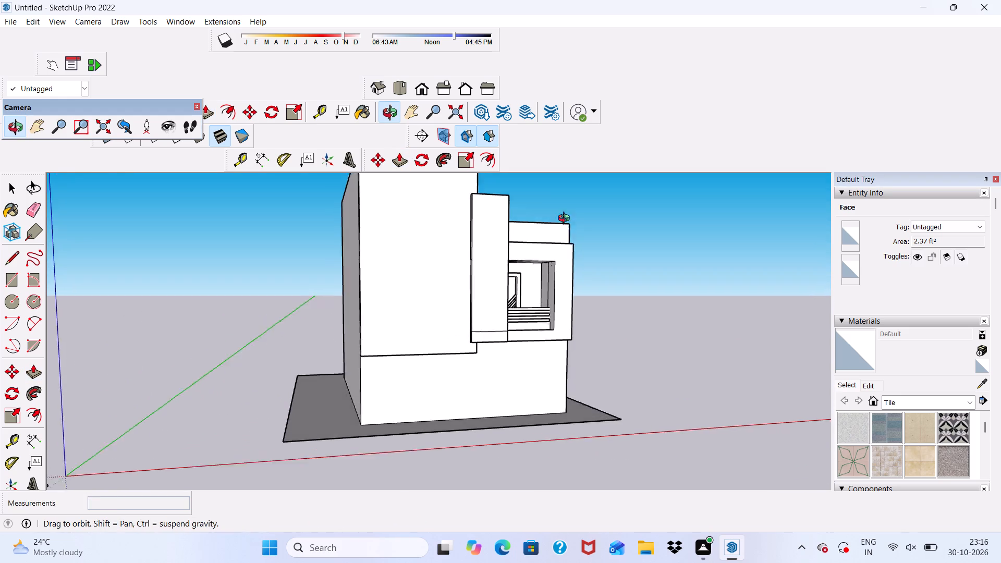
middle_drag(566, 219, 570, 263)
scroll(467, 344, up, 4)
middle_drag(500, 339, 602, 319)
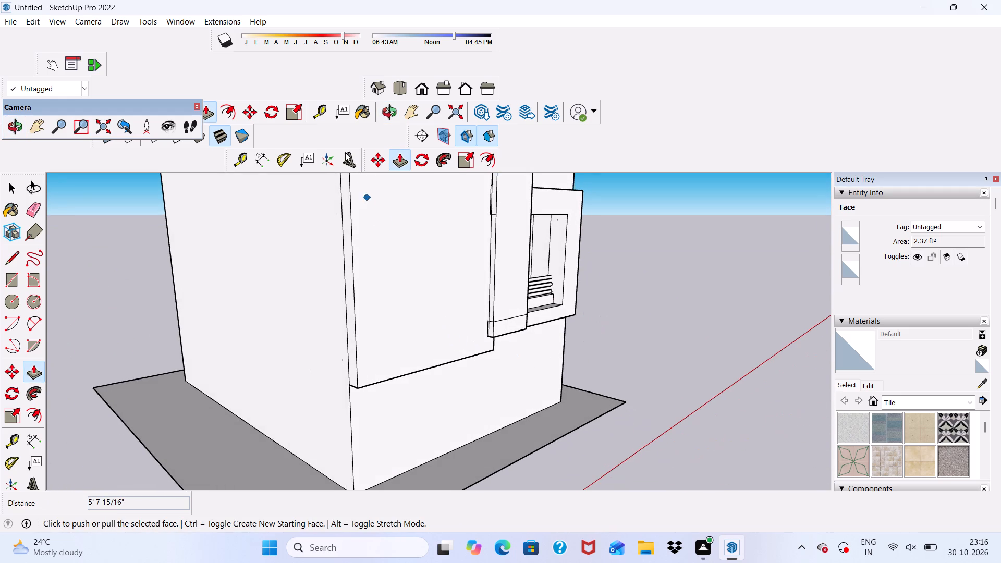
click(34, 212)
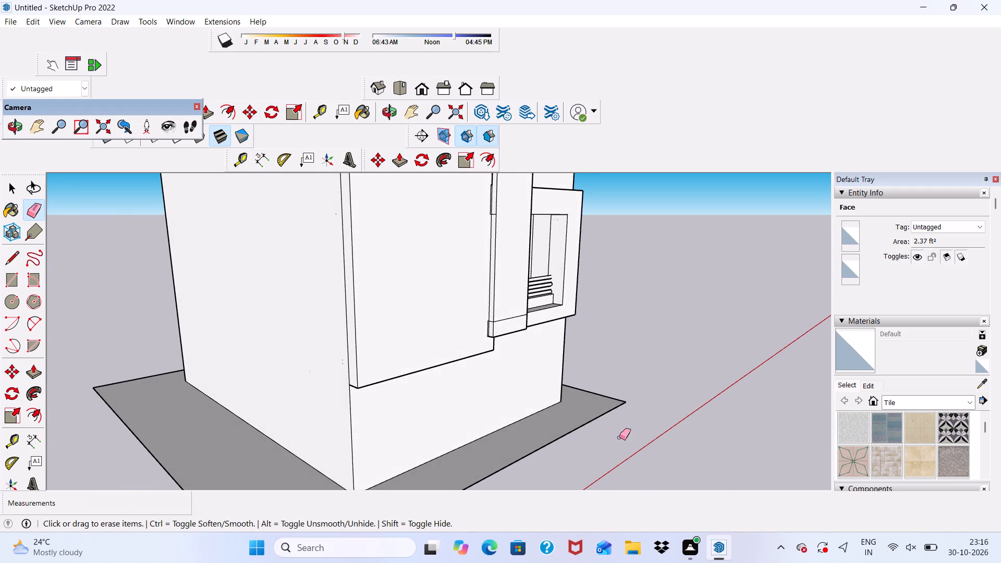
scroll(633, 425, up, 4)
scroll(476, 276, up, 5)
drag(468, 277, 463, 292)
middle_drag(439, 299, 581, 268)
scroll(483, 272, up, 2)
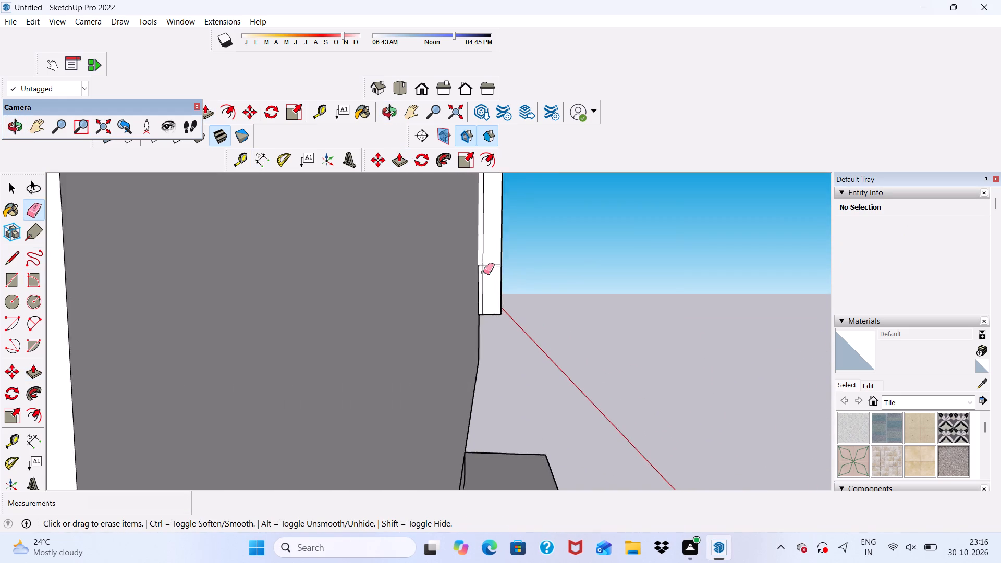
scroll(483, 272, up, 7)
drag(497, 263, 489, 276)
scroll(475, 260, up, 4)
drag(477, 257, 466, 274)
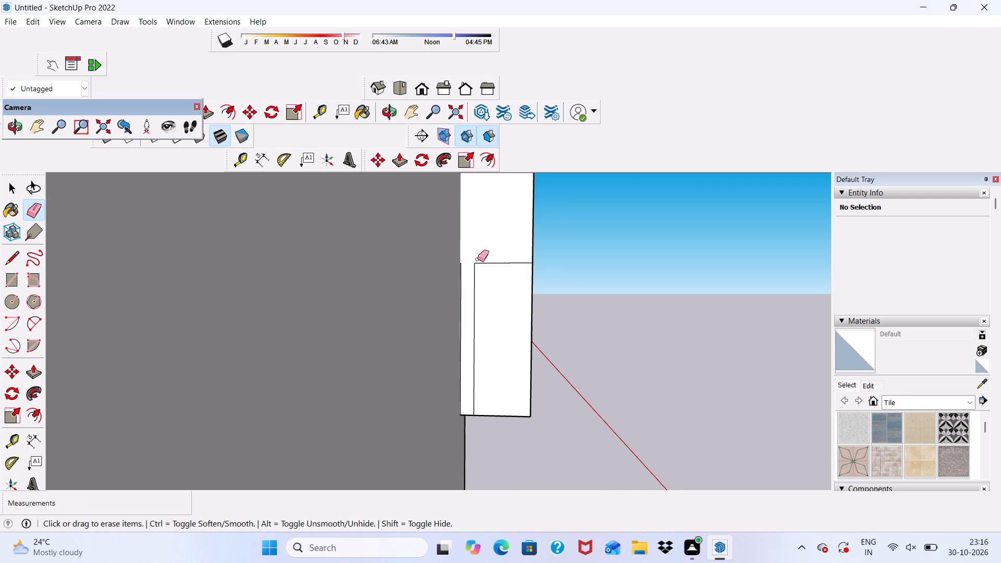
drag(478, 259, 475, 278)
scroll(464, 265, up, 9)
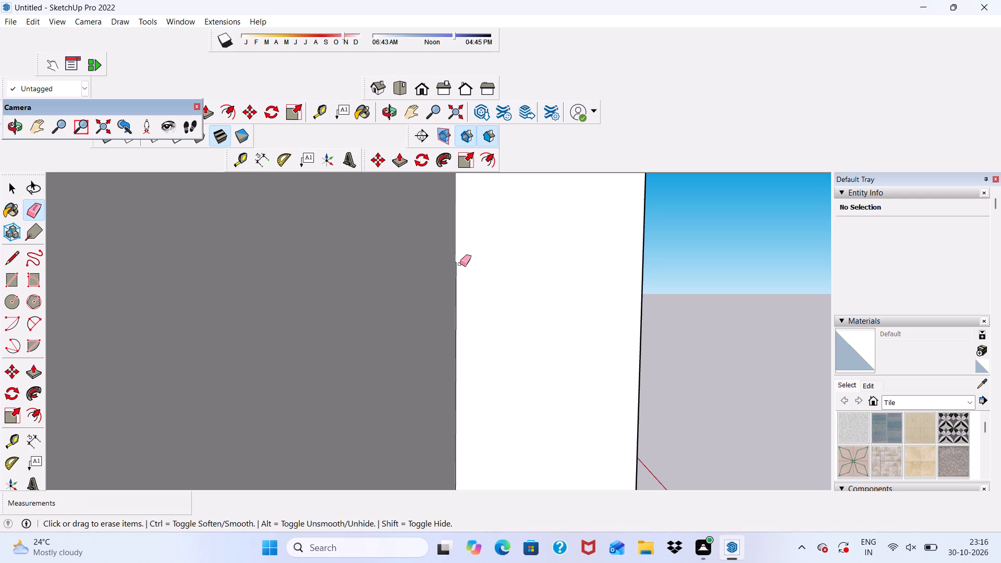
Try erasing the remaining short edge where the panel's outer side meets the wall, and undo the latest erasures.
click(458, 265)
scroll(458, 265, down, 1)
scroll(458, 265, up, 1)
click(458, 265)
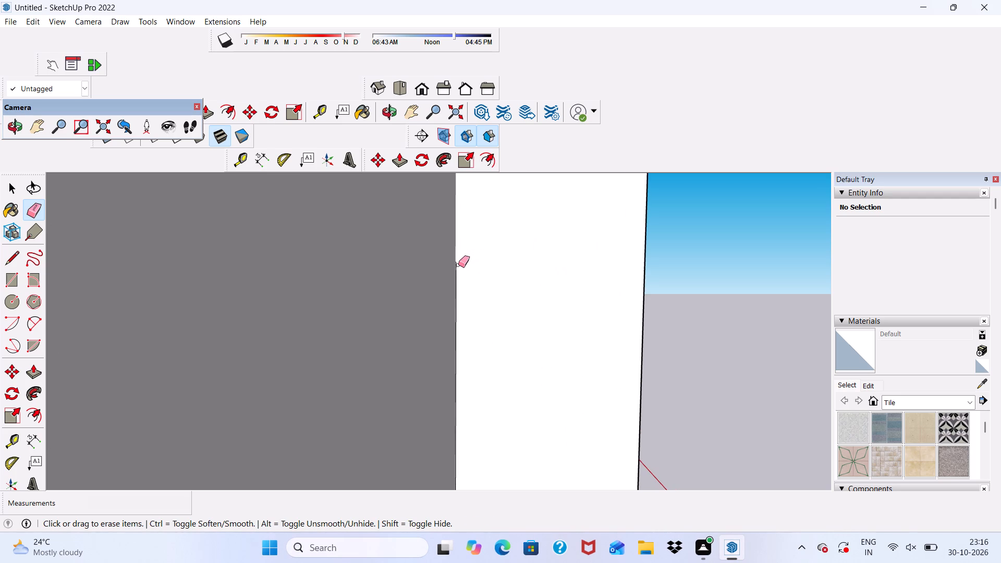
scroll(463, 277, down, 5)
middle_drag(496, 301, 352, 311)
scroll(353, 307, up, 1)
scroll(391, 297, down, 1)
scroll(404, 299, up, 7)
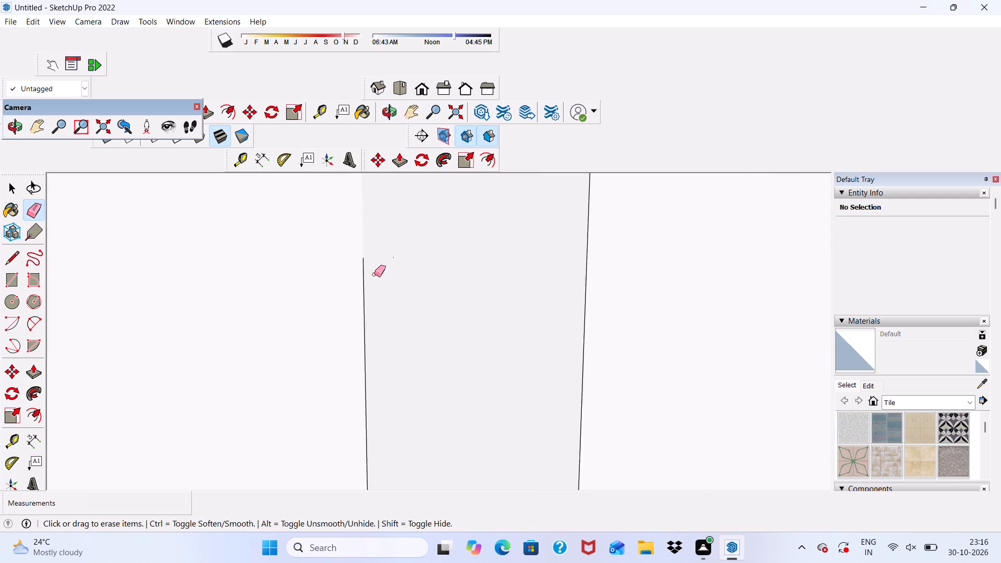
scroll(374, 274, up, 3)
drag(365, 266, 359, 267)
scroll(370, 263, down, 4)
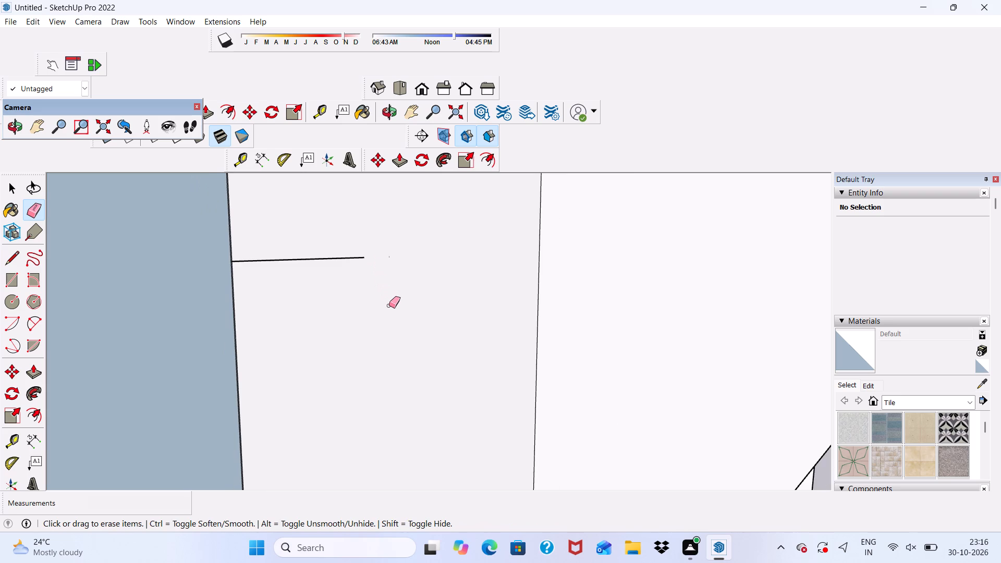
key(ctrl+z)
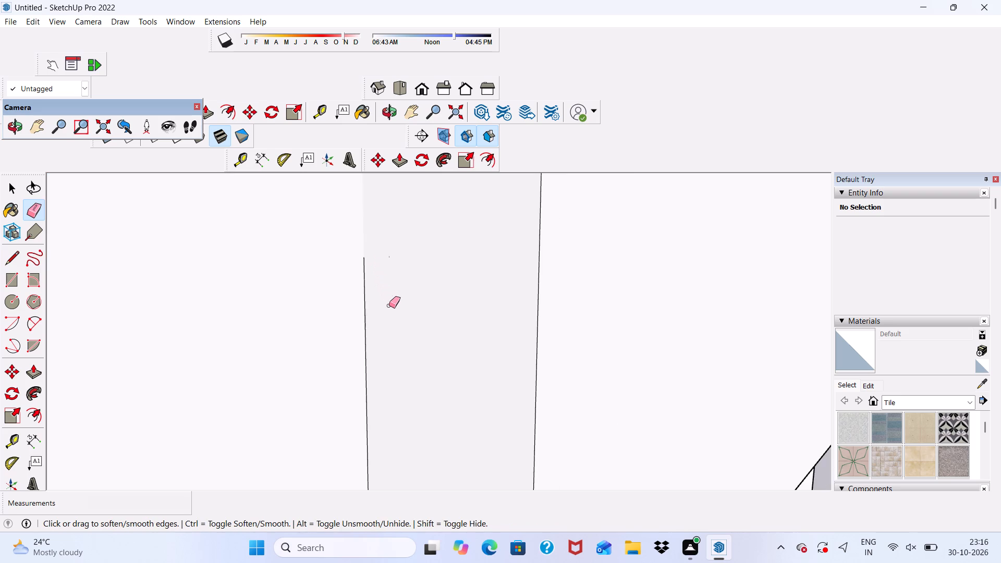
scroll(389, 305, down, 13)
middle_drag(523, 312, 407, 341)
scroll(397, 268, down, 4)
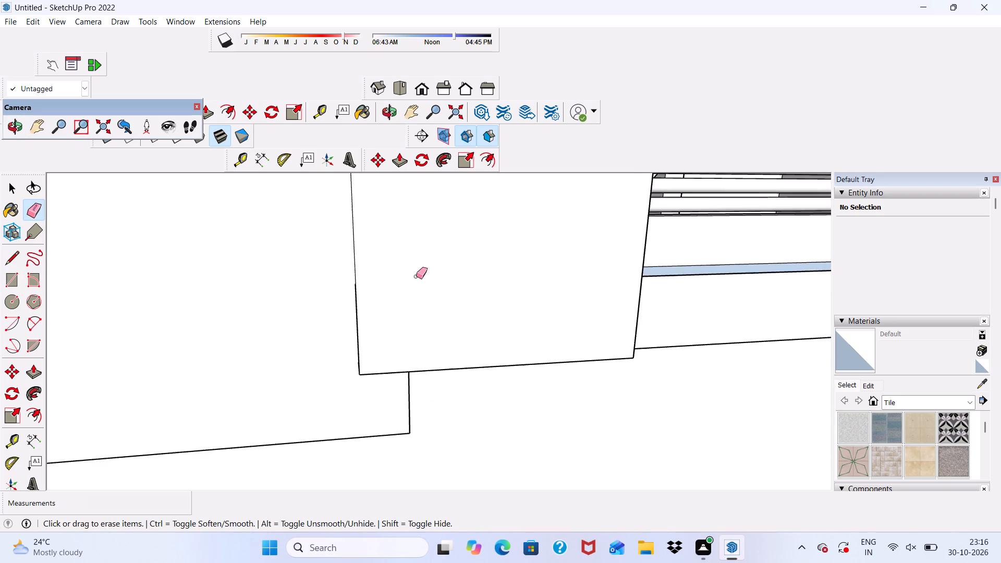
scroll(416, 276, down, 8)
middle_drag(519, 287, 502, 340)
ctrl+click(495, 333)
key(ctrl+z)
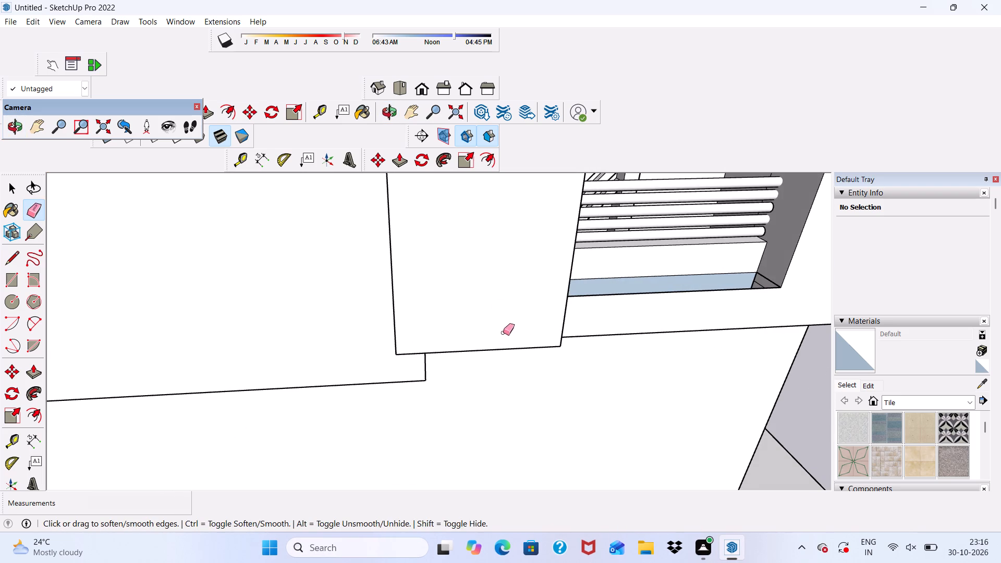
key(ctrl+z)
Erase the short horizontal seam near the base of the panel's side facing the balcony opening.
ctrl+click(535, 323)
middle_drag(530, 322, 451, 355)
scroll(485, 327, down, 6)
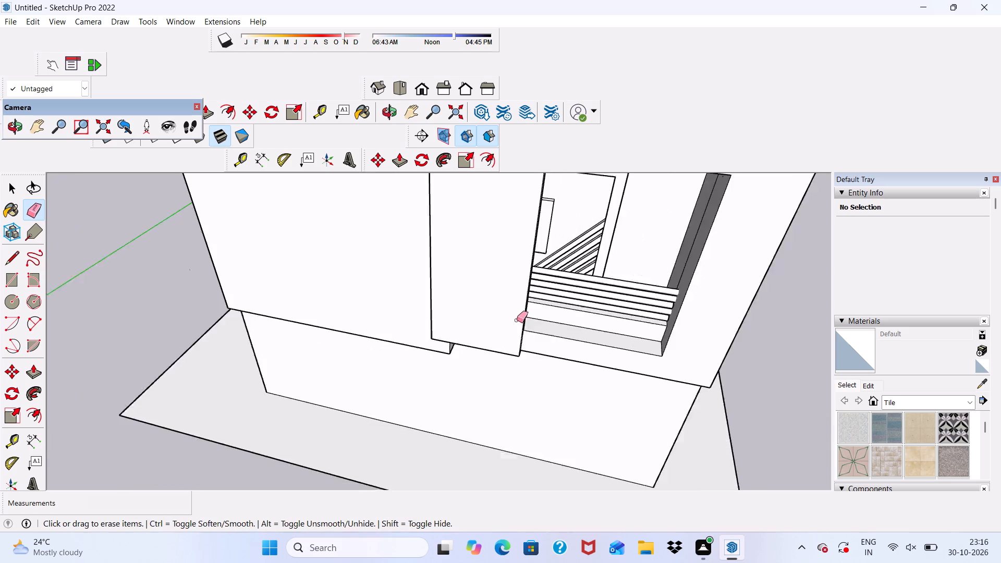
scroll(517, 320, down, 2)
middle_drag(516, 324, 365, 319)
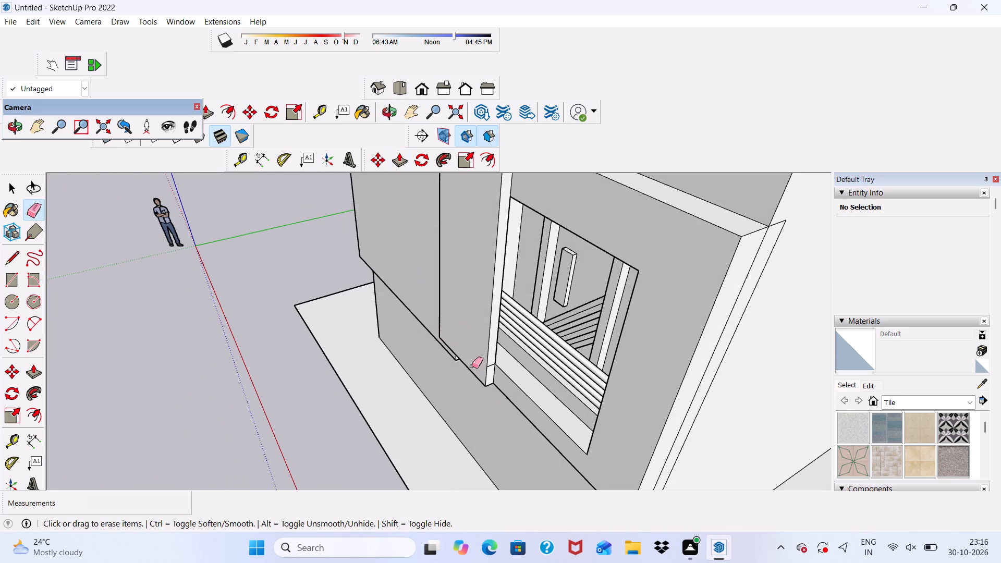
scroll(500, 404, up, 4)
scroll(483, 340, up, 5)
drag(482, 339, 486, 352)
scroll(487, 318, down, 5)
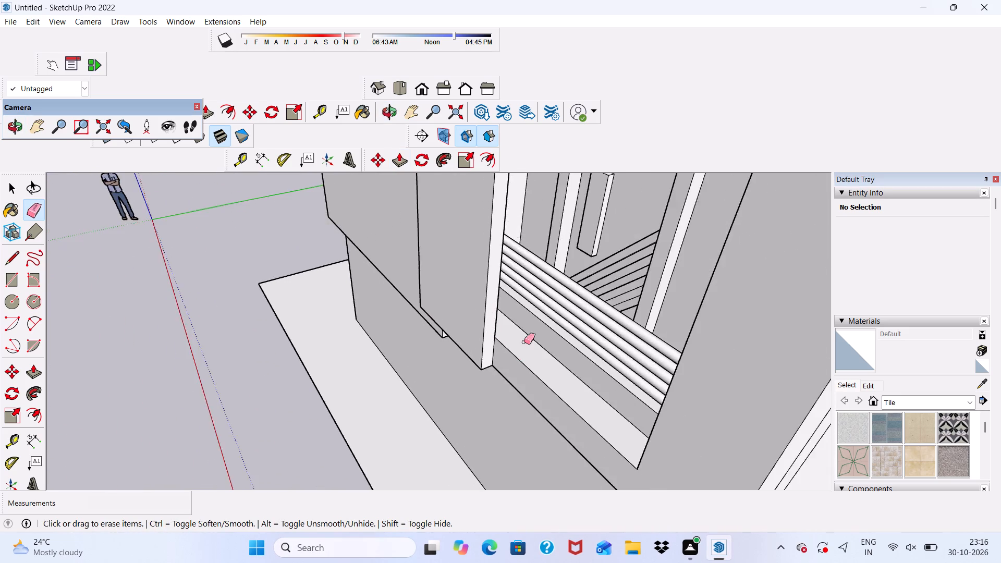
Push/Pull the top face of the parapet wall above the balcony section upward by 3'.
scroll(524, 342, down, 17)
scroll(492, 237, up, 1)
middle_drag(492, 237, 608, 190)
scroll(612, 195, up, 1)
scroll(525, 213, down, 1)
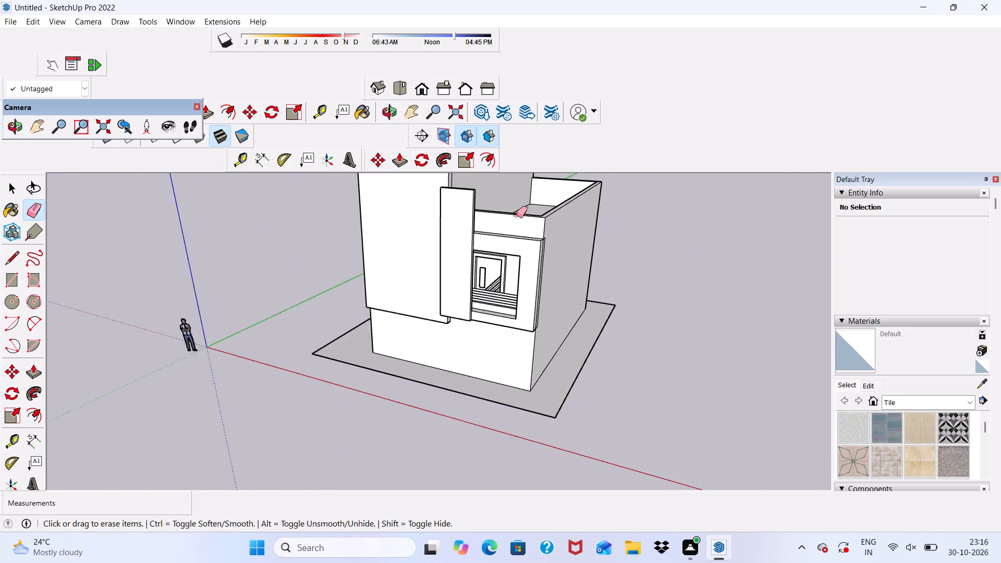
scroll(516, 215, down, 1)
middle_drag(516, 215, 327, 303)
scroll(345, 272, up, 5)
key(space)
scroll(567, 266, up, 4)
middle_drag(574, 271, 467, 258)
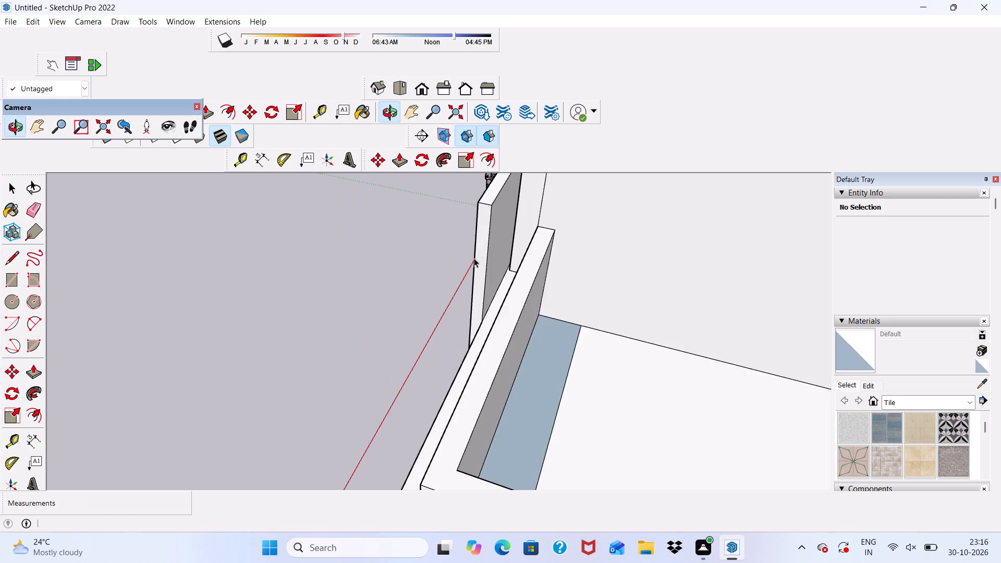
scroll(492, 255, up, 2)
click(538, 260)
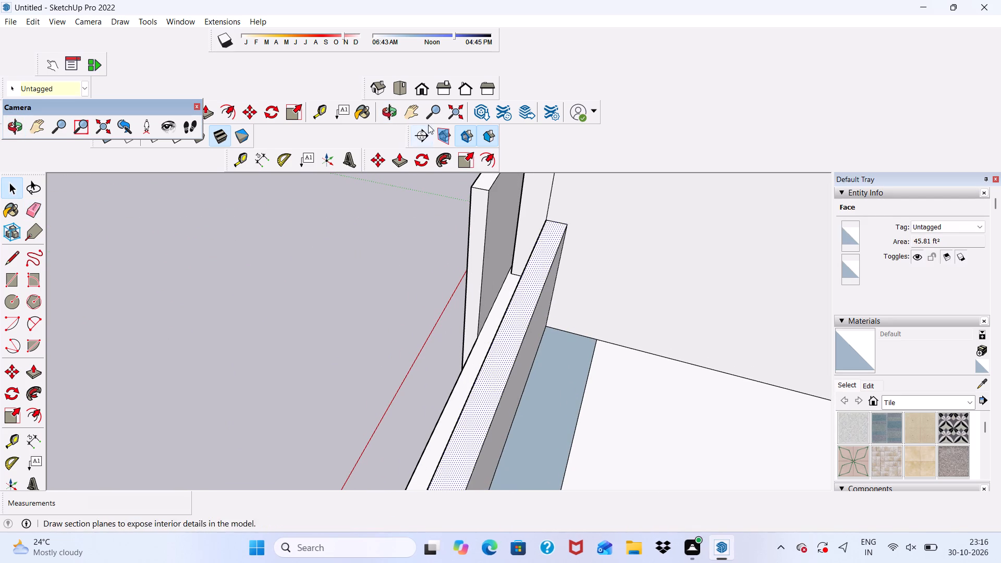
scroll(376, 226, down, 4)
middle_drag(393, 288, 694, 242)
scroll(693, 237, up, 1)
middle_drag(611, 243, 633, 193)
scroll(611, 243, down, 1)
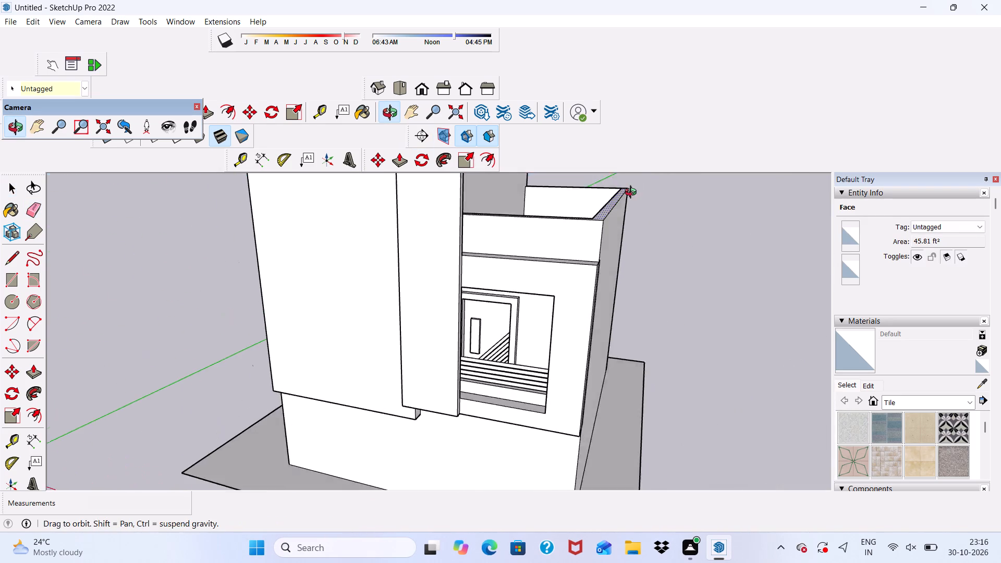
middle_drag(633, 193, 634, 192)
scroll(634, 192, up, 1)
middle_drag(634, 192, 634, 302)
scroll(517, 293, up, 7)
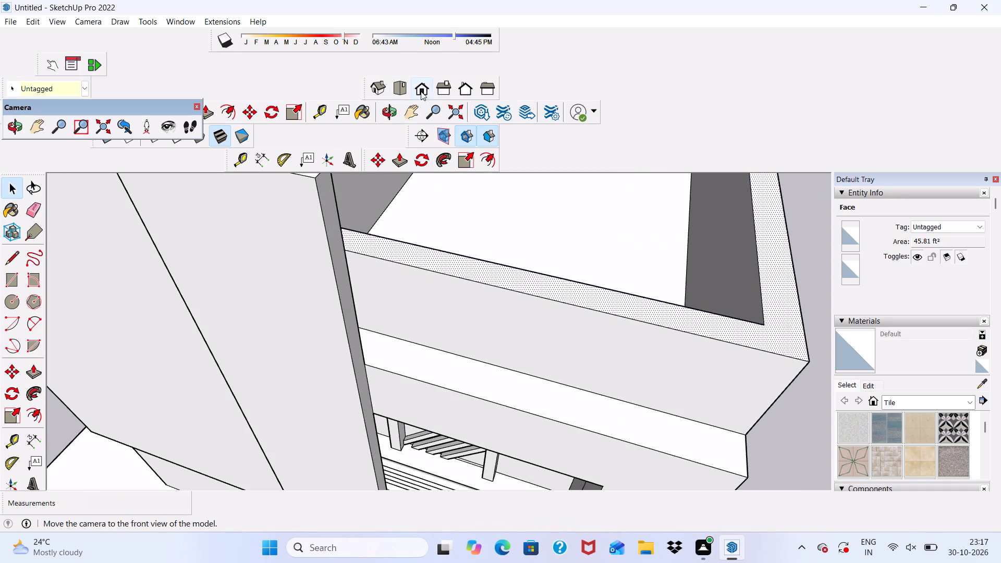
click(34, 374)
scroll(385, 298, up, 1)
click(508, 261)
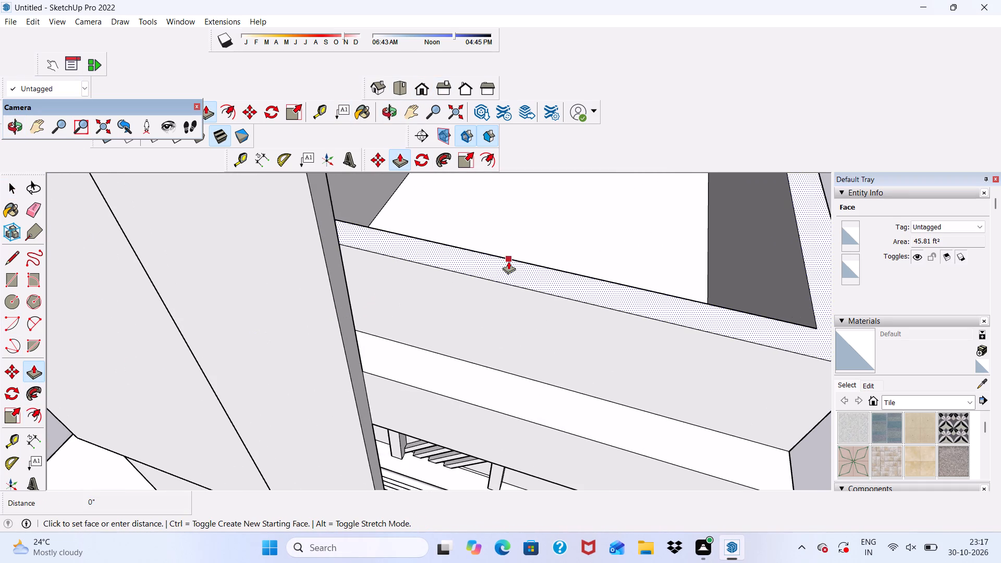
text(3')
key(Return)
key(space)
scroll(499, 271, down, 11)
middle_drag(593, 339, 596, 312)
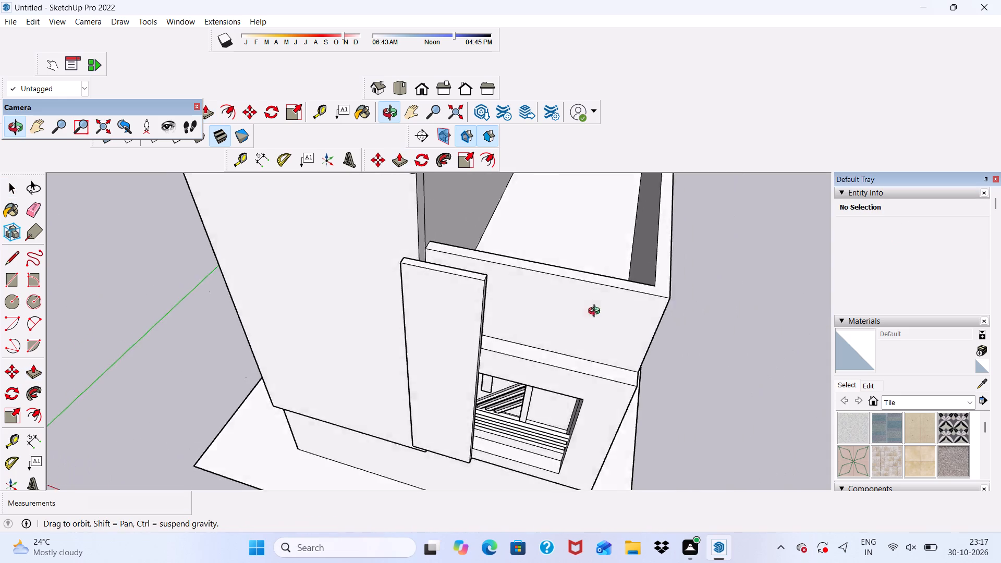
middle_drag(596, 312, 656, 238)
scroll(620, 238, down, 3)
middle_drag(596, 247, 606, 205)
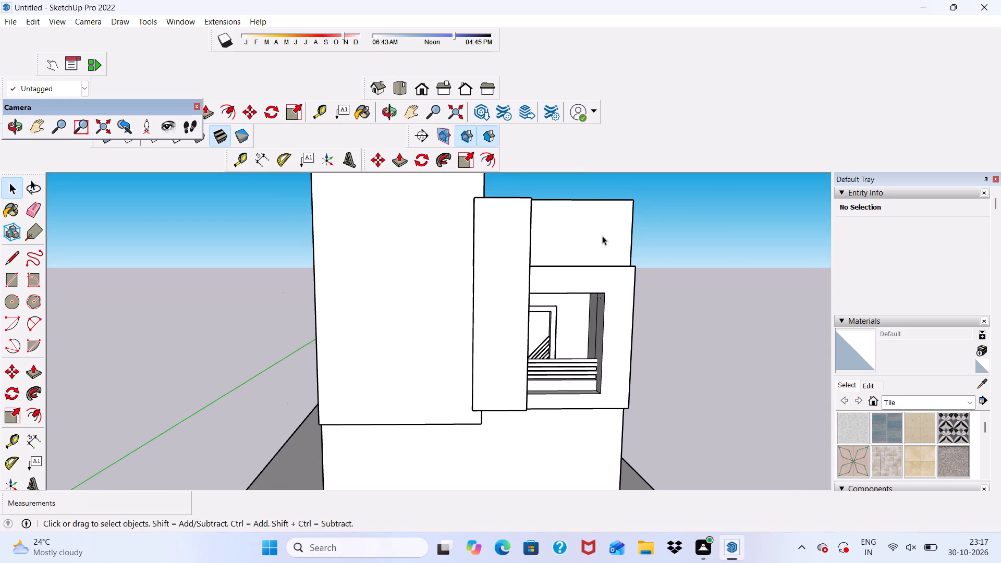
Draw a tall rectangle on the parapet wall's front face directly behind the vertical facade panel.
middle_drag(602, 236, 471, 299)
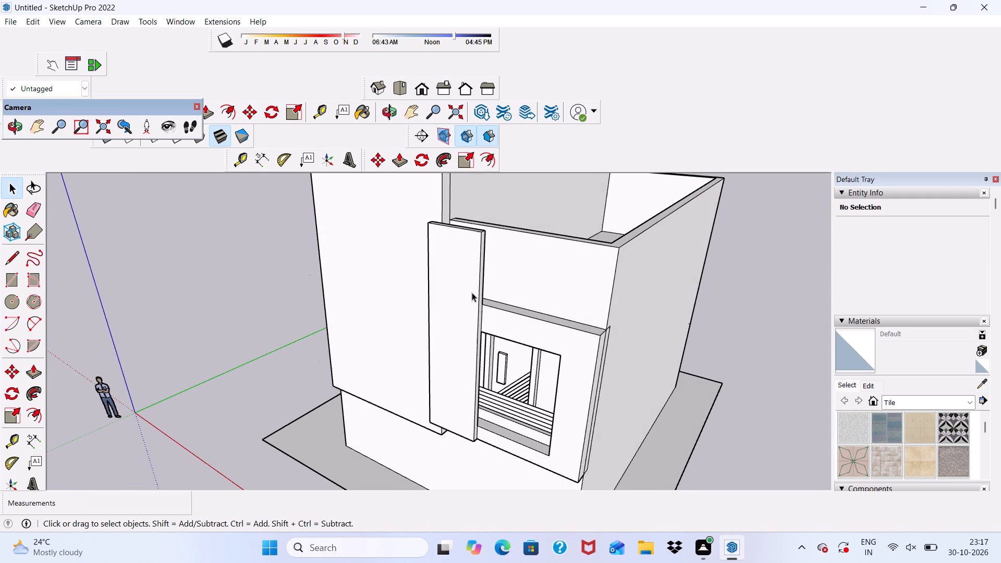
middle_drag(472, 292, 395, 359)
scroll(530, 284, up, 8)
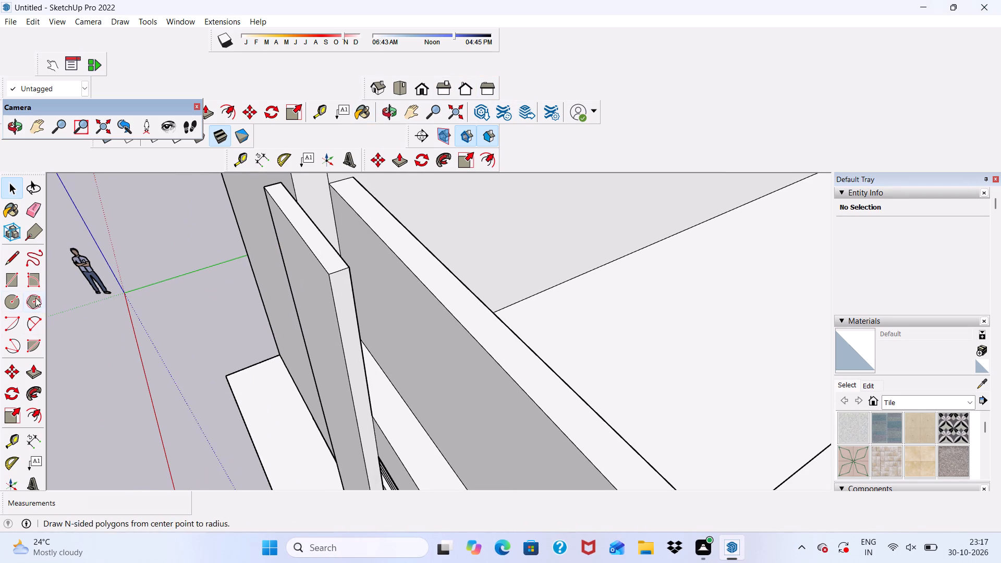
click(7, 278)
scroll(101, 324, down, 2)
middle_drag(130, 334, 152, 347)
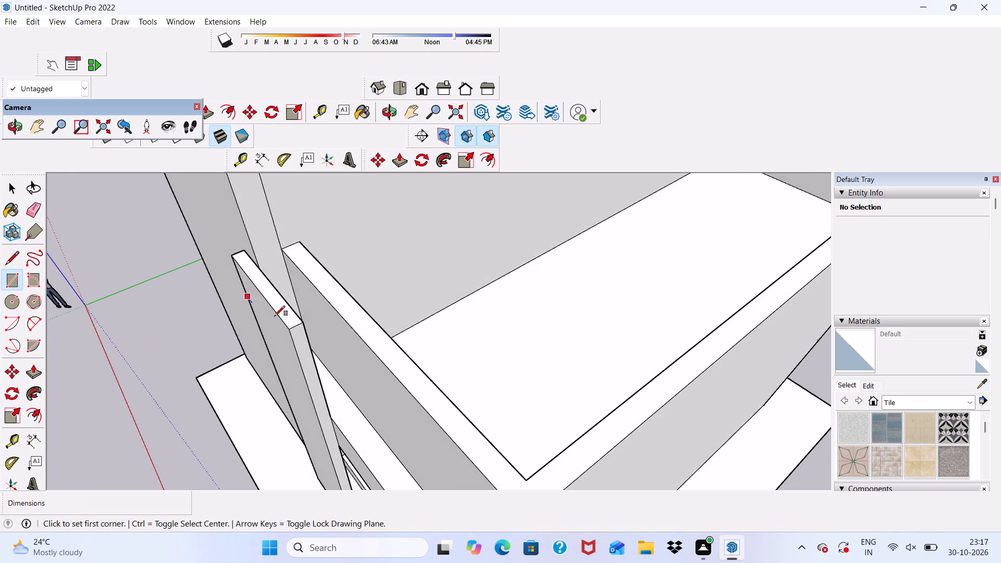
scroll(348, 414, up, 1)
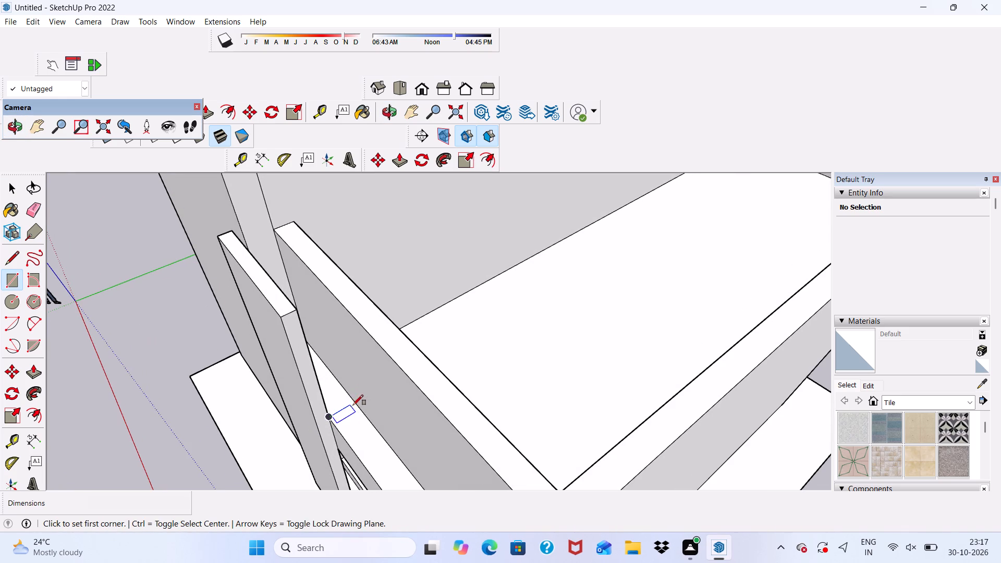
click(355, 404)
scroll(295, 240, up, 5)
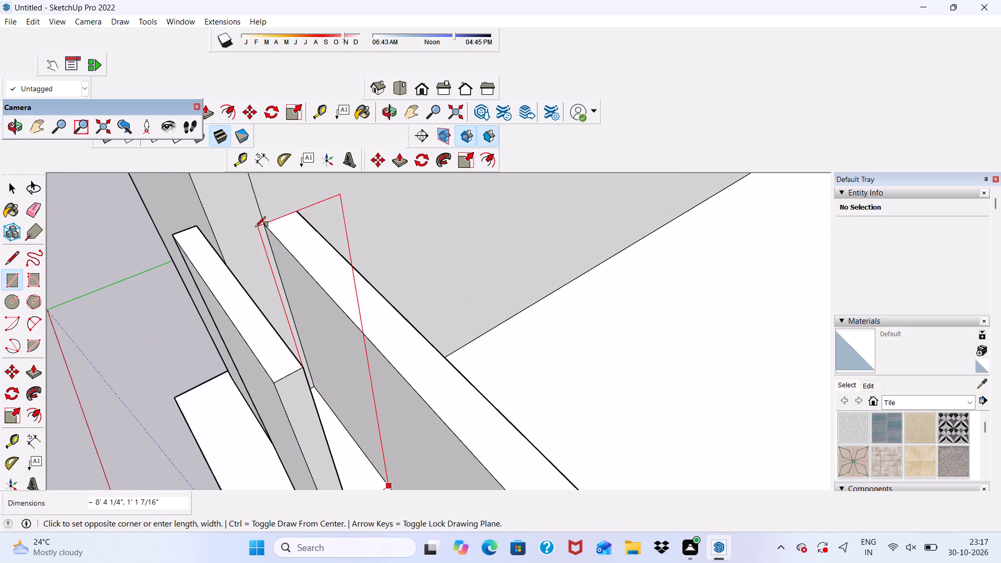
click(263, 229)
scroll(266, 227, down, 5)
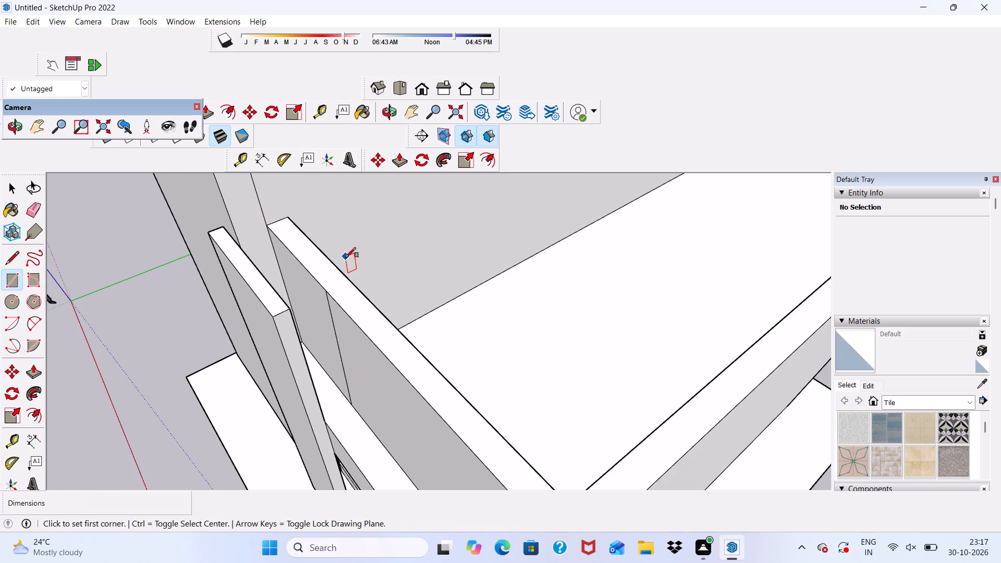
Push/Pull the rectangle behind the panel forward by 1' 1 7/16" to meet the panel's back.
key(space)
scroll(327, 276, up, 3)
click(312, 296)
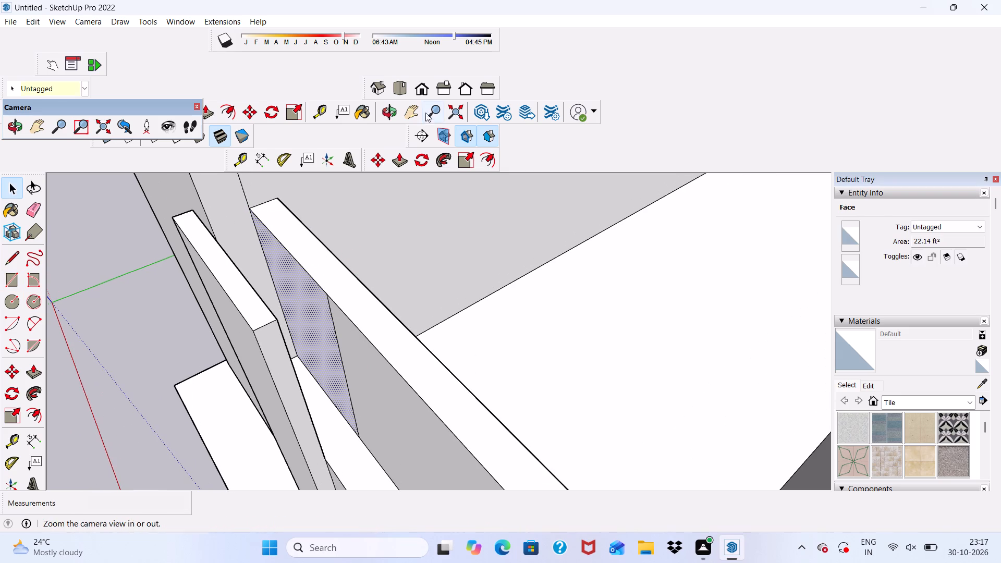
click(26, 366)
click(307, 313)
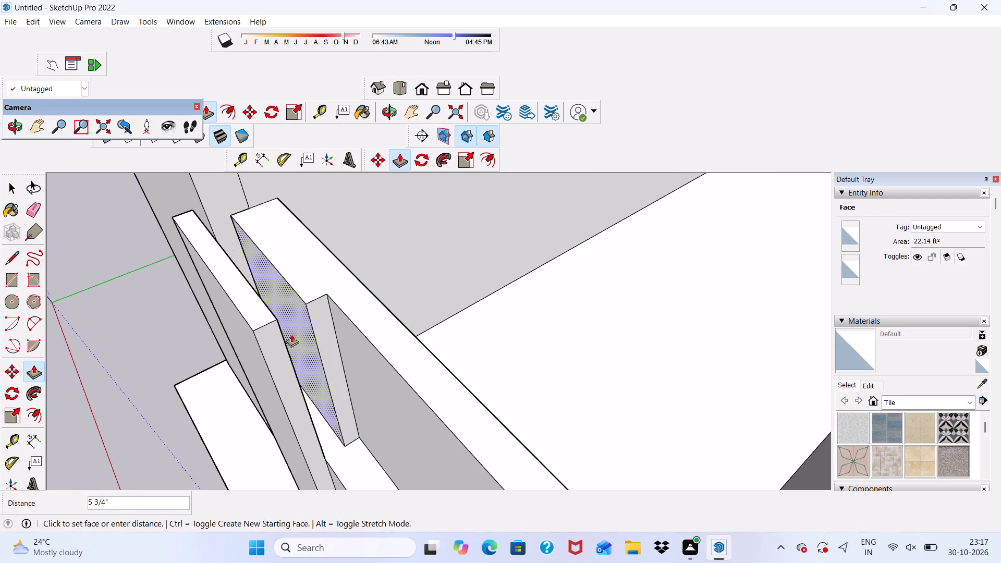
click(270, 370)
scroll(274, 338, down, 3)
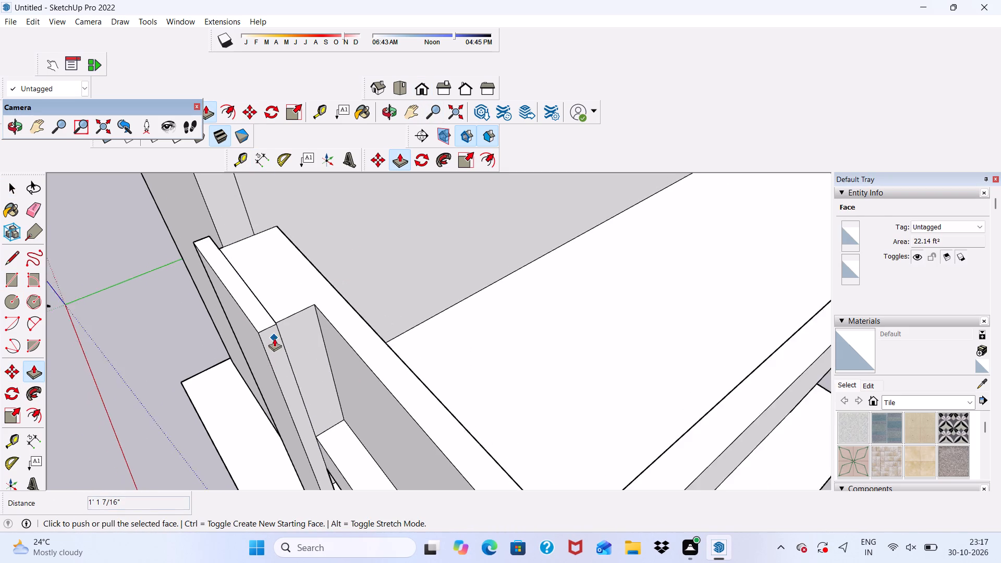
Examine the junction between the extruded block, the vertical panel and the parapet wall from several angles.
middle_drag(274, 338, 145, 344)
scroll(283, 227, up, 4)
scroll(213, 239, down, 1)
middle_drag(213, 239, 340, 352)
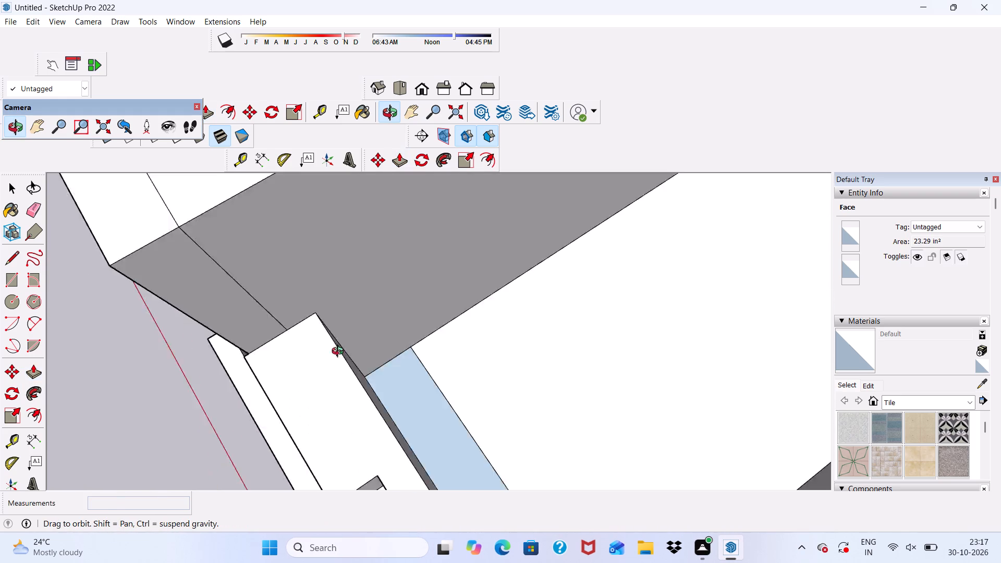
middle_drag(340, 352, 342, 359)
scroll(341, 357, up, 4)
scroll(300, 400, down, 2)
middle_drag(295, 346, 383, 224)
scroll(425, 222, down, 8)
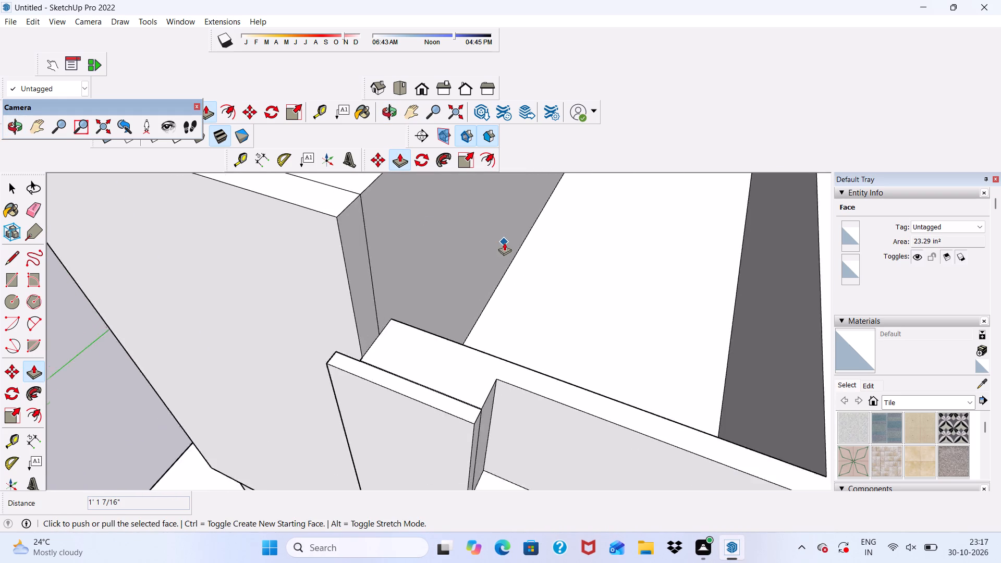
scroll(504, 242, down, 4)
middle_drag(488, 286, 445, 280)
scroll(429, 298, up, 12)
middle_drag(427, 300, 367, 314)
scroll(367, 314, up, 10)
Push/Pull the vertical panel's narrow top face level with the top of the block behind it.
key(space)
click(407, 295)
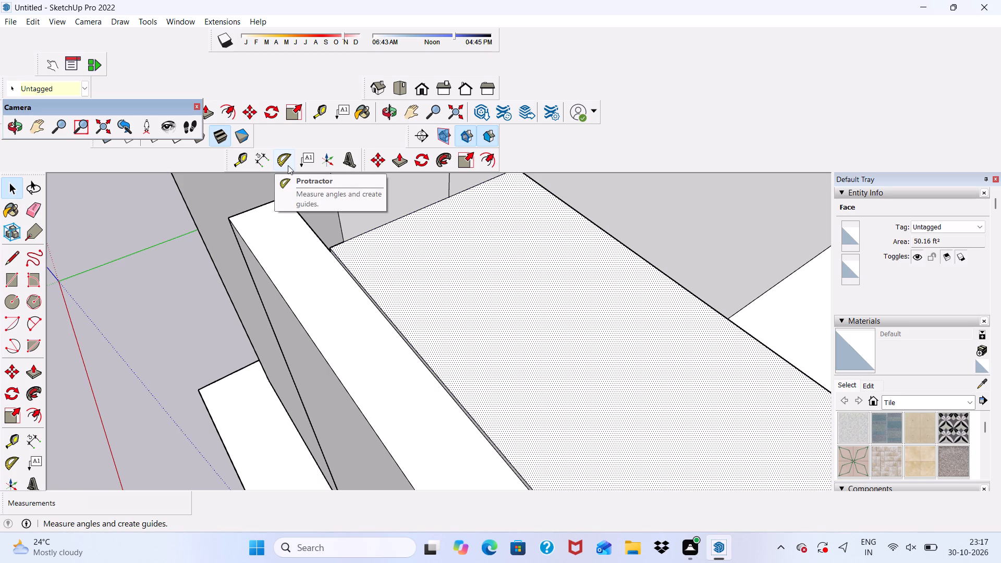
scroll(288, 165, down, 1)
middle_drag(315, 199, 325, 211)
scroll(315, 199, down, 1)
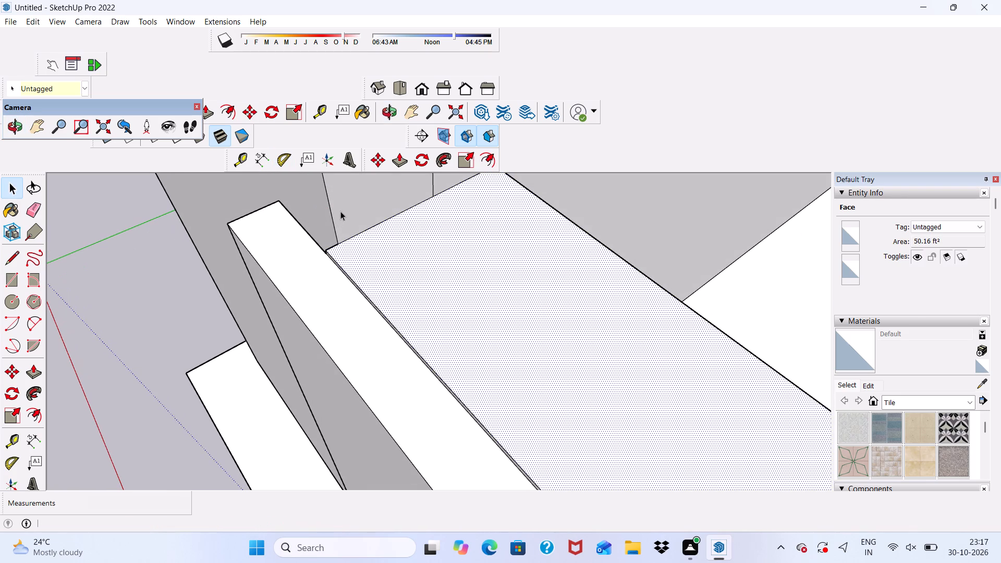
click(320, 320)
click(394, 155)
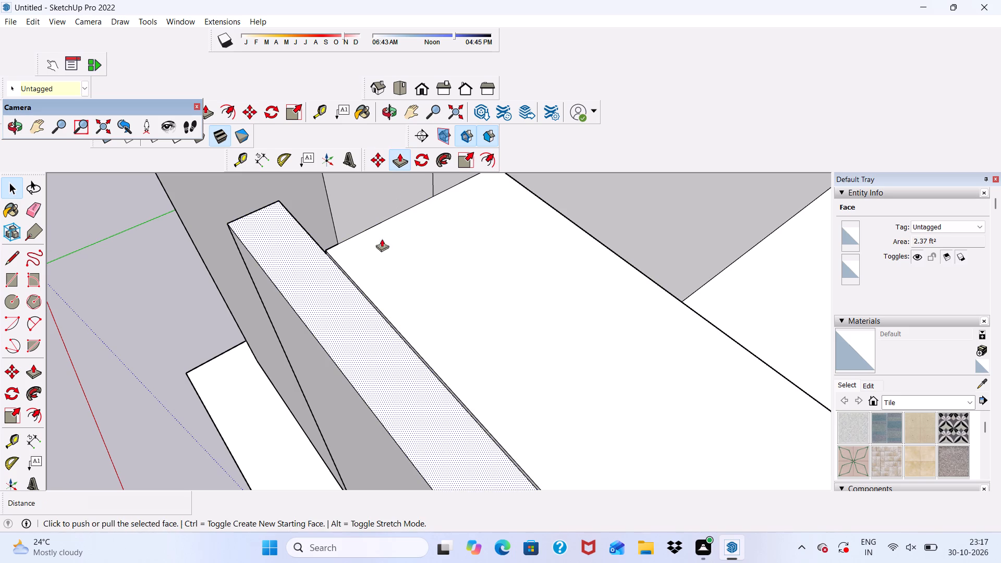
click(344, 309)
click(393, 284)
scroll(370, 271, down, 4)
middle_drag(382, 322, 385, 322)
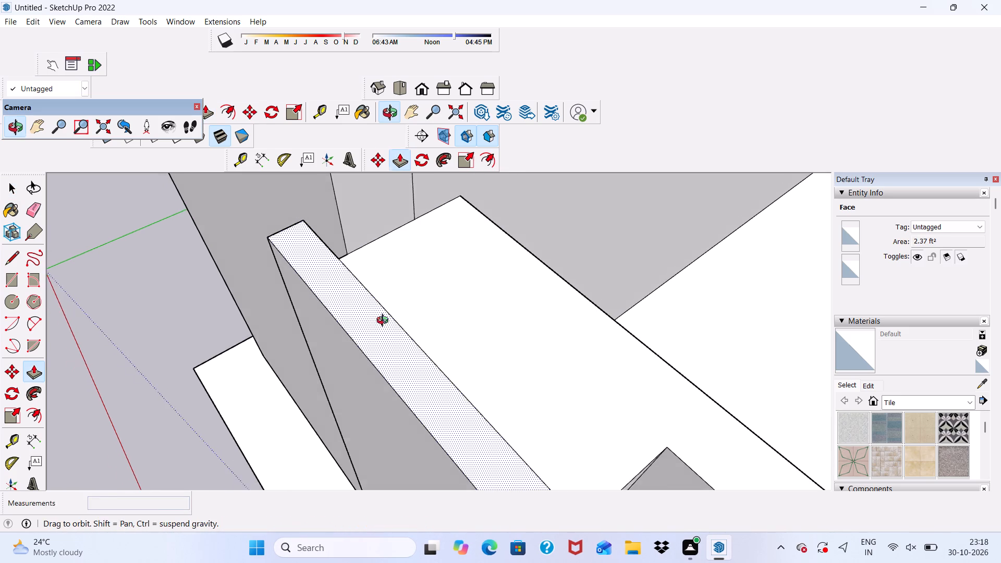
middle_drag(385, 322, 450, 259)
scroll(455, 261, up, 1)
scroll(451, 238, down, 6)
middle_drag(502, 344, 455, 285)
Erase the vertical seam between the panel's side and the block behind it.
key(space)
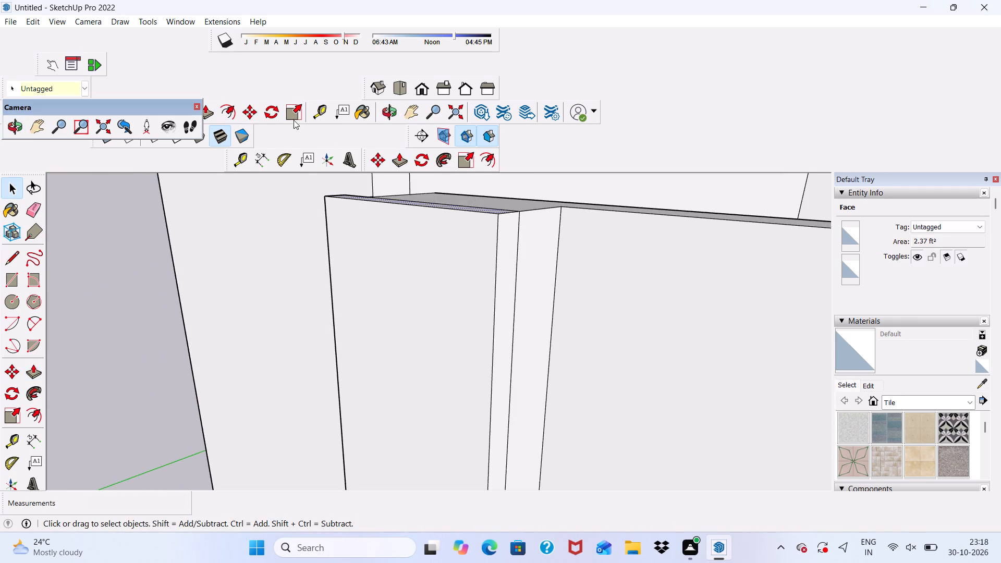
scroll(242, 175, down, 2)
click(125, 244)
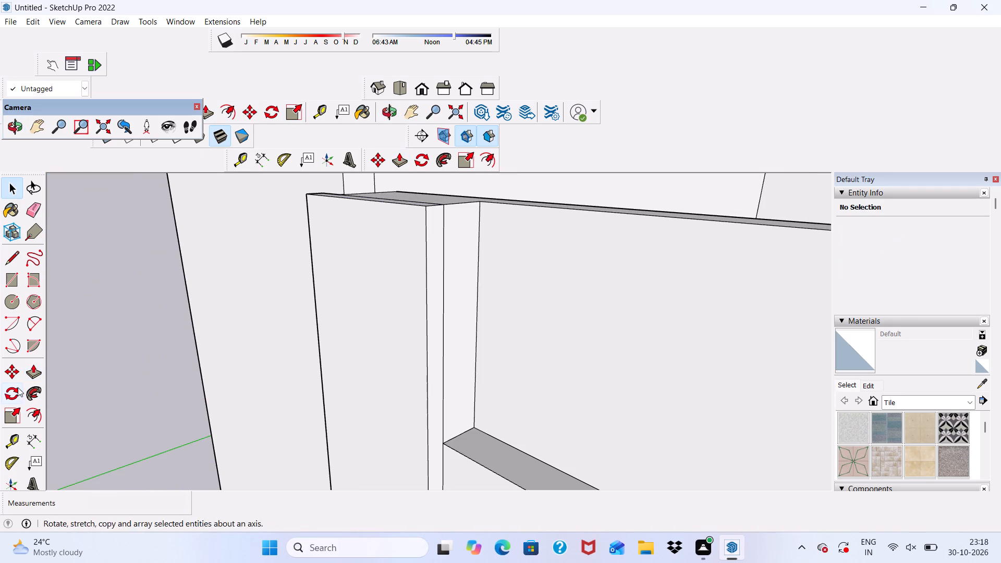
click(34, 212)
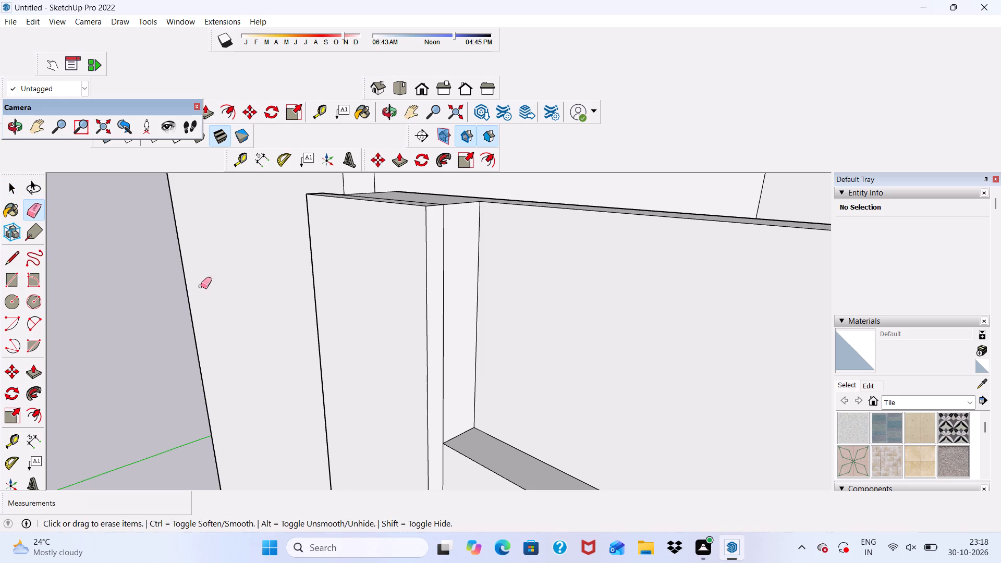
click(447, 299)
click(442, 263)
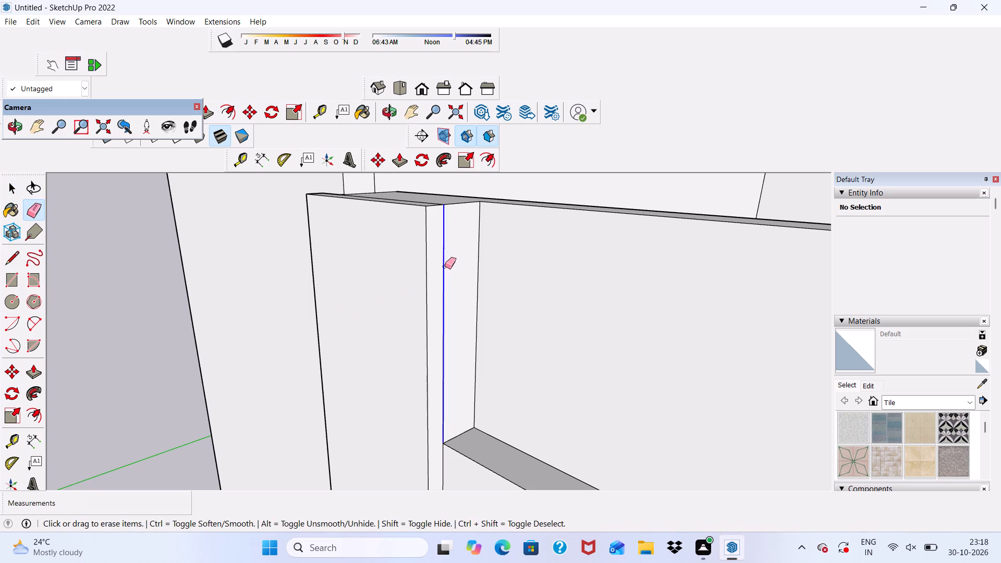
scroll(419, 256, down, 6)
middle_drag(449, 286, 504, 278)
key(space)
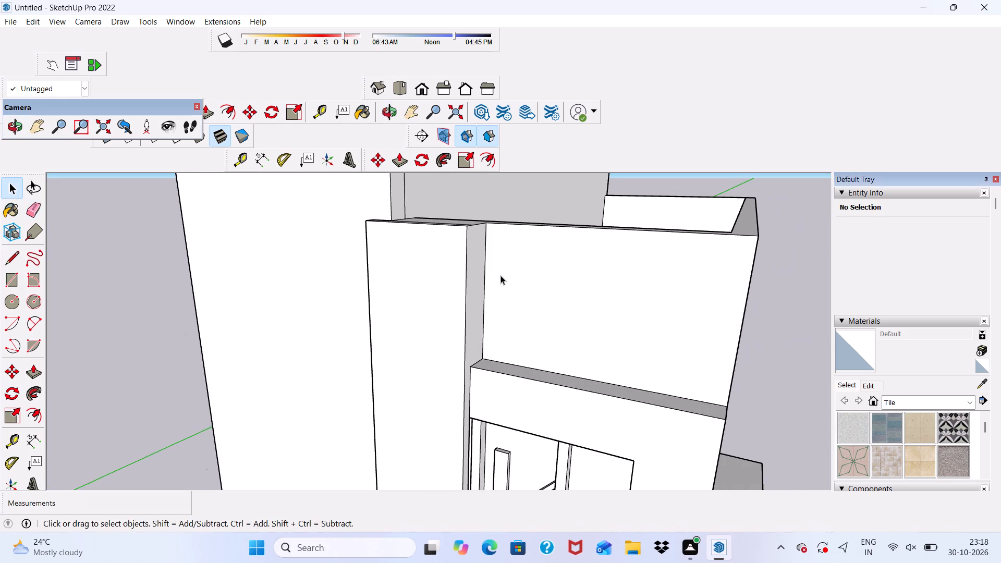
Draw a rectangle about 5' 2 11/16" by 3' 8 3/16" on the parapet's front face, starting at its top corner beside the panel.
scroll(499, 275, down, 4)
middle_drag(499, 292, 502, 266)
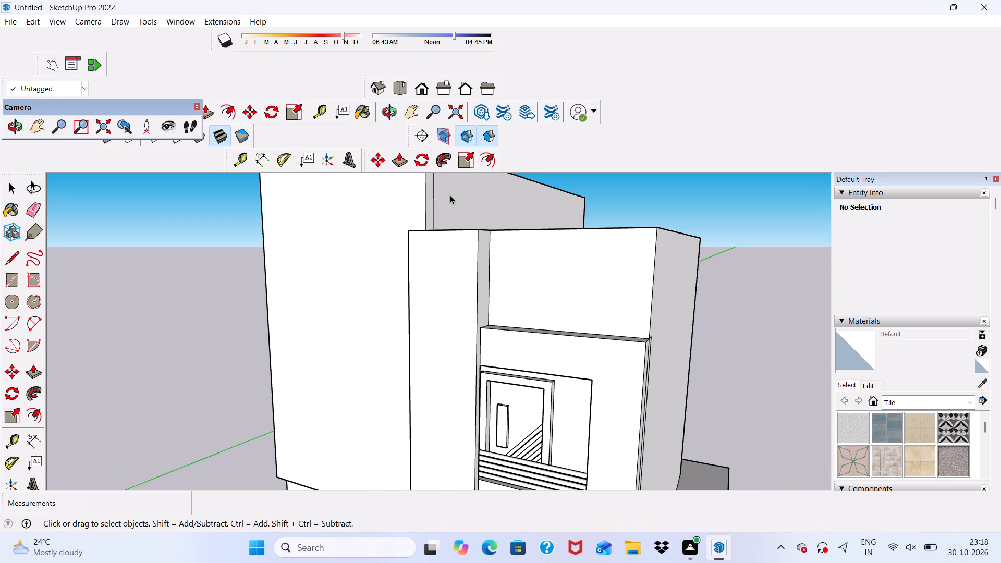
scroll(408, 165, up, 2)
scroll(250, 172, up, 1)
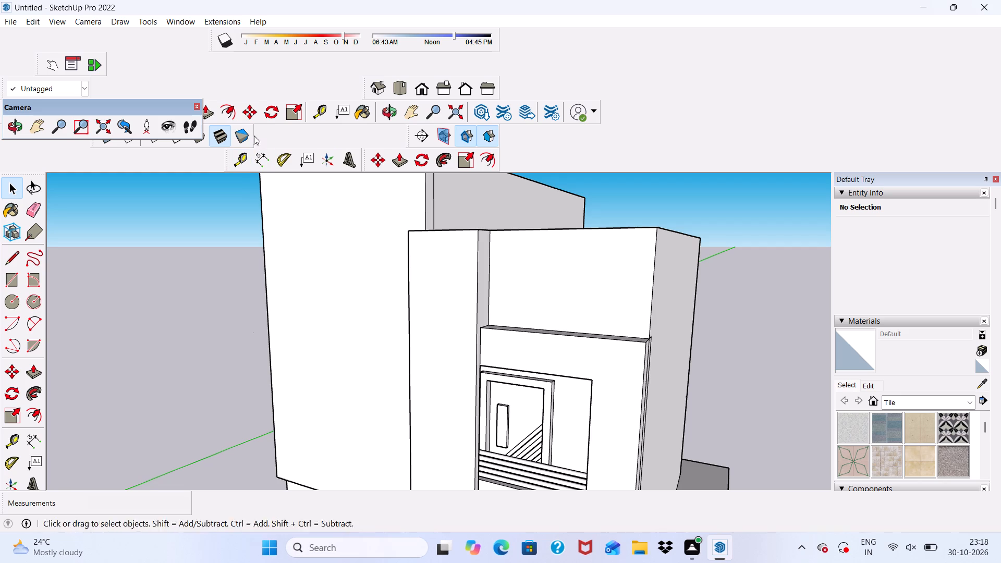
click(11, 277)
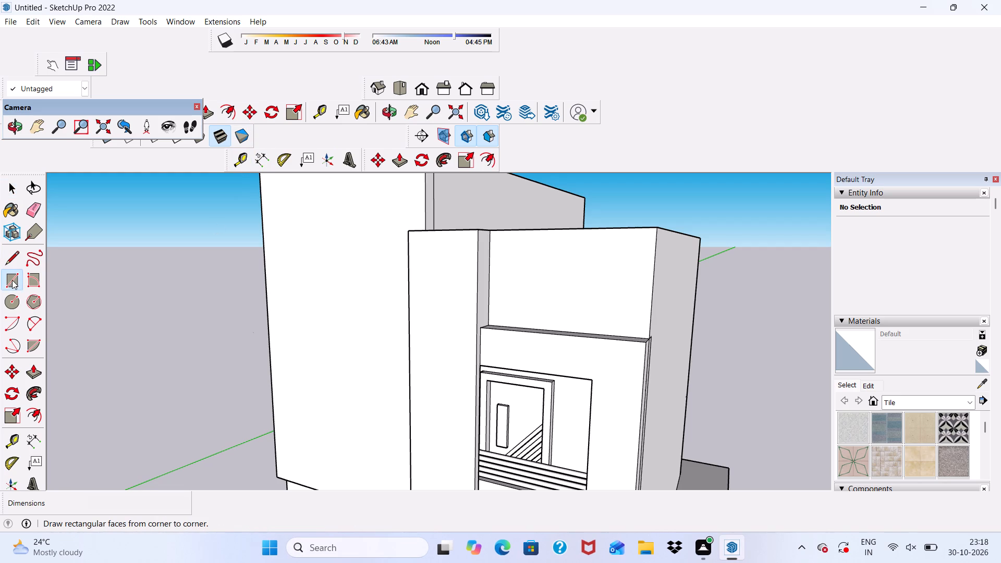
scroll(565, 221, up, 4)
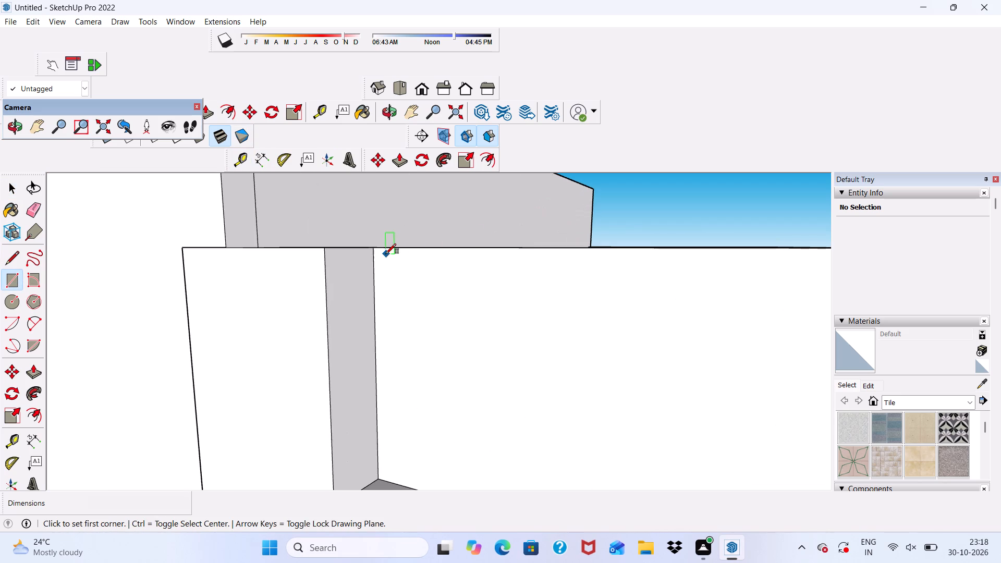
click(371, 252)
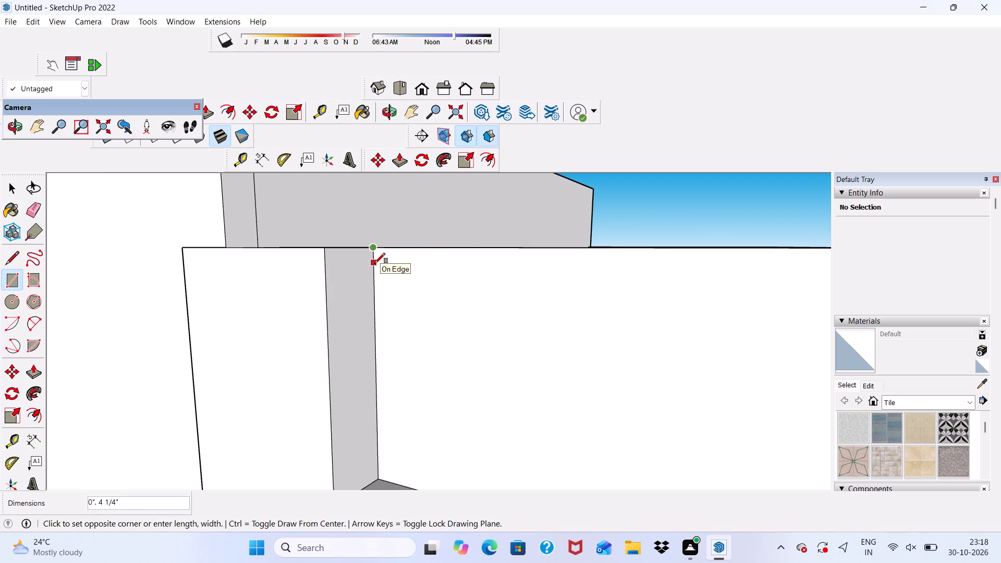
scroll(383, 259, down, 6)
scroll(456, 380, down, 4)
scroll(486, 399, up, 4)
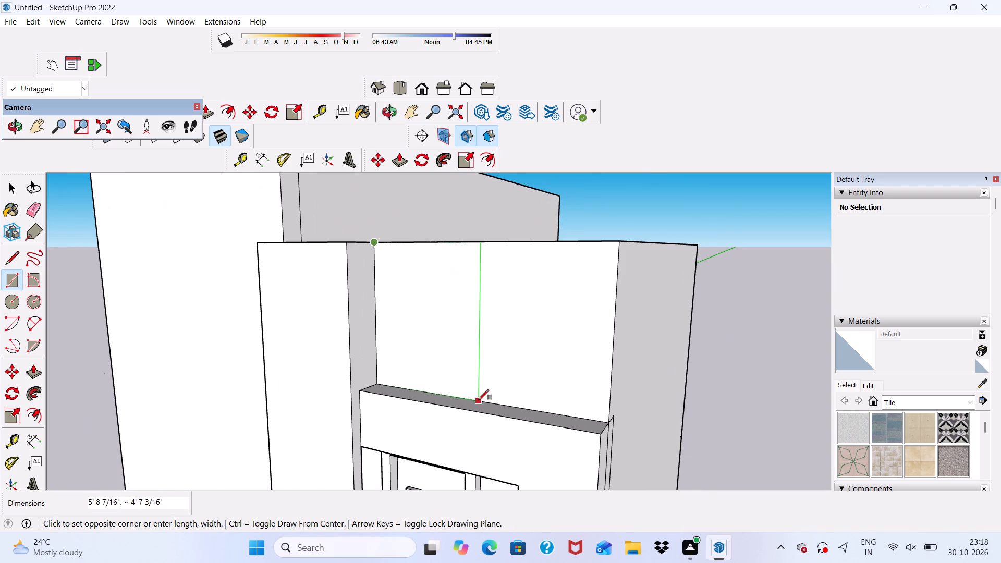
click(495, 348)
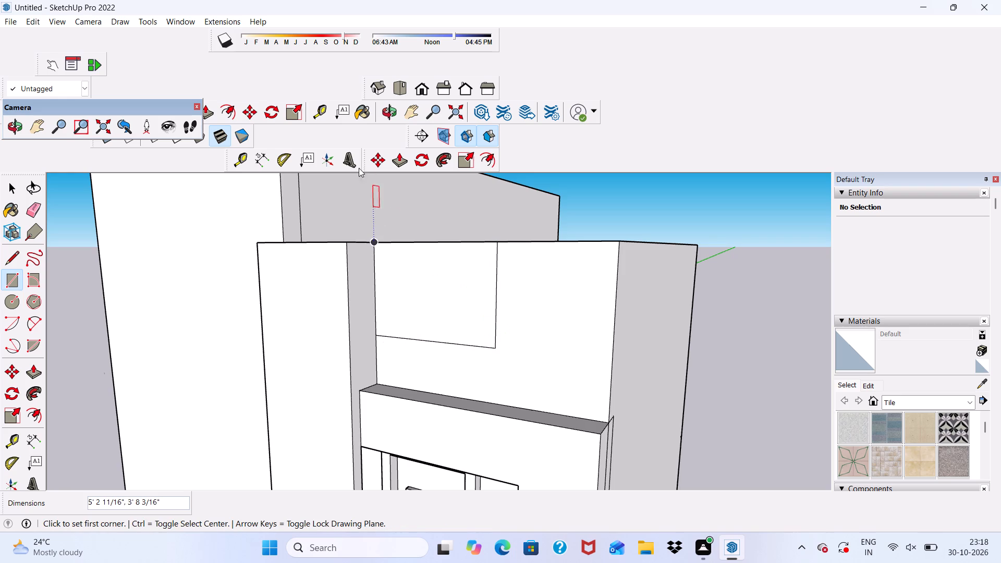
Push/Pull the new rectangle 9" through the parapet wall to cut an open notch beside the panel.
click(402, 162)
click(441, 284)
middle_drag(493, 229, 496, 250)
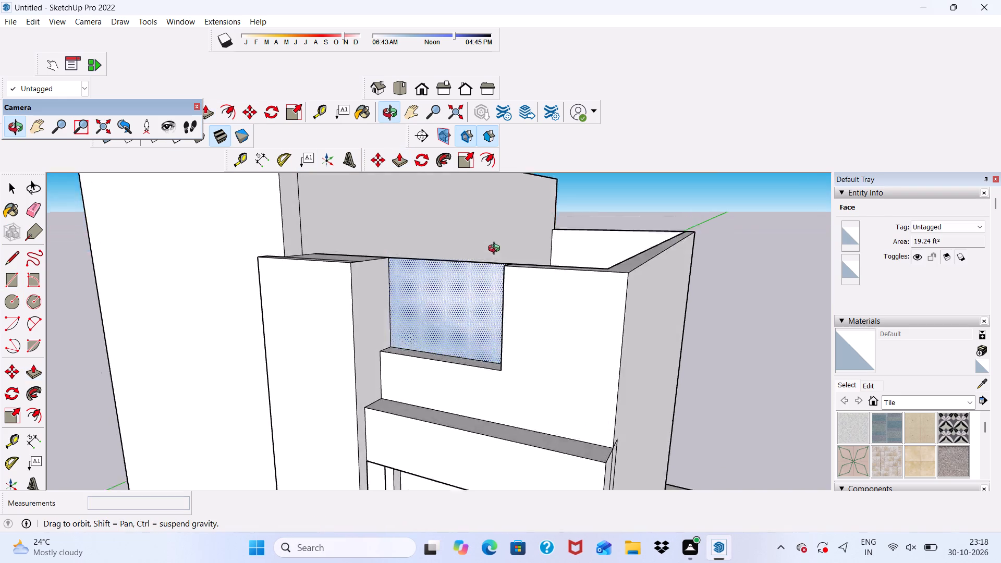
middle_drag(496, 250, 470, 305)
drag(401, 360, 405, 353)
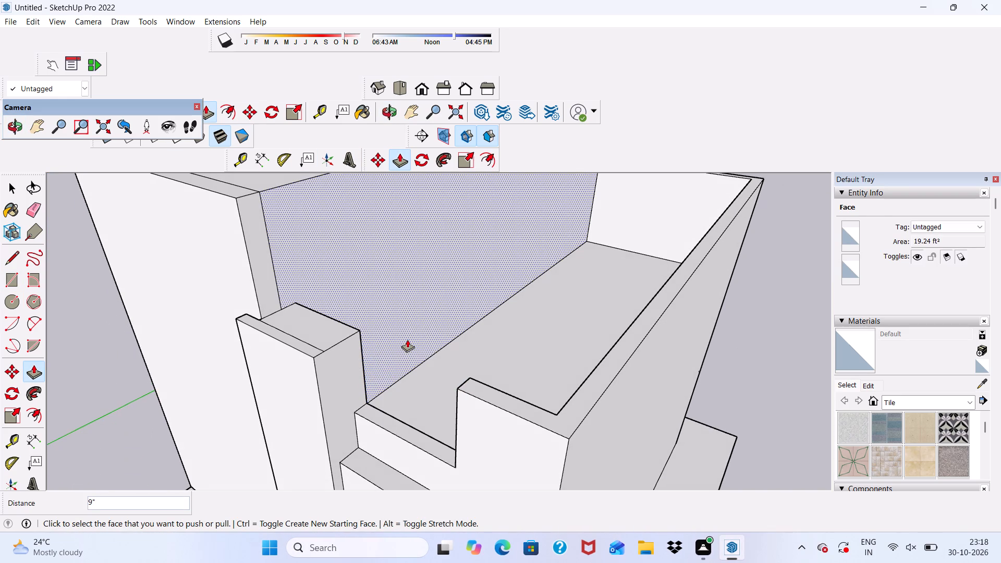
scroll(416, 357, right, 1)
scroll(416, 357, up, 1)
key(space)
Examine the notch in the parapet wall and the surrounding roof terrace from different angles.
scroll(508, 333, down, 1)
scroll(514, 333, up, 1)
scroll(546, 332, down, 1)
scroll(546, 332, up, 1)
scroll(590, 329, down, 1)
scroll(602, 329, up, 1)
scroll(628, 328, down, 1)
scroll(642, 328, up, 1)
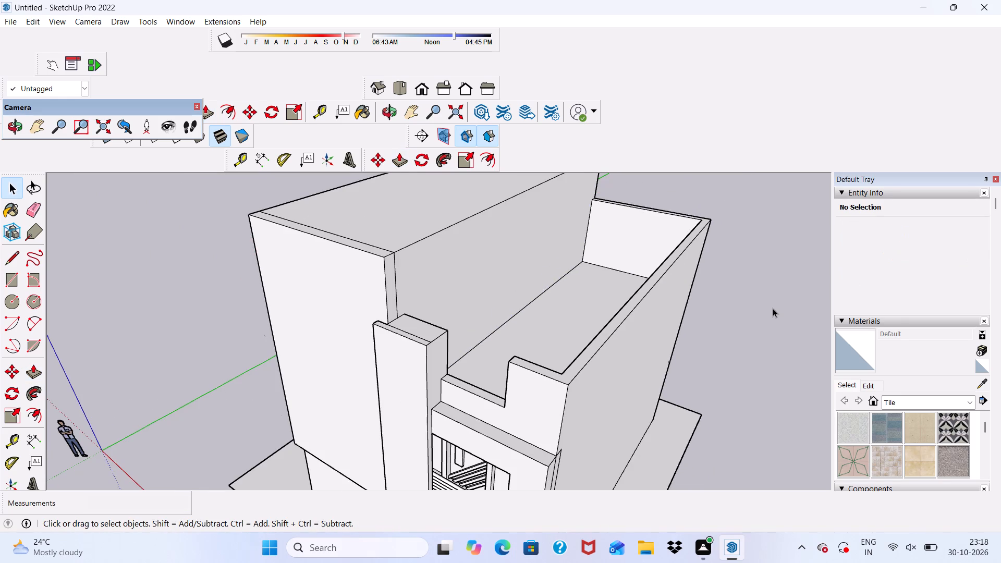
click(773, 308)
scroll(725, 323, down, 1)
middle_drag(715, 332, 676, 308)
scroll(677, 301, left, 2)
scroll(482, 322, up, 5)
scroll(457, 327, down, 1)
middle_drag(457, 328, 479, 331)
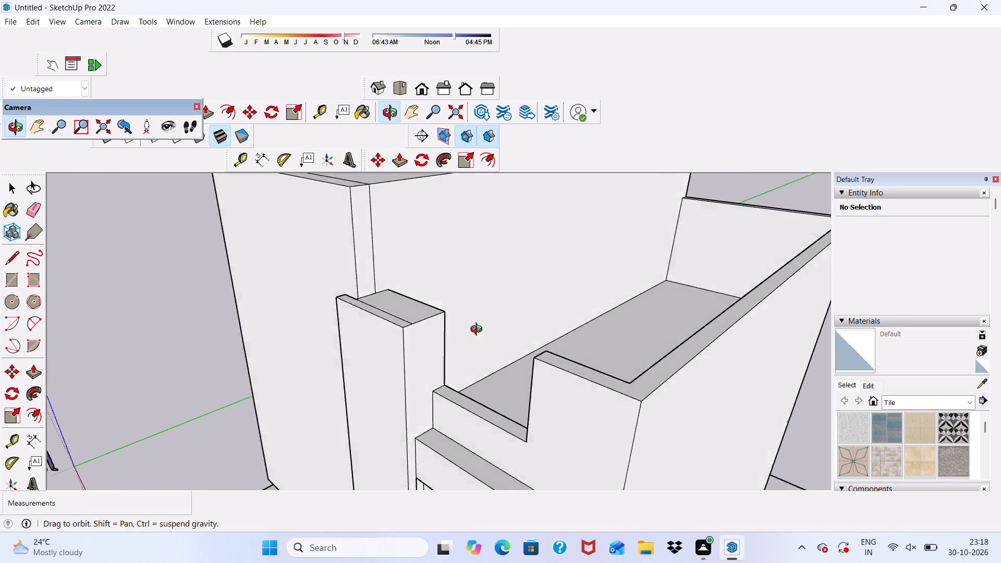
middle_drag(479, 331, 678, 330)
Draw a circle with an area of about 29 in² near the top of the notch's narrow side face, opposite the panel.
scroll(678, 331, up, 3)
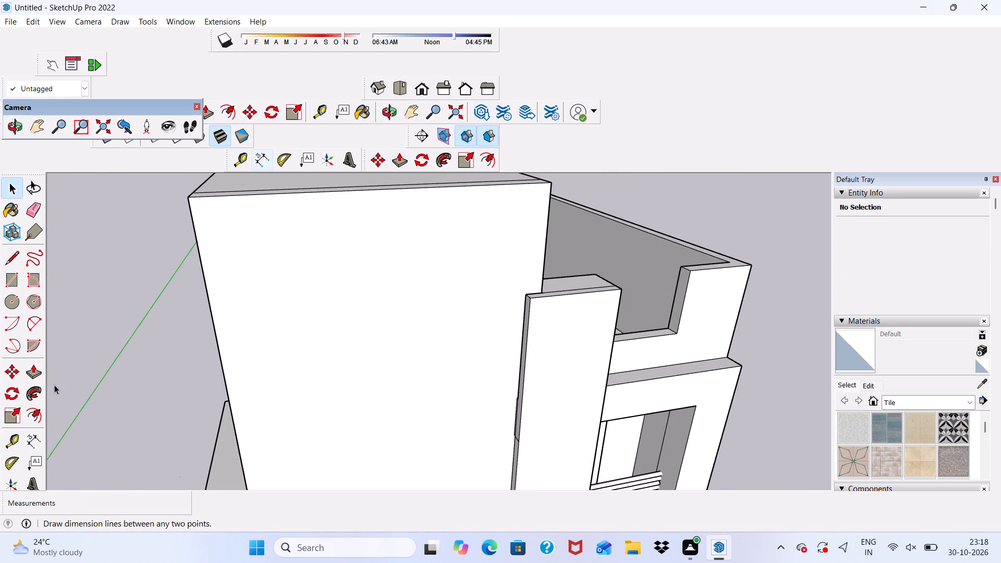
scroll(54, 385, up, 4)
click(10, 300)
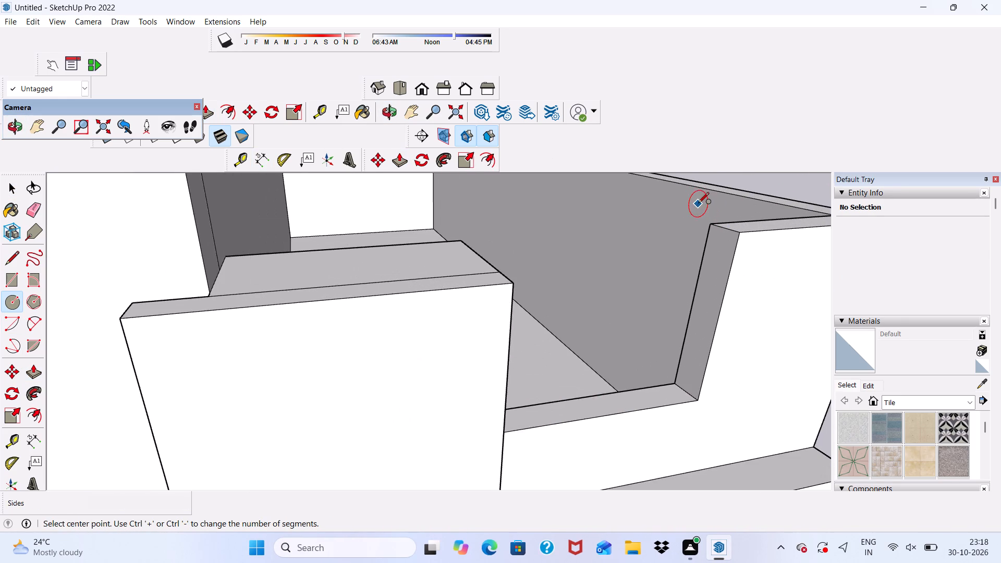
scroll(698, 204, up, 3)
click(718, 248)
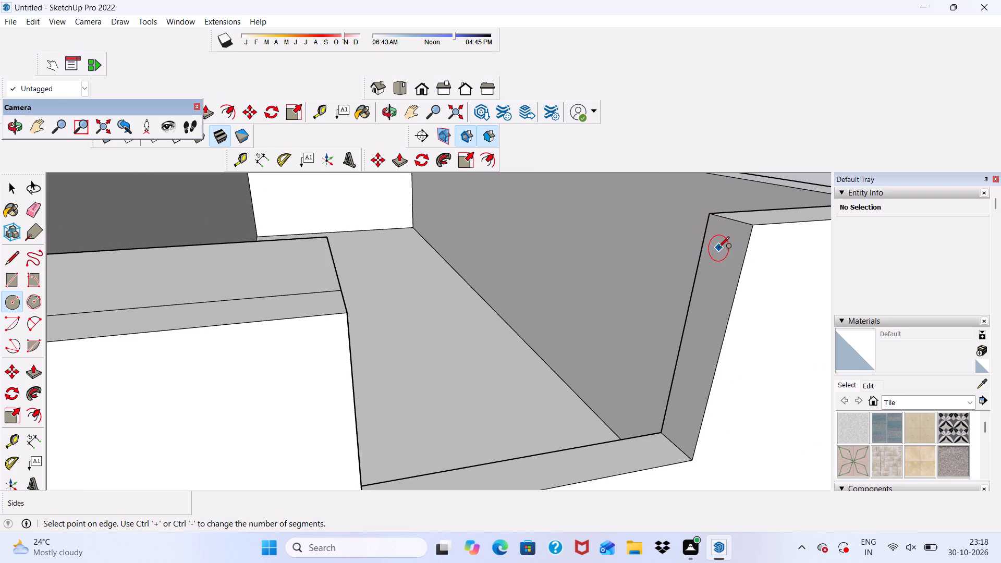
scroll(718, 248, up, 3)
click(719, 229)
Copy the circle about 8 5/8" down the notch's side face and array the copy 5 times at that spacing.
scroll(595, 291, down, 1)
scroll(595, 291, left, 1)
scroll(594, 296, down, 1)
scroll(594, 296, left, 1)
scroll(594, 298, down, 1)
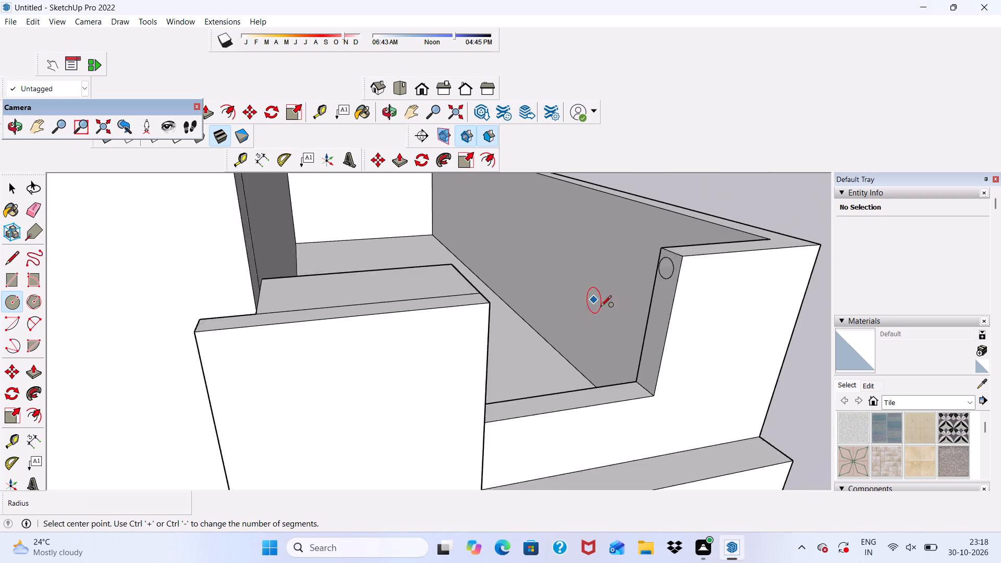
scroll(601, 307, down, 1)
key(space)
scroll(641, 306, up, 5)
double_click(652, 269)
scroll(638, 269, left, 1)
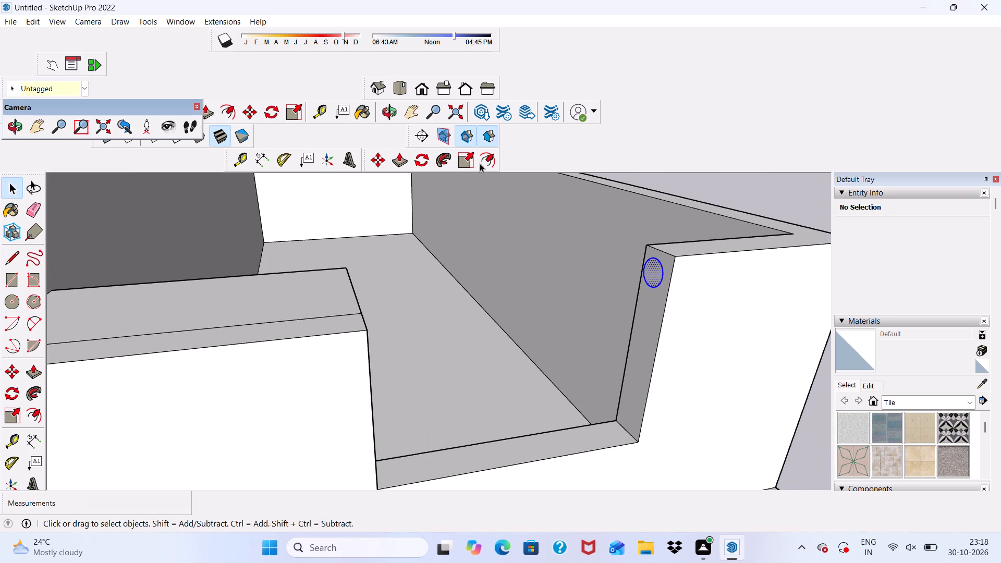
scroll(338, 172, right, 1)
scroll(323, 199, left, 1)
scroll(382, 160, left, 1)
click(381, 160)
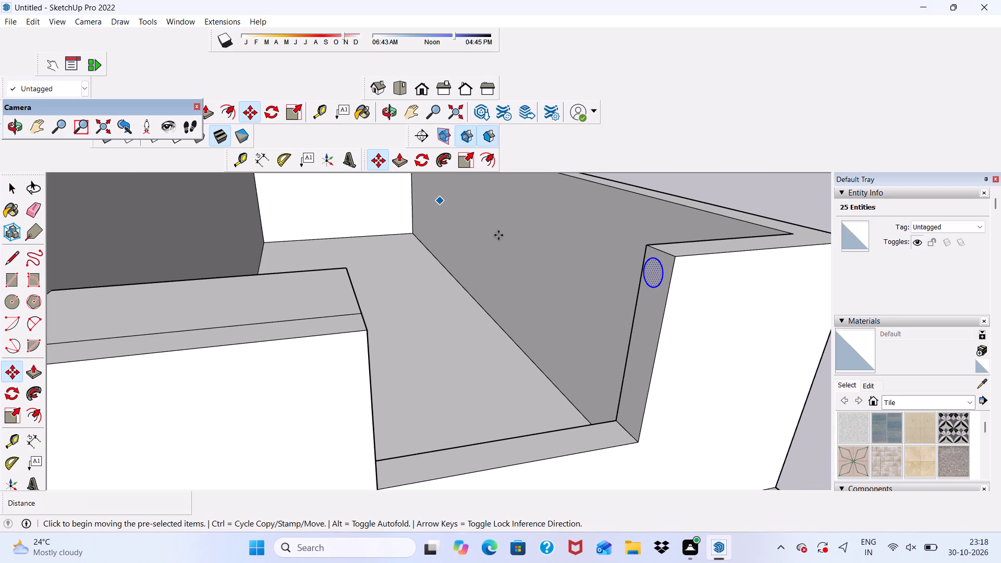
scroll(650, 277, left, 20)
scroll(650, 277, left, 6)
click(654, 279)
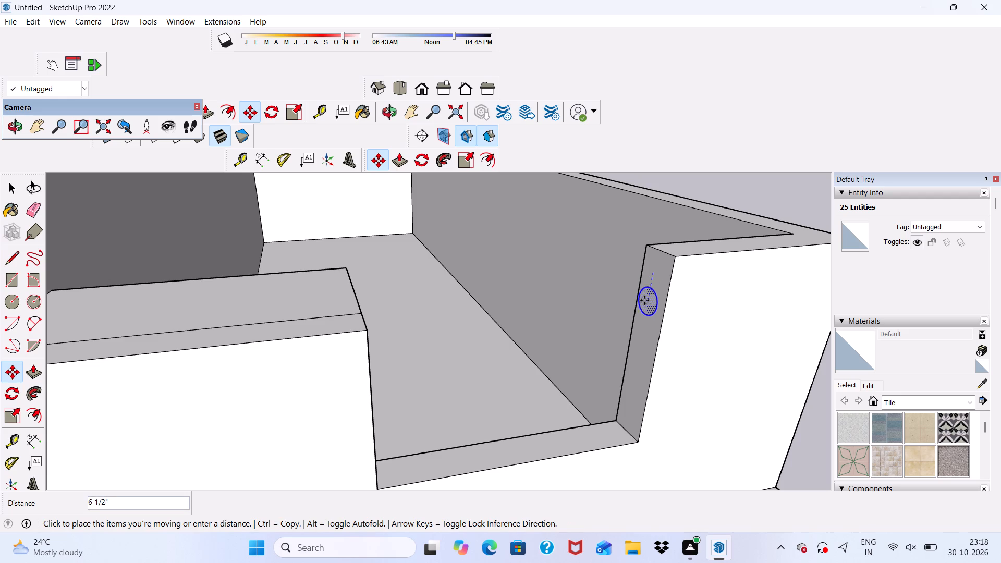
click(644, 311)
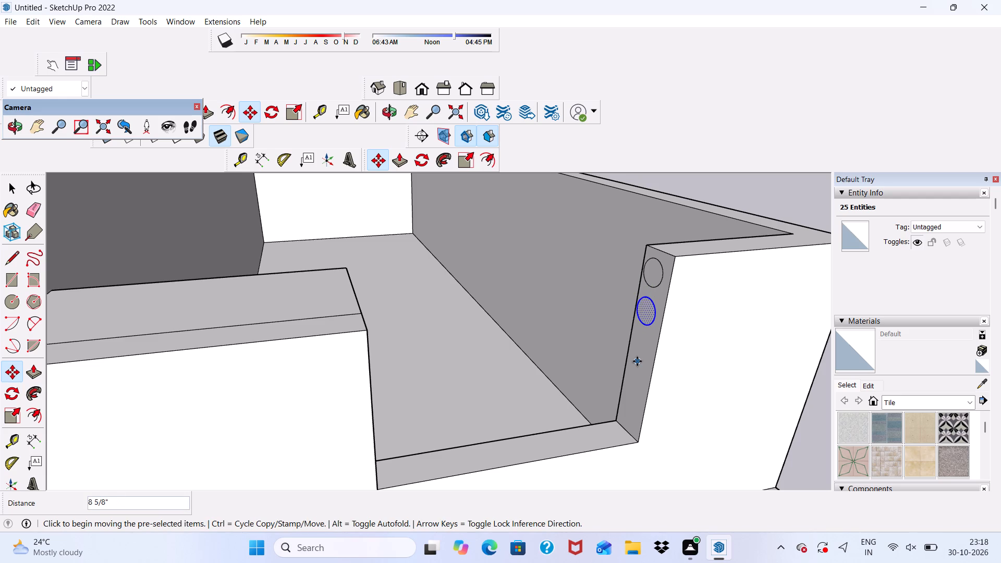
key(shift+asterisk)
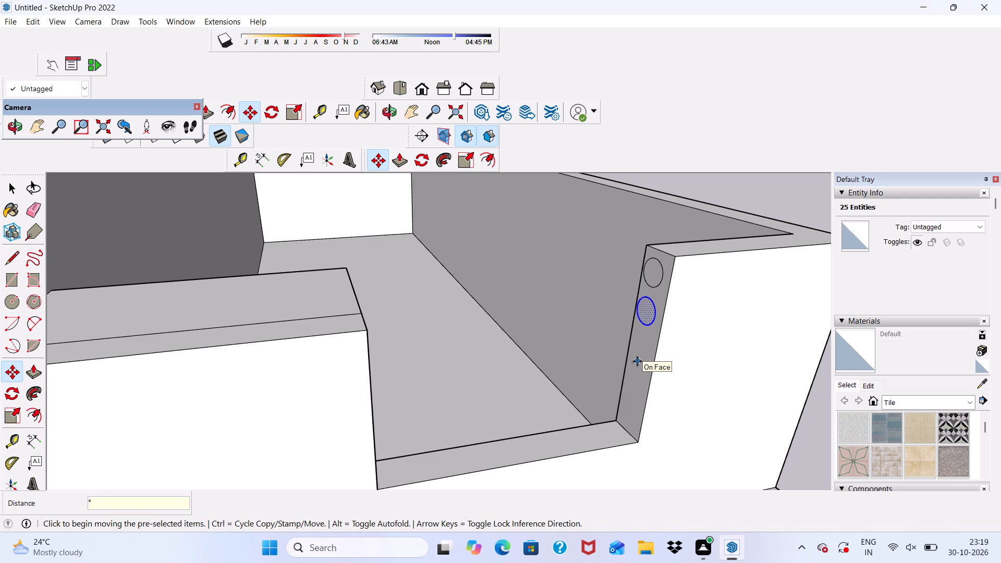
key(5)
key(Return)
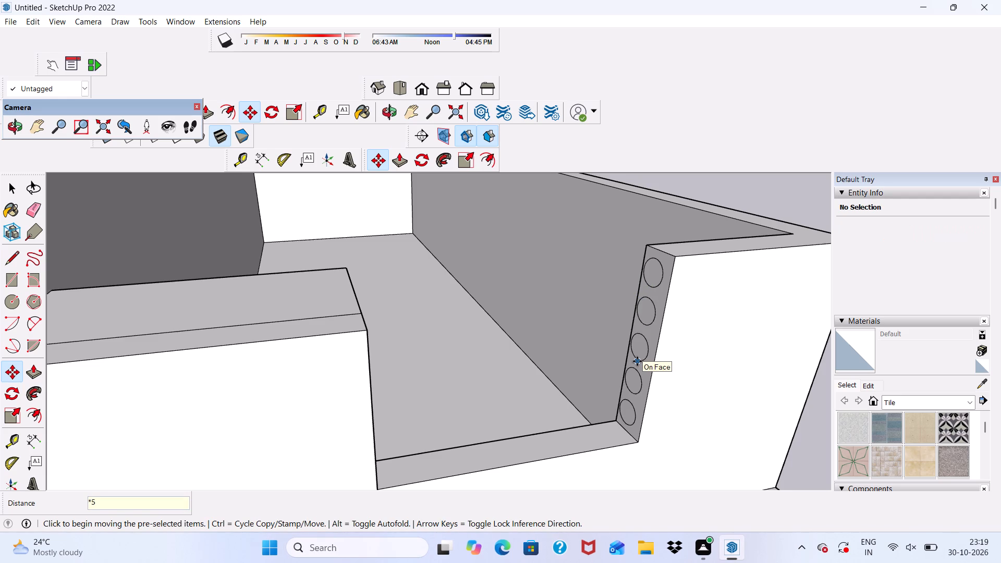
Push/Pull the top circle 5' 2 11/16" across the notch to the panel's side to form a round railing bar.
scroll(648, 366, down, 5)
key(space)
scroll(669, 300, up, 5)
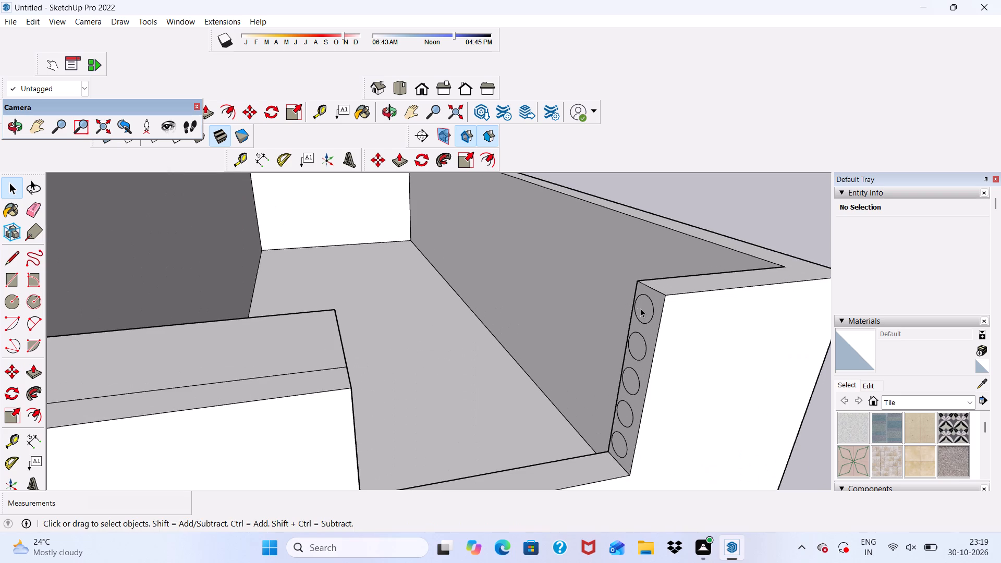
click(647, 310)
click(402, 156)
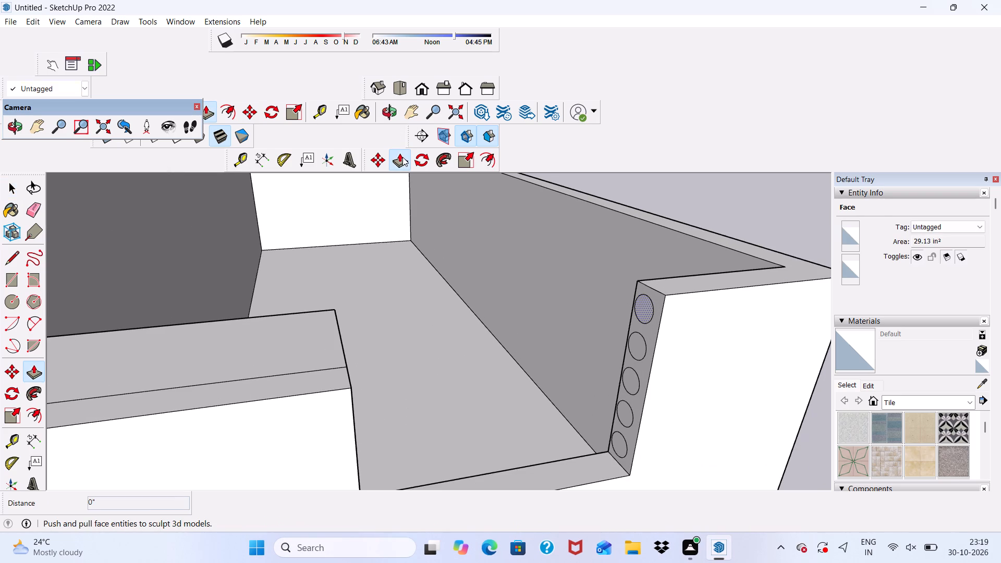
click(648, 309)
scroll(521, 347, down, 3)
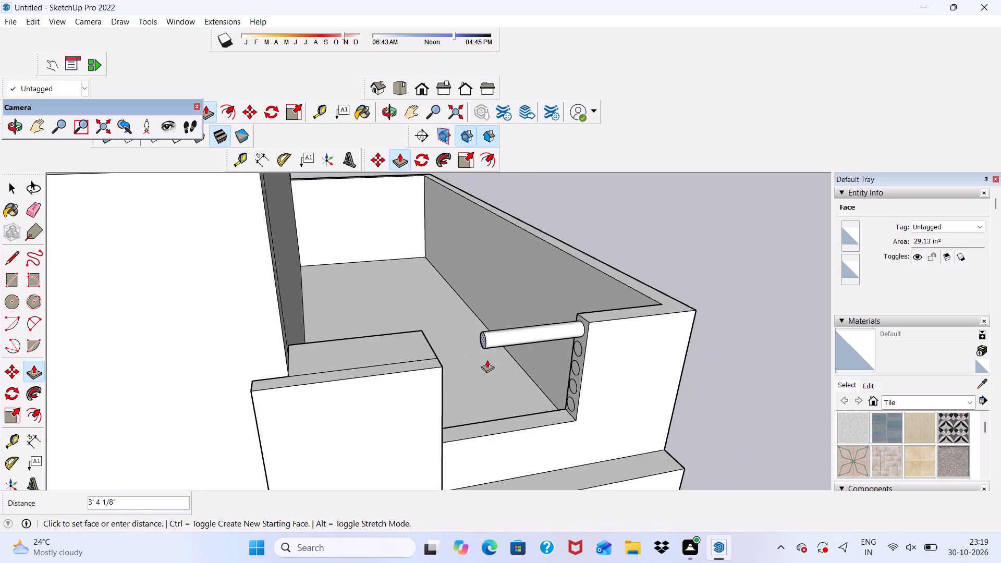
middle_drag(487, 360, 360, 354)
click(273, 330)
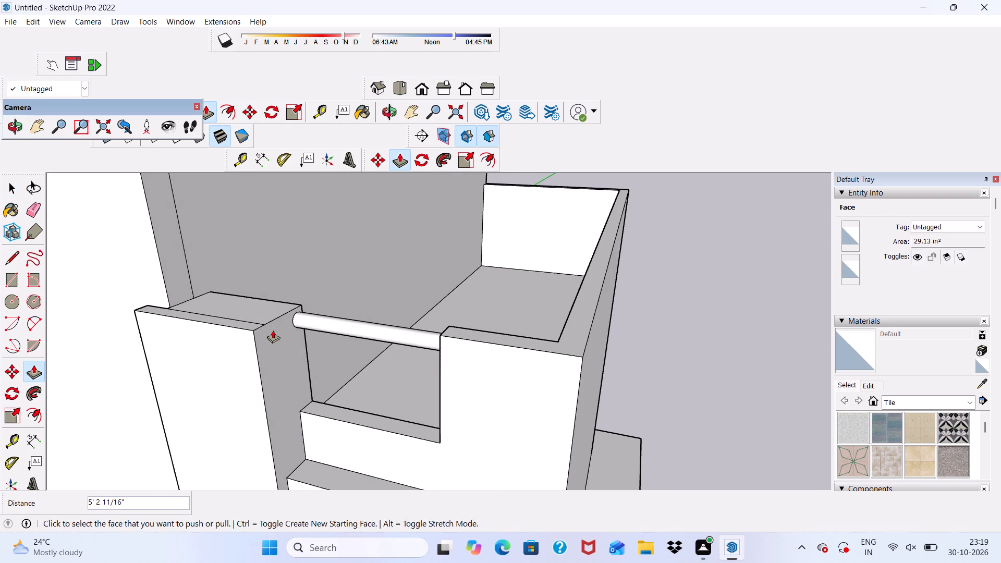
Push/Pull the second circle from the top about 5' 7 3/16" across the notch to the panel as another bar.
scroll(288, 338, down, 2)
middle_drag(299, 346, 502, 338)
scroll(500, 369, up, 10)
click(475, 341)
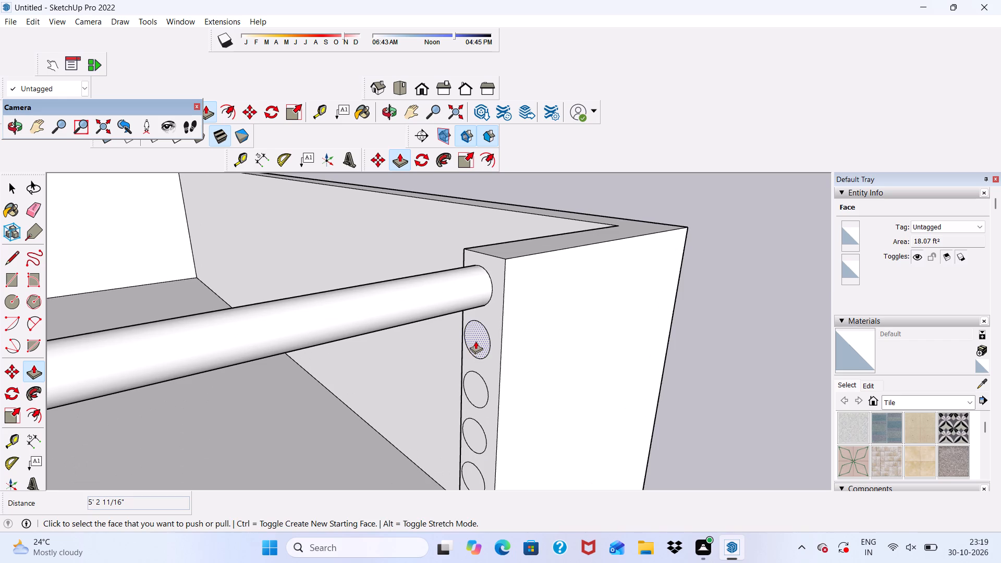
scroll(437, 360, down, 10)
middle_drag(377, 398, 281, 395)
scroll(253, 371, up, 3)
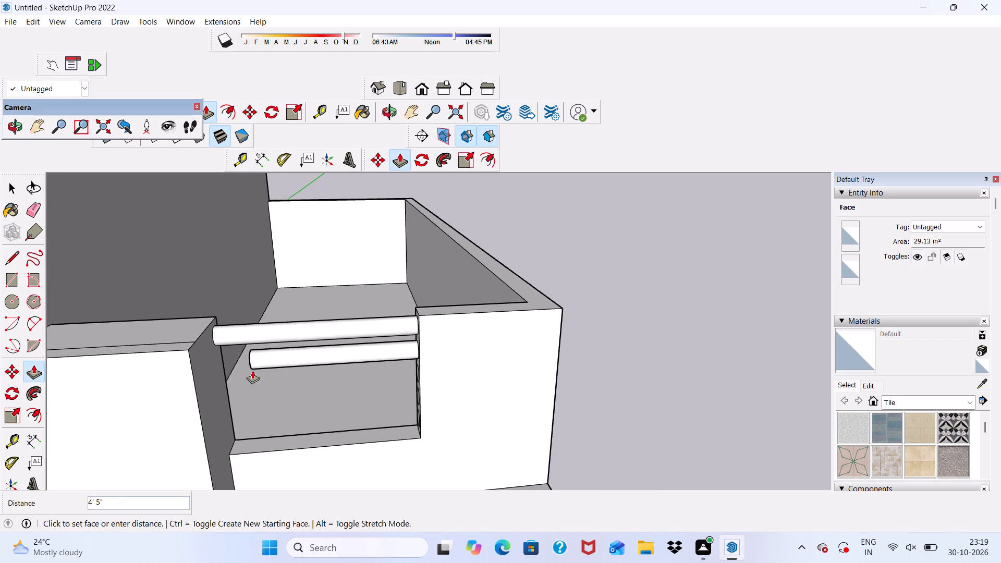
scroll(252, 371, up, 3)
click(200, 366)
Push/Pull the third circle from the top about 5' 11 3/4" across the notch to the panel as another bar.
scroll(215, 358, down, 5)
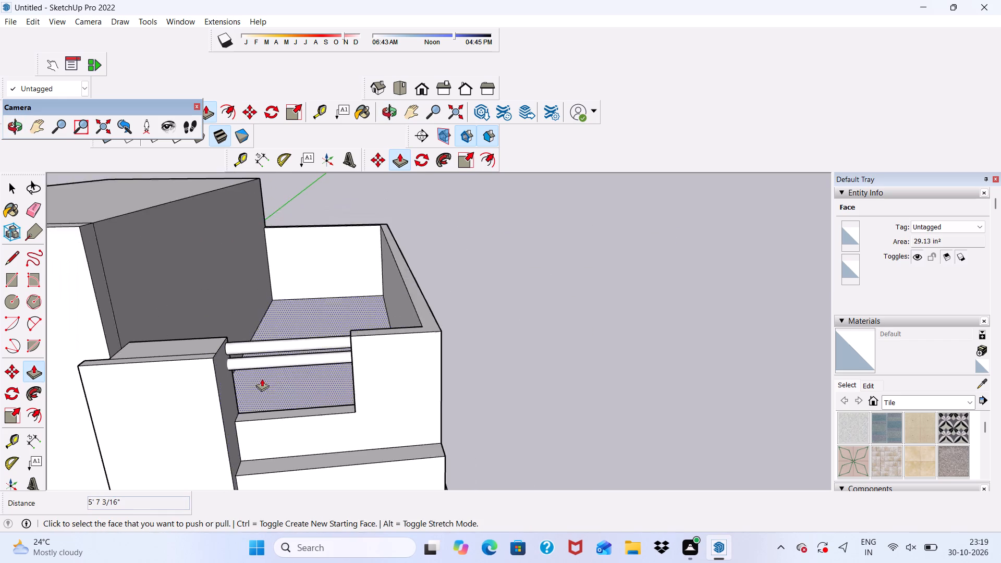
middle_drag(264, 378, 362, 349)
scroll(408, 369, up, 5)
scroll(447, 338, up, 3)
click(449, 337)
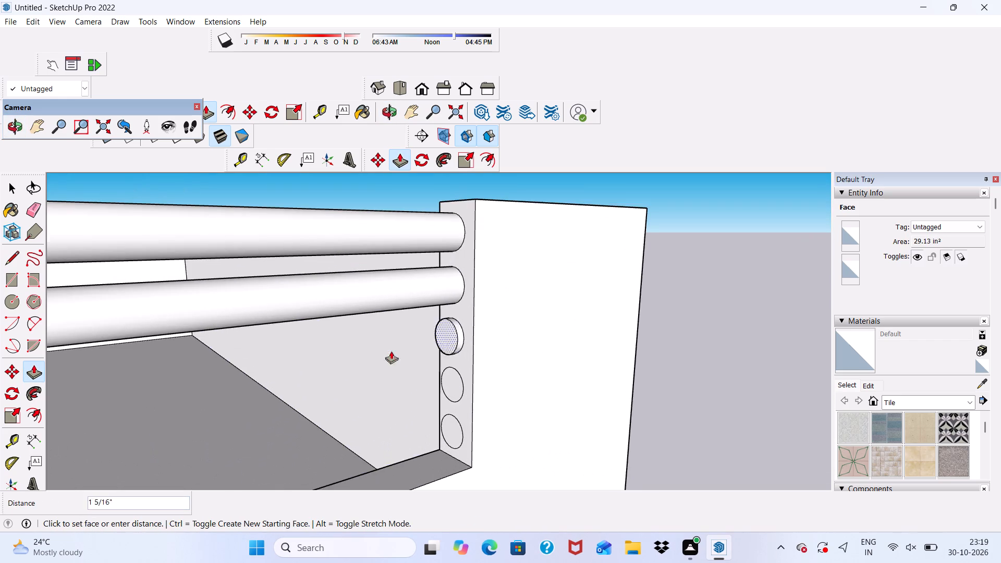
scroll(391, 351, down, 14)
middle_drag(519, 346, 322, 362)
scroll(350, 345, up, 5)
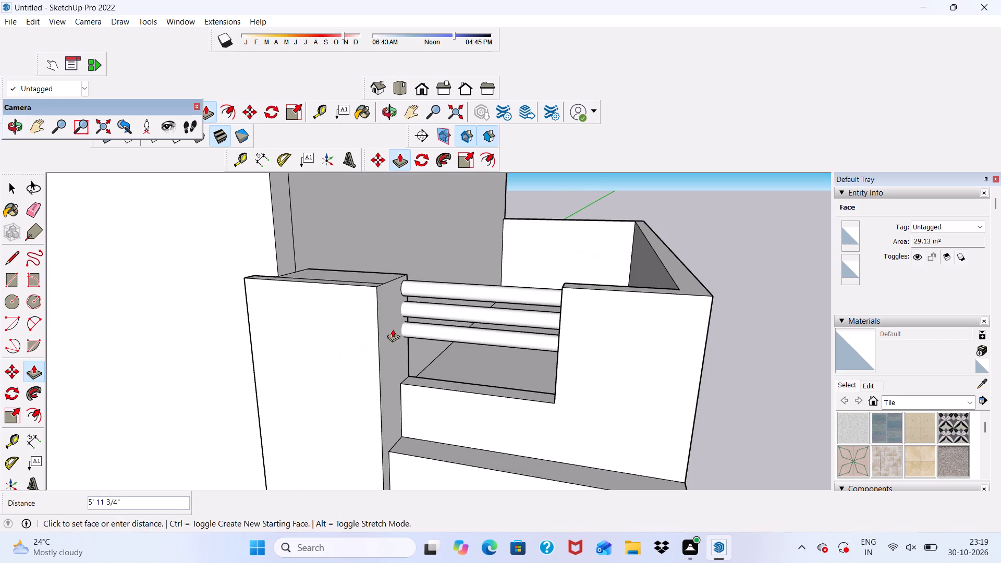
click(393, 329)
Push/Pull the fourth circle from the top about 5' 6 9/16" across the notch to the panel as another bar.
scroll(416, 339, down, 1)
middle_drag(420, 340, 515, 339)
scroll(537, 350, up, 7)
click(549, 338)
scroll(393, 334, down, 9)
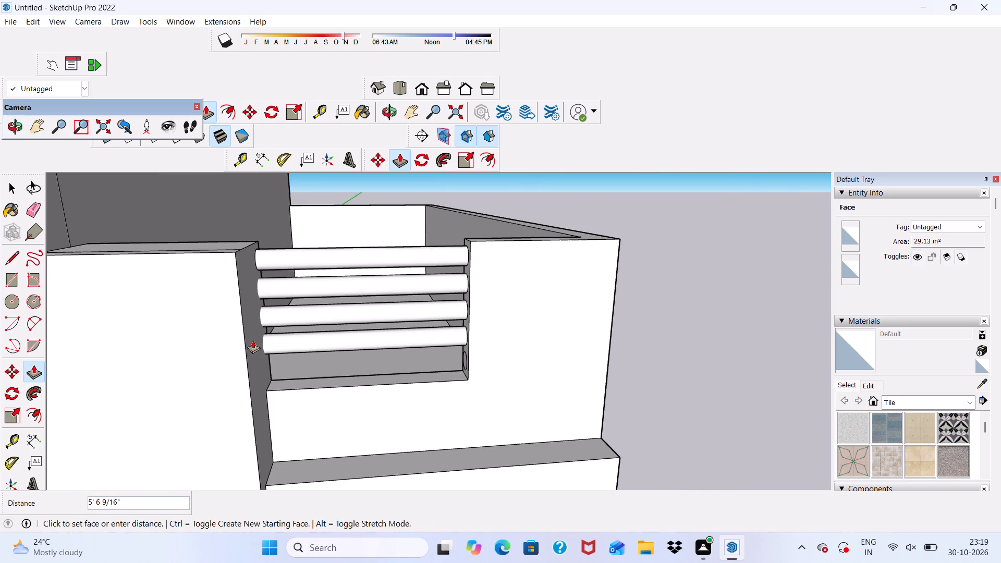
click(253, 340)
Push/Pull the lowest circle about 5' 7 1/4" across the notch to the panel to complete the railing bars.
scroll(409, 353, up, 4)
click(626, 375)
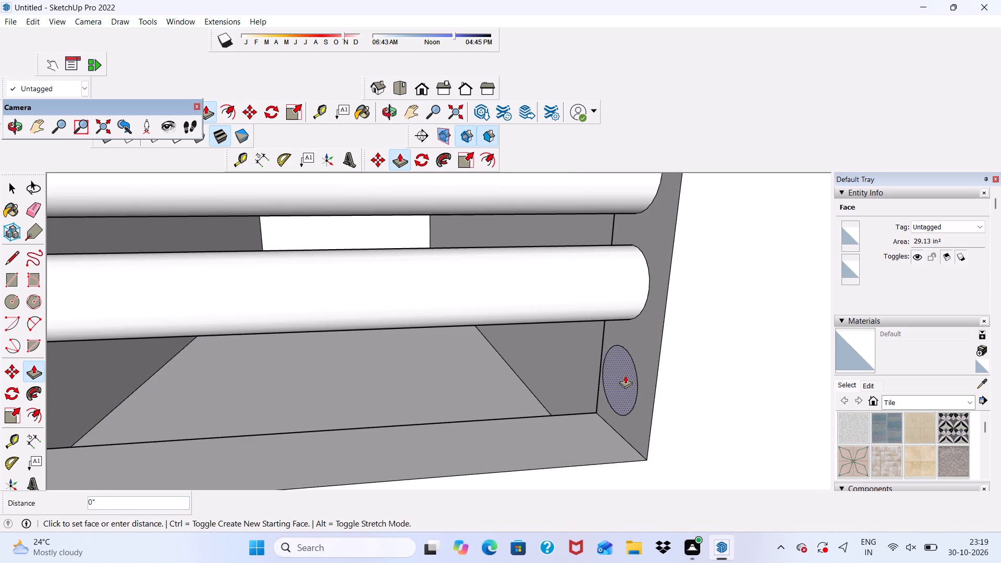
scroll(510, 341, down, 5)
scroll(550, 319, down, 5)
scroll(481, 327, up, 5)
scroll(477, 326, down, 1)
middle_drag(474, 327, 367, 333)
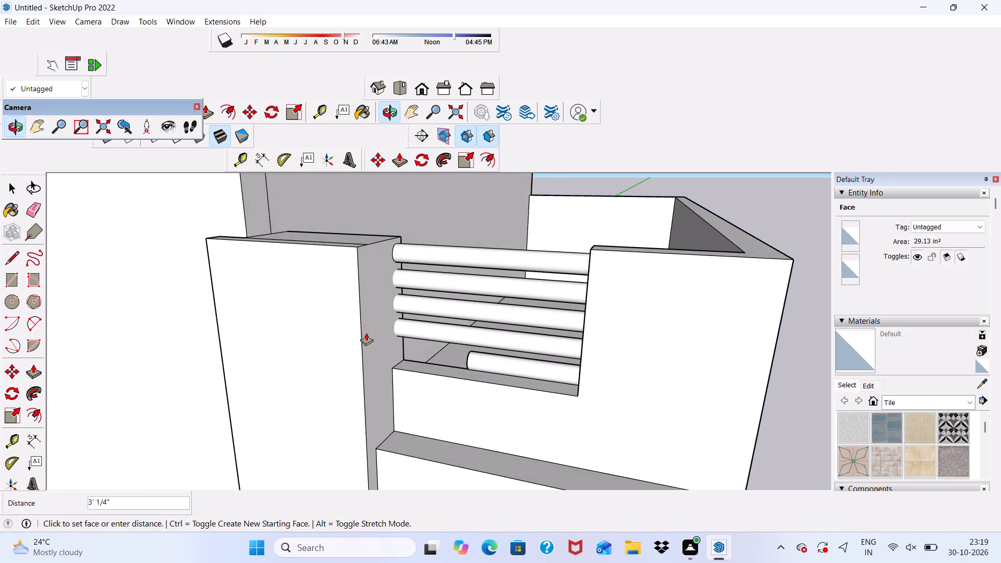
scroll(373, 347, up, 1)
click(388, 344)
scroll(385, 295, down, 4)
middle_drag(517, 226, 572, 189)
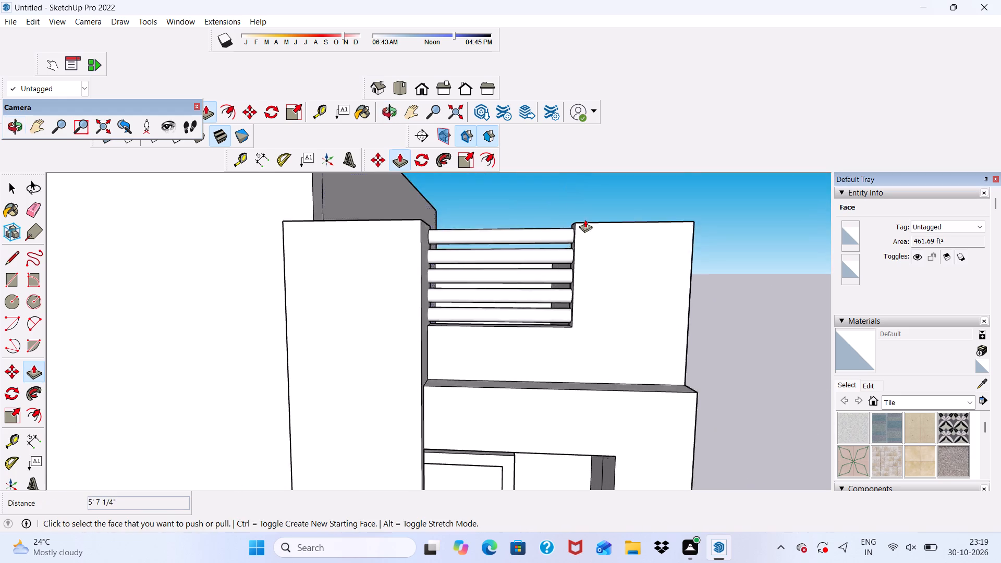
scroll(587, 224, up, 1)
scroll(596, 250, down, 4)
key(space)
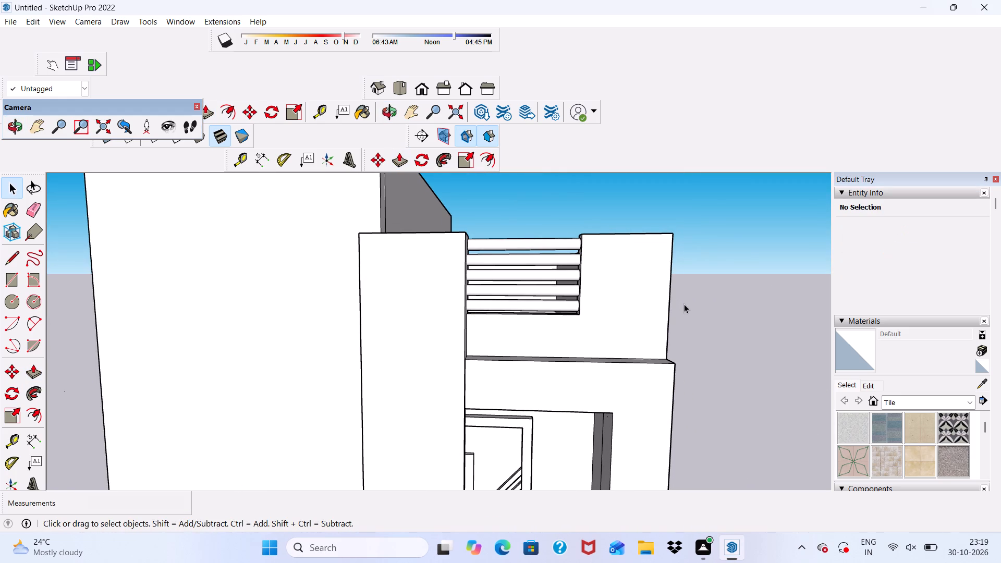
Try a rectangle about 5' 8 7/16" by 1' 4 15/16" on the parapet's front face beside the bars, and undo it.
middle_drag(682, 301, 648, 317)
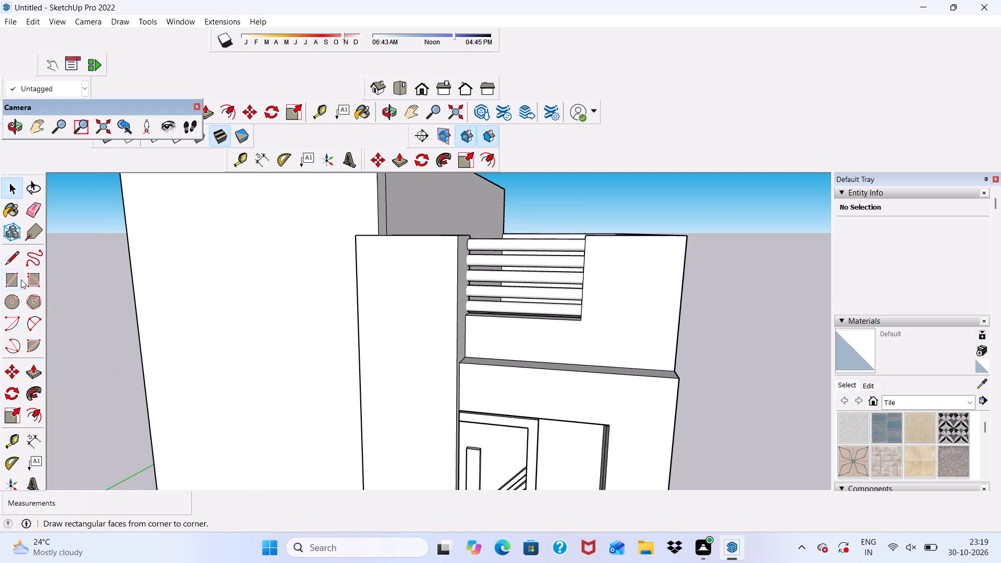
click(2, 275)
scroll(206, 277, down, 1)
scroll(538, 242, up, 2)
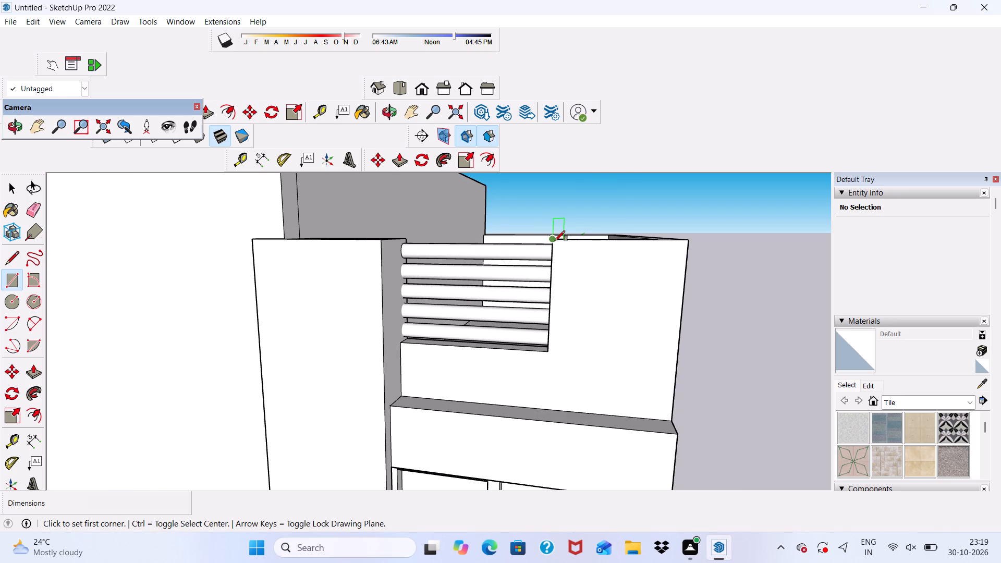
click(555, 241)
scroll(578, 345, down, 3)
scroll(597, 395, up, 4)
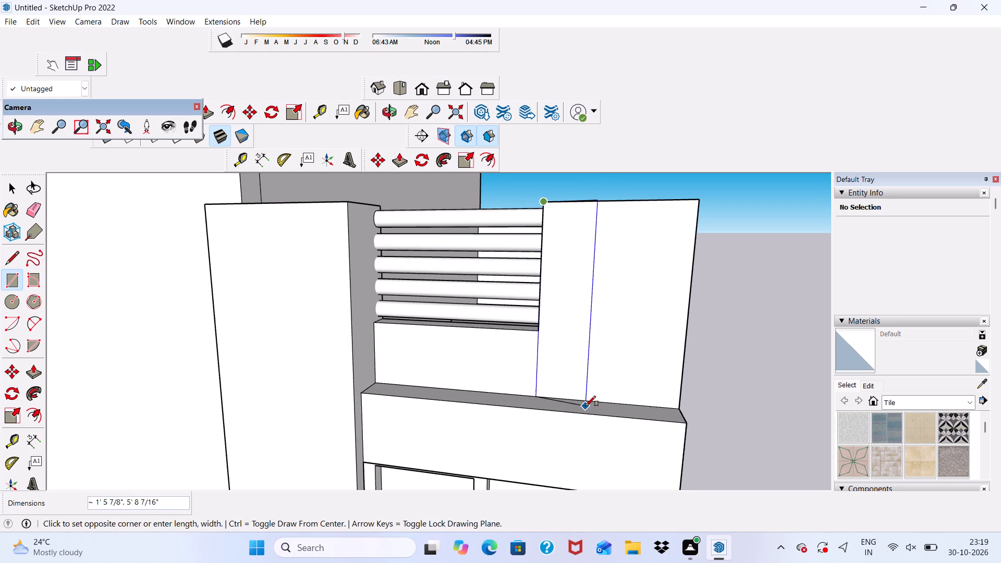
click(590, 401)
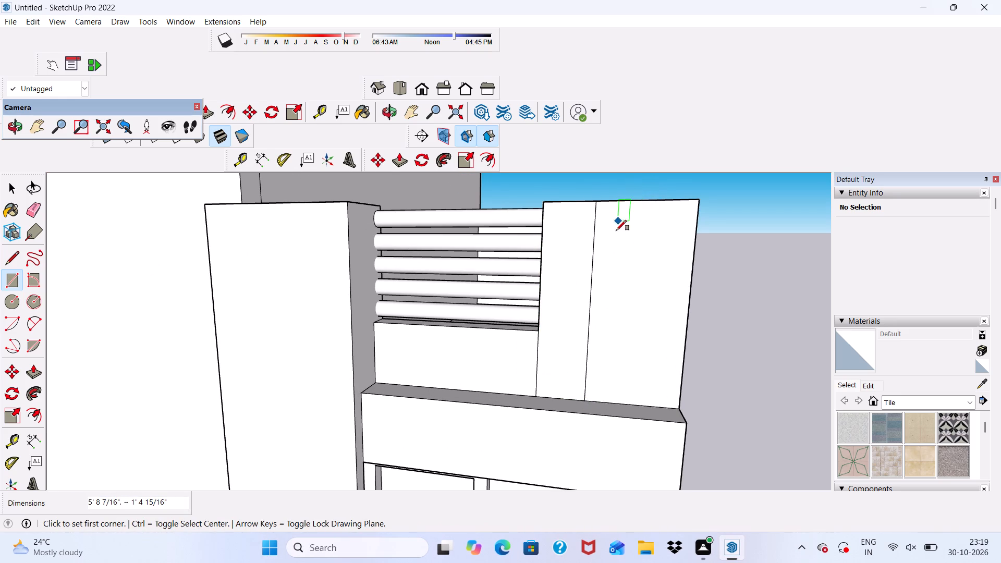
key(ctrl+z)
Draw a wider full-height rectangle, 5' 8 7/16" tall, on the parapet's front face from its top corner beside the bars to the ledge.
click(543, 206)
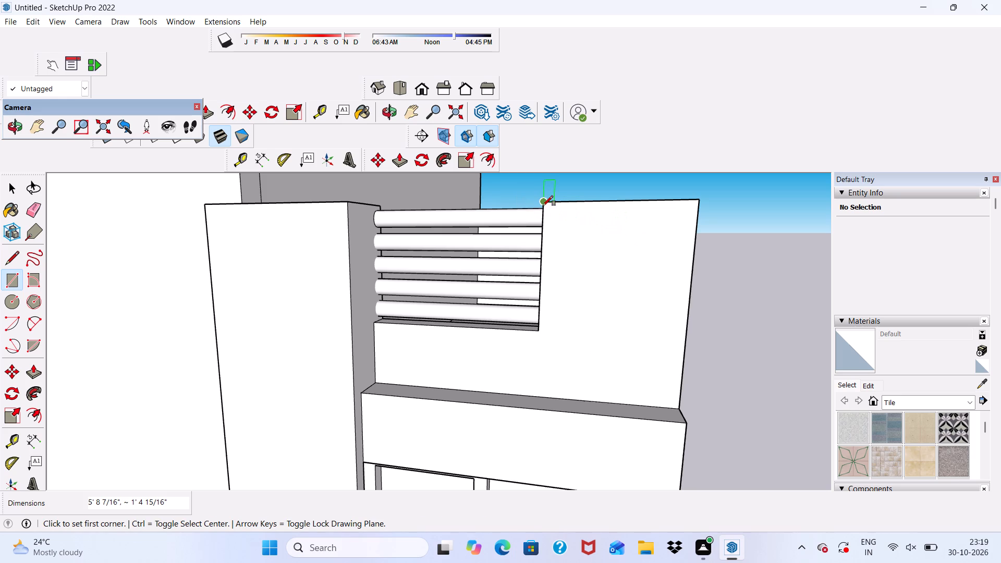
click(603, 402)
key(space)
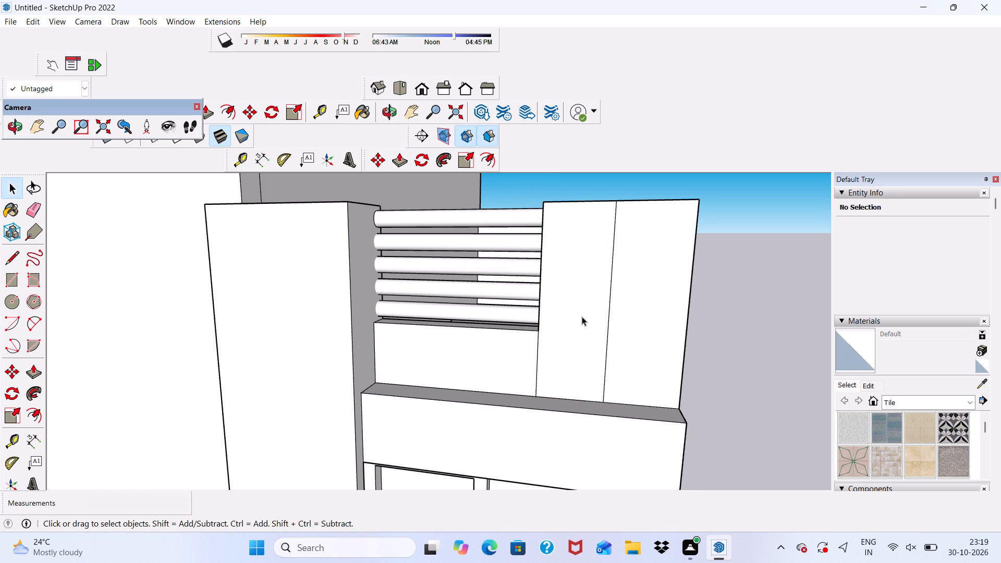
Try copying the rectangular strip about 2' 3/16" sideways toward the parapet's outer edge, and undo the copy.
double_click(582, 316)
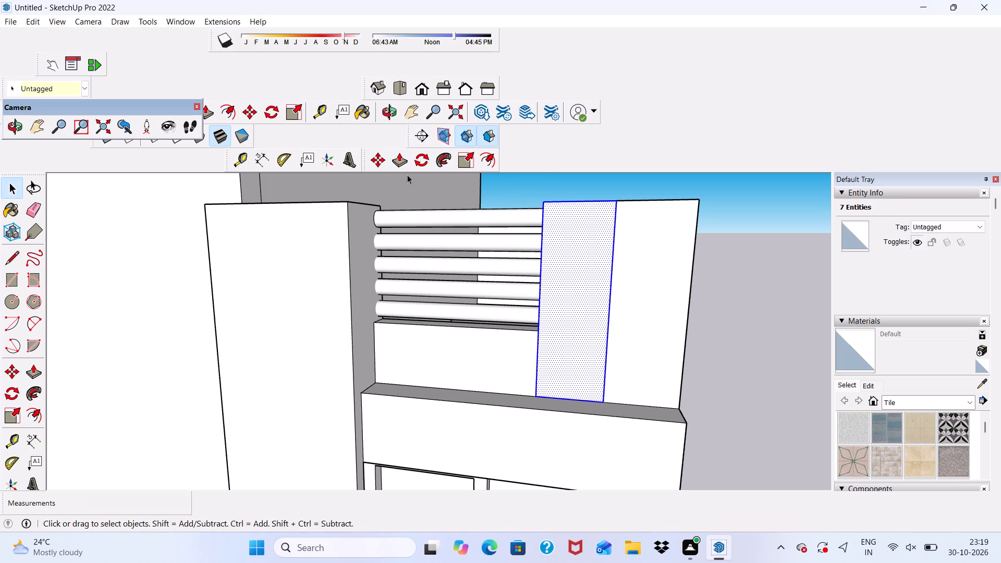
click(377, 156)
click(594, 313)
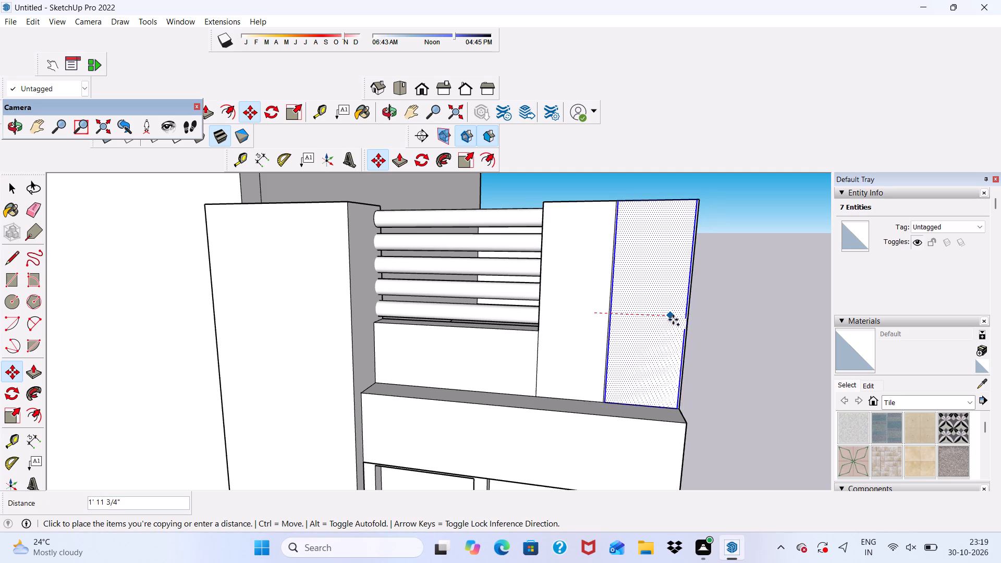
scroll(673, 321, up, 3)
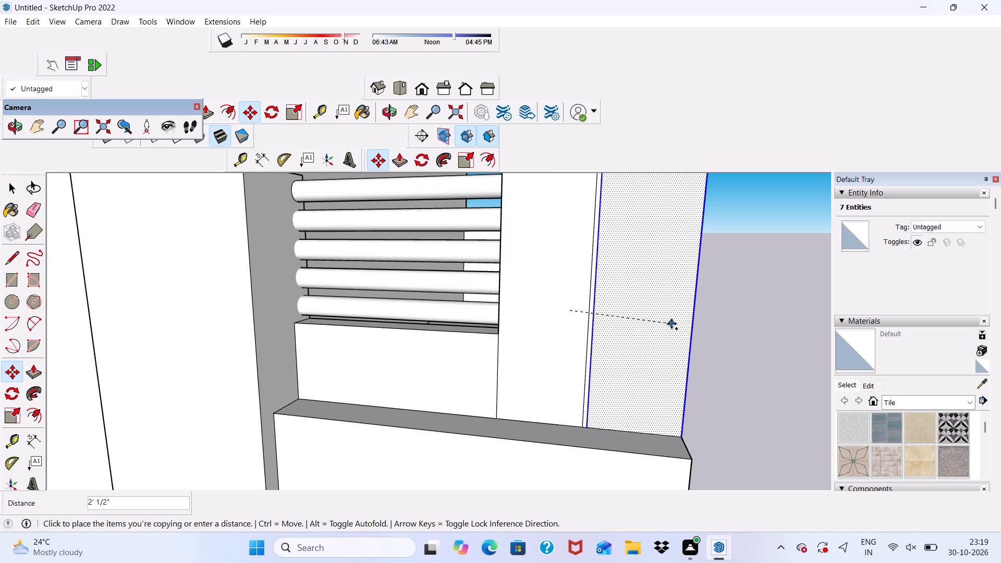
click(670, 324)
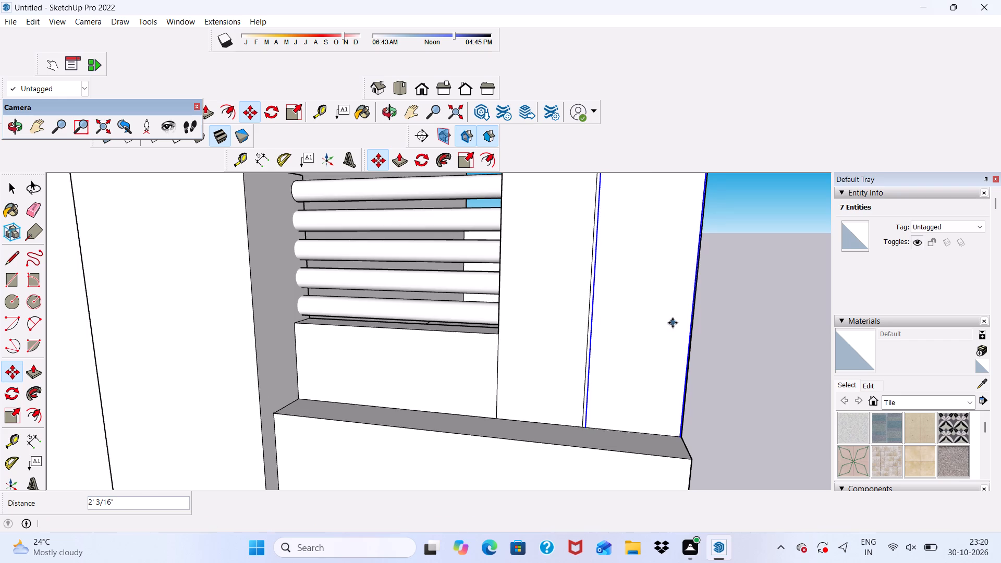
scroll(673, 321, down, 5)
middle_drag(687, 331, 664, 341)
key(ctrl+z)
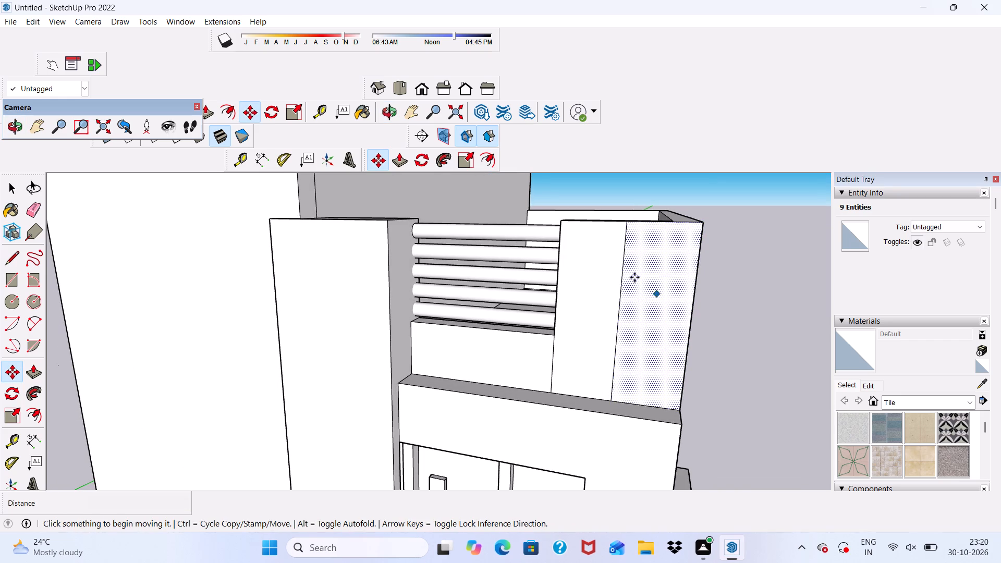
Draw a second rectangle, 5' 8 7/16" tall, from the parapet face's top outer corner to the ledge, overshooting no edge and leaving a narrow strip between both rectangles.
key(v)
click(750, 286)
key(space)
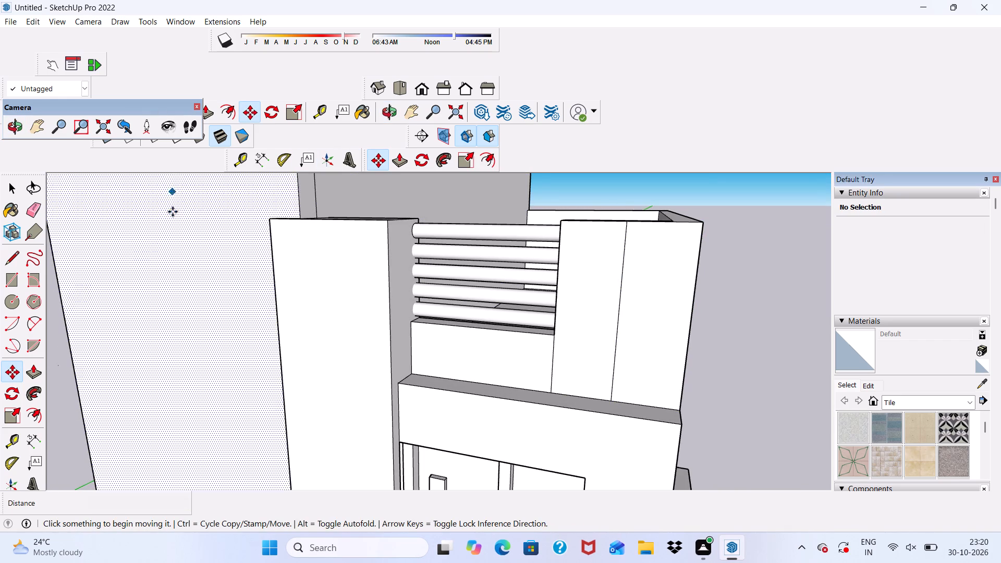
click(9, 276)
scroll(410, 356, down, 1)
middle_drag(434, 371, 439, 340)
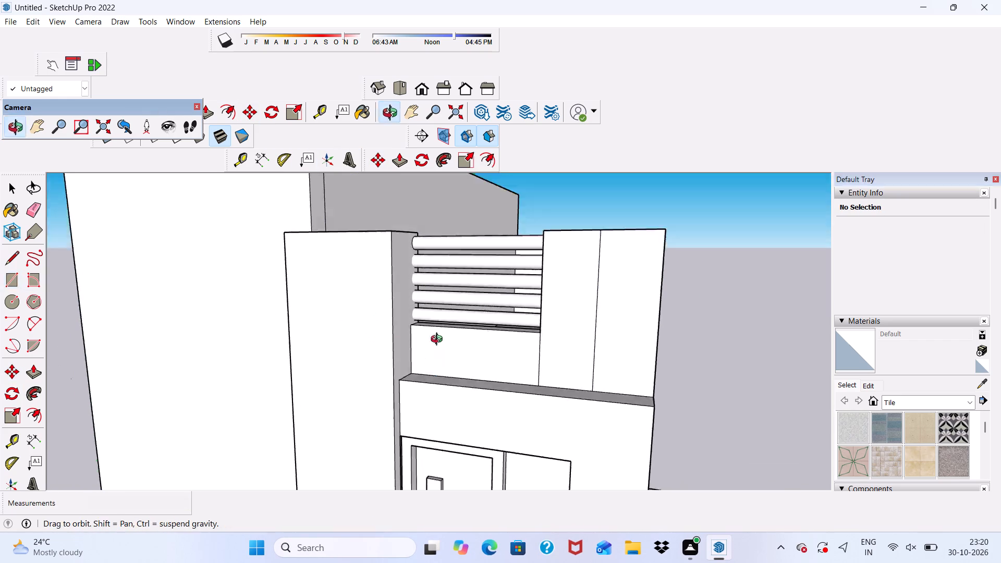
middle_drag(439, 340, 442, 307)
key(space)
scroll(203, 225, up, 1)
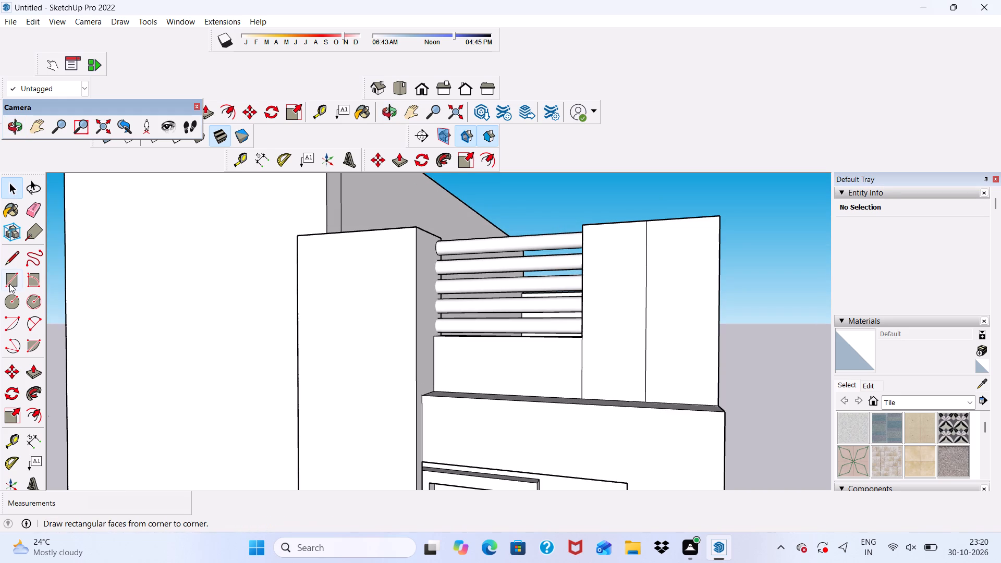
click(11, 283)
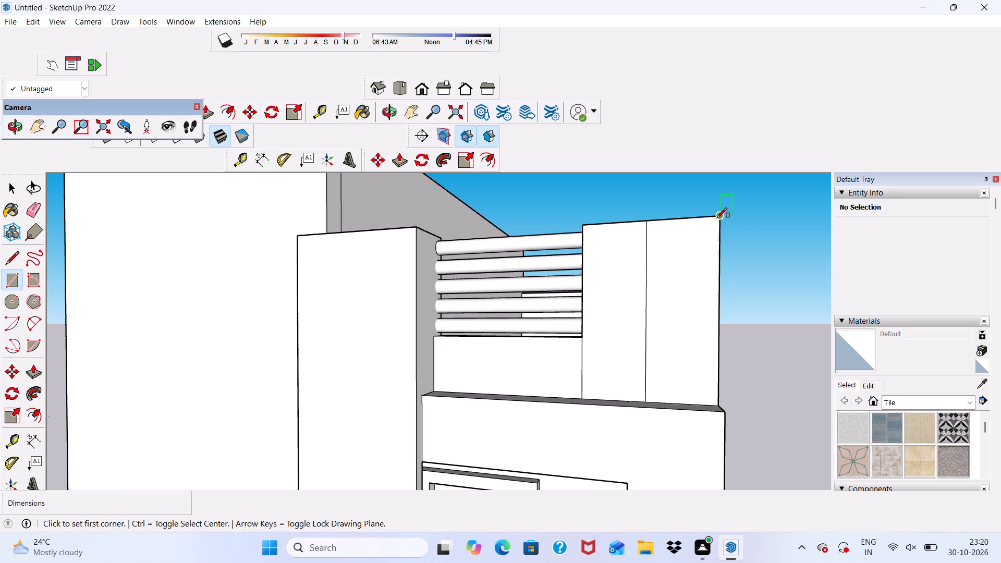
click(717, 218)
scroll(684, 362, down, 1)
scroll(677, 373, up, 8)
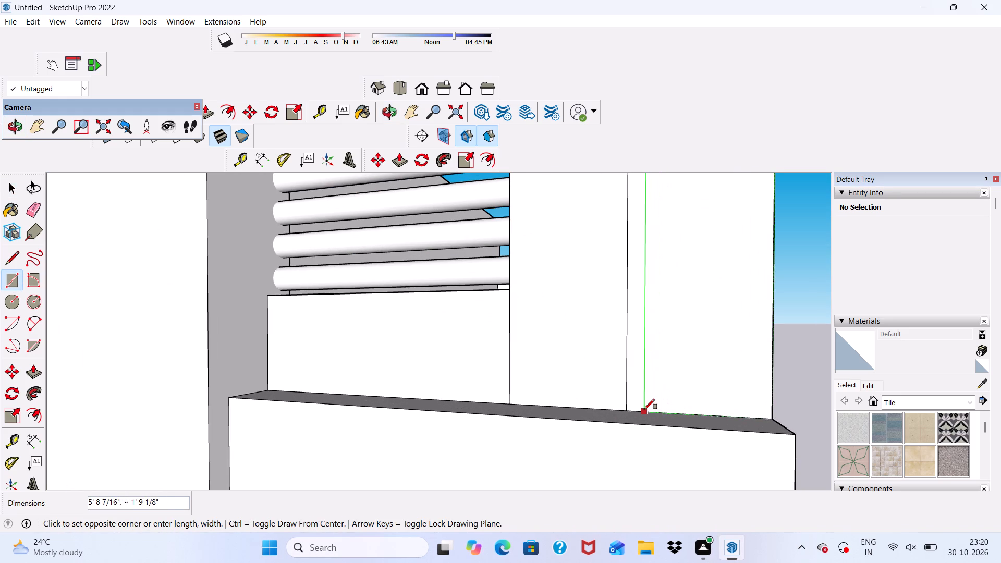
click(650, 410)
Push/Pull the rectangle beside the railing bars forward 1' 1 7/16" to the front edge of the ledge.
scroll(651, 352, down, 6)
key(space)
click(578, 285)
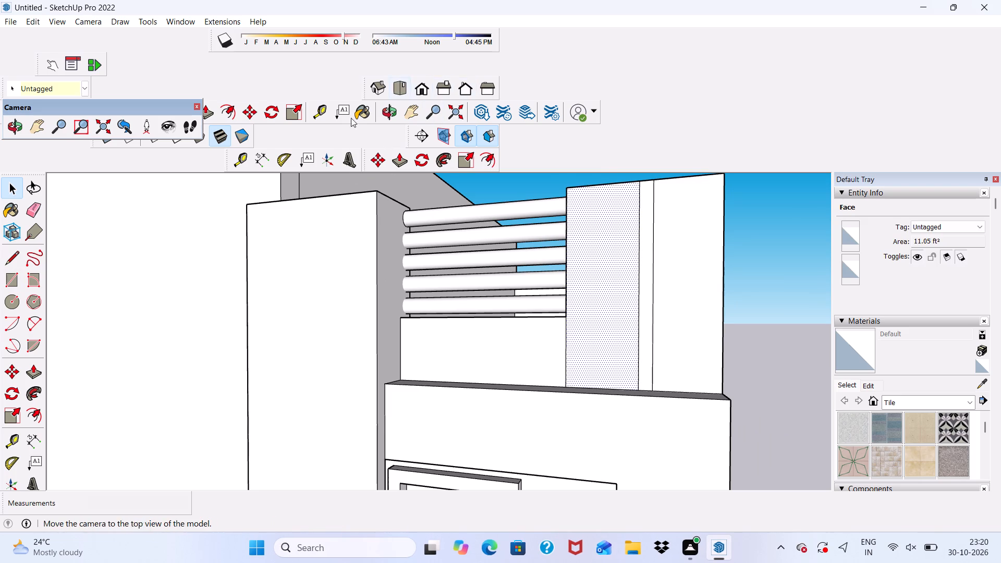
click(30, 375)
scroll(317, 362, down, 1)
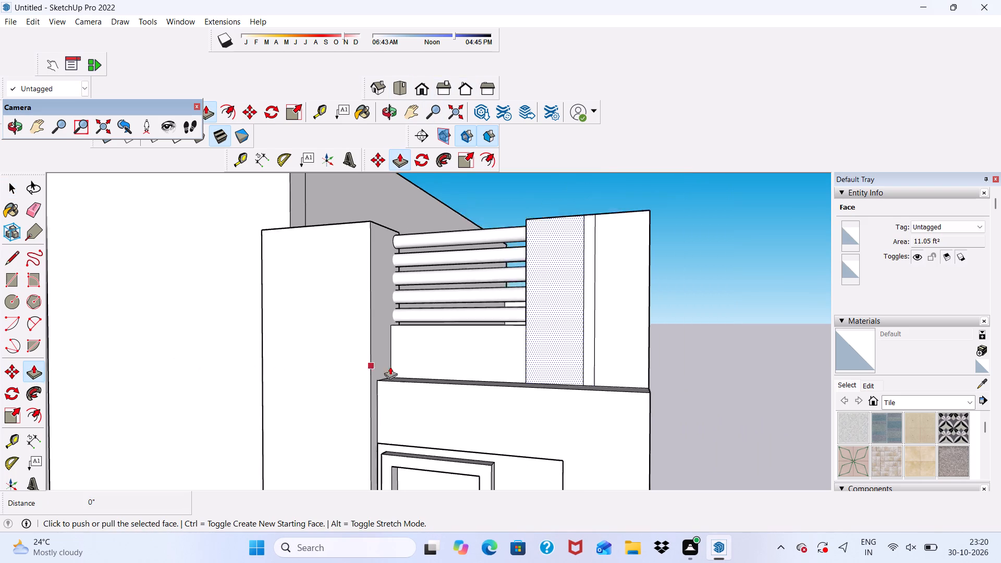
scroll(390, 366, down, 2)
middle_drag(541, 323, 541, 353)
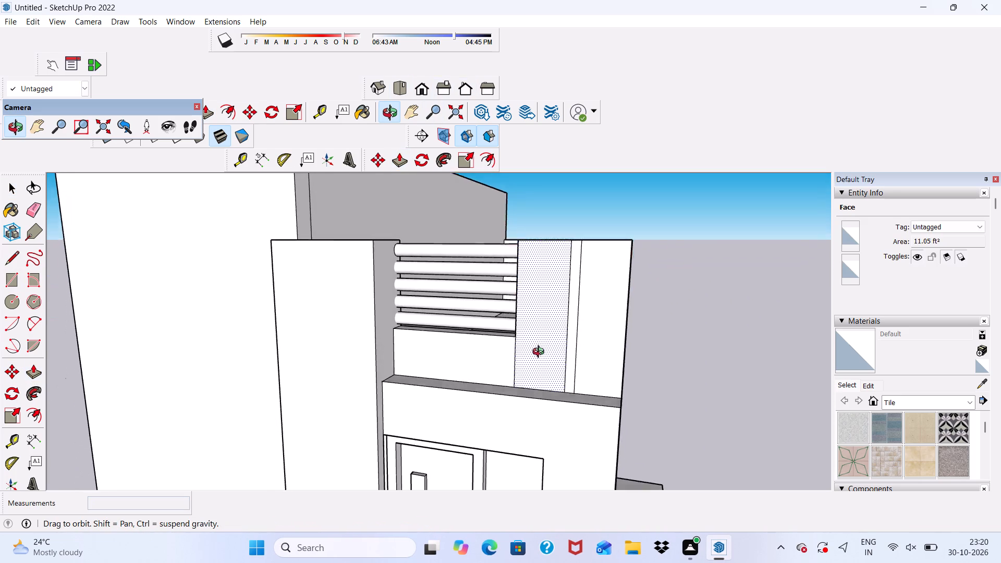
middle_drag(541, 353, 548, 340)
scroll(548, 330, up, 1)
click(548, 330)
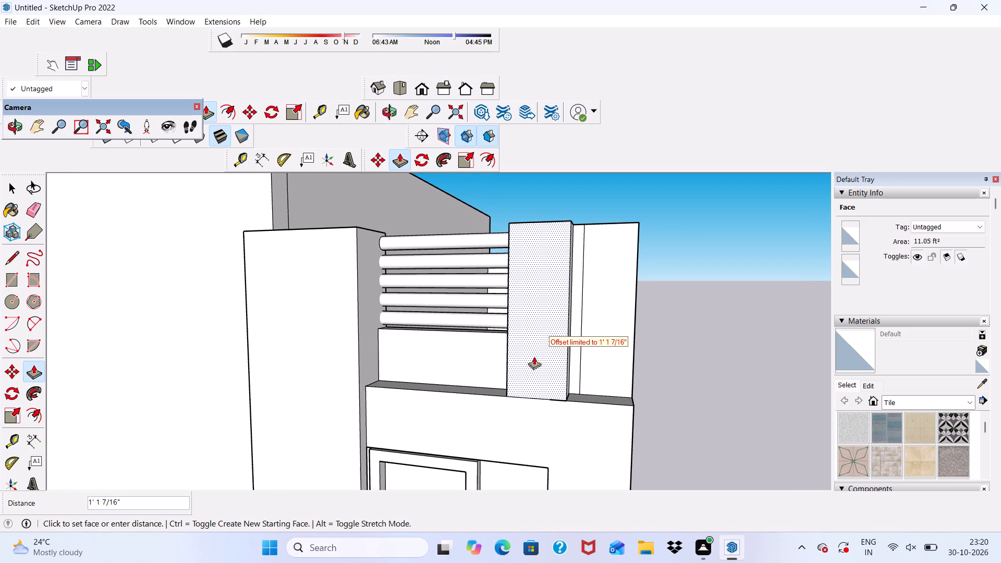
click(542, 405)
Push/Pull the outer rectangle on the parapet forward 1' 1 7/16", flush with the front face below the ledge.
key(space)
click(607, 341)
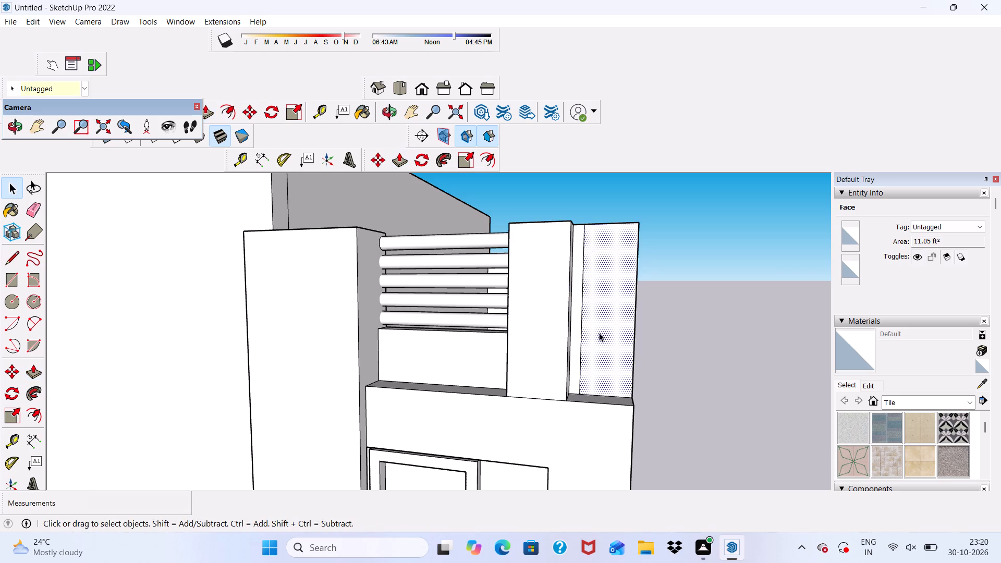
scroll(586, 308, down, 2)
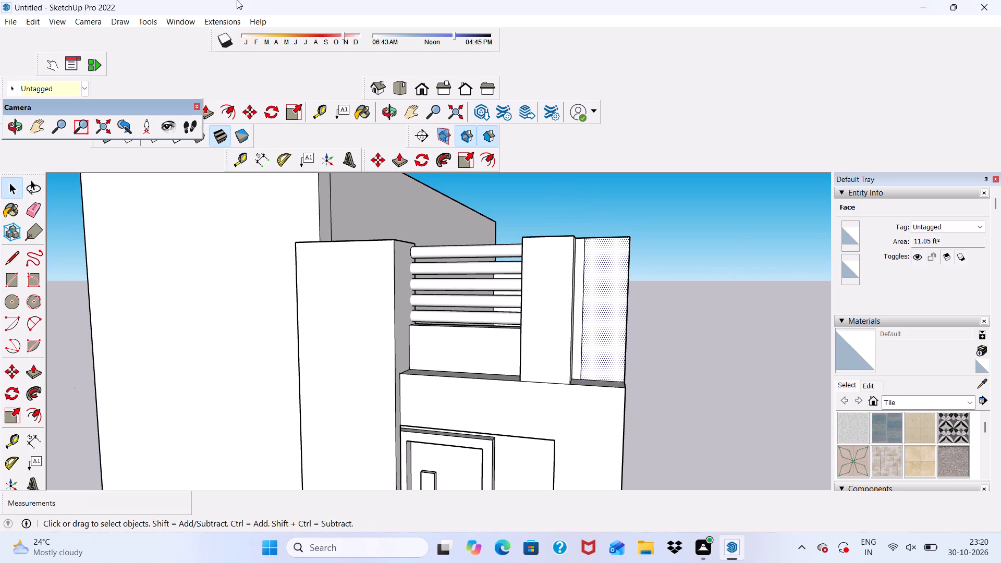
click(400, 160)
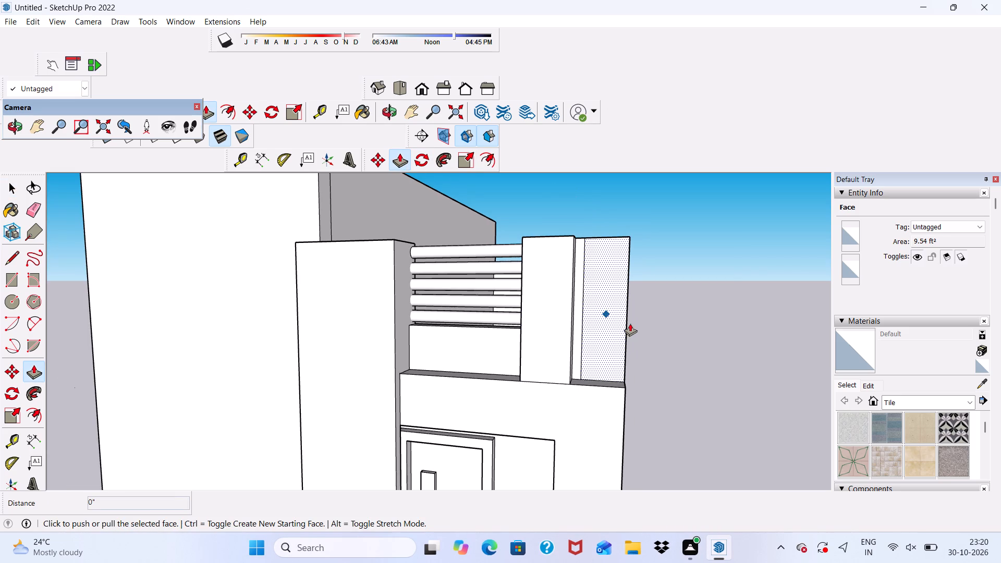
scroll(630, 324, up, 1)
click(613, 334)
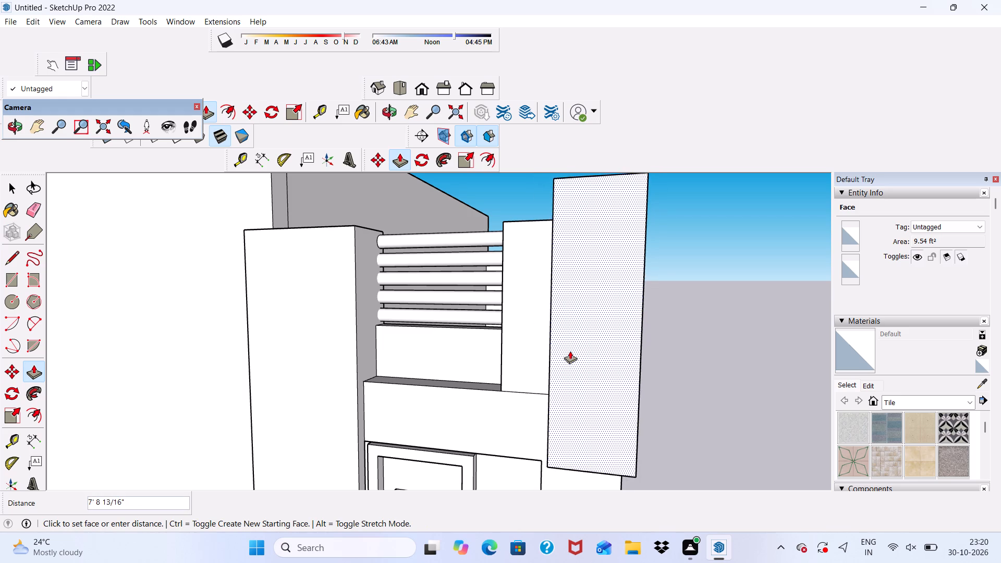
scroll(550, 350, down, 2)
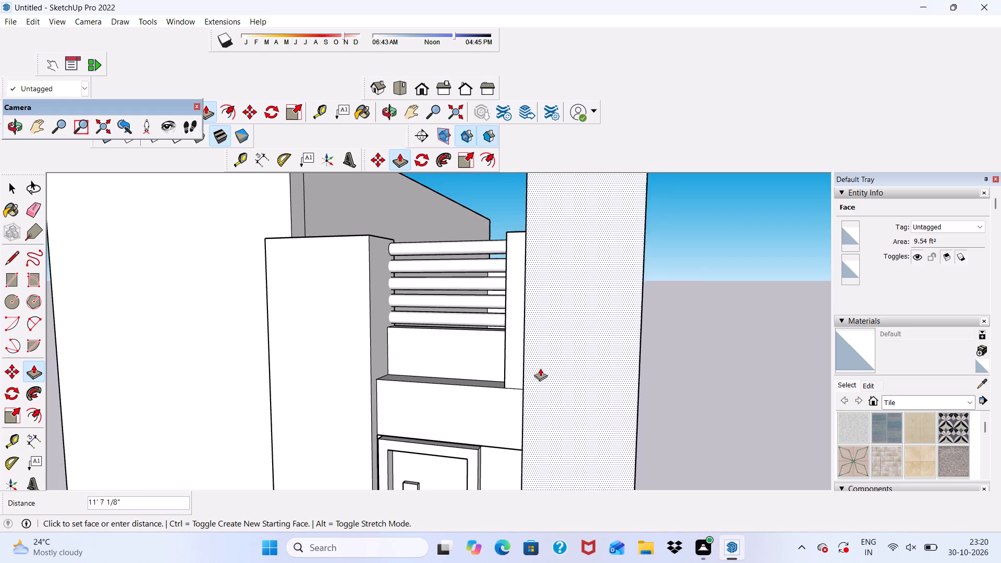
scroll(364, 358, down, 9)
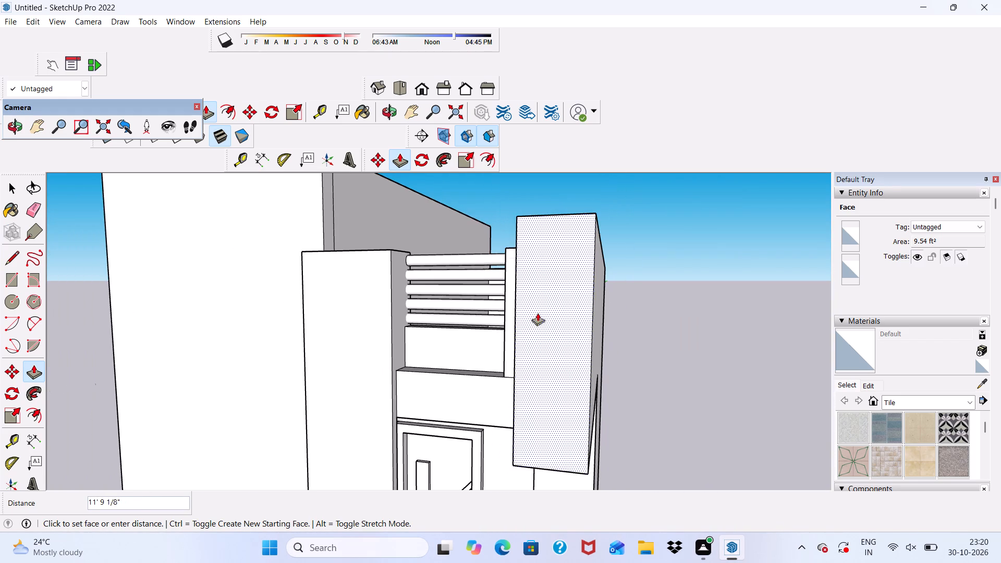
middle_drag(539, 313, 672, 324)
scroll(470, 373, up, 5)
click(464, 372)
scroll(495, 351, down, 3)
middle_drag(515, 365, 360, 456)
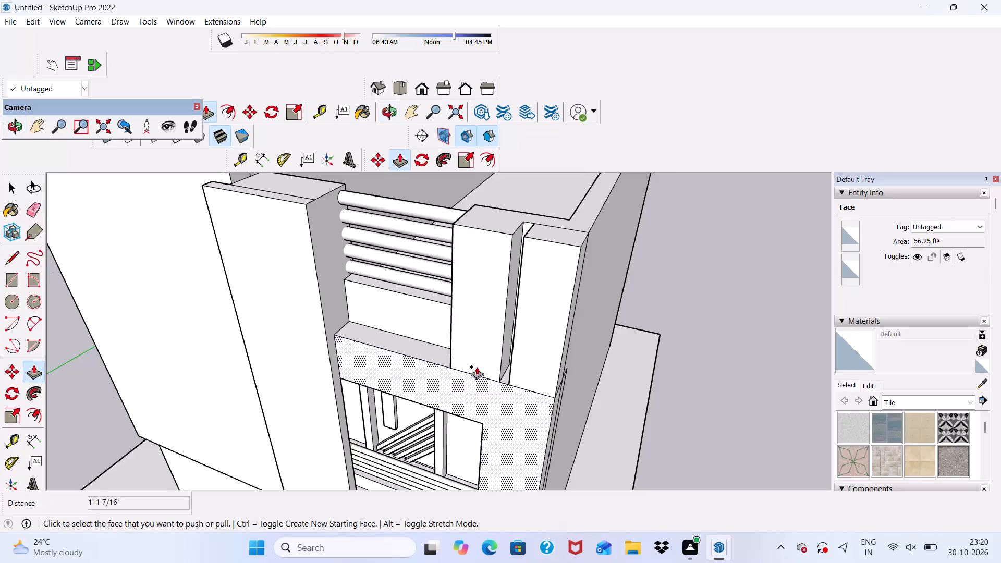
key(space)
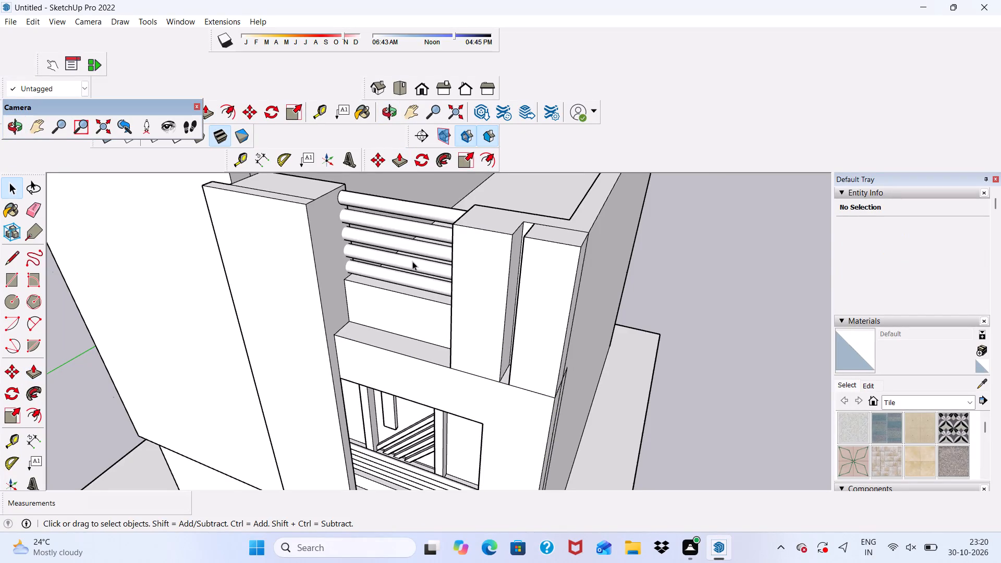
Examine the tall projecting panel, its junction with the large wall, and the balcony front from several angles.
middle_drag(400, 263, 550, 264)
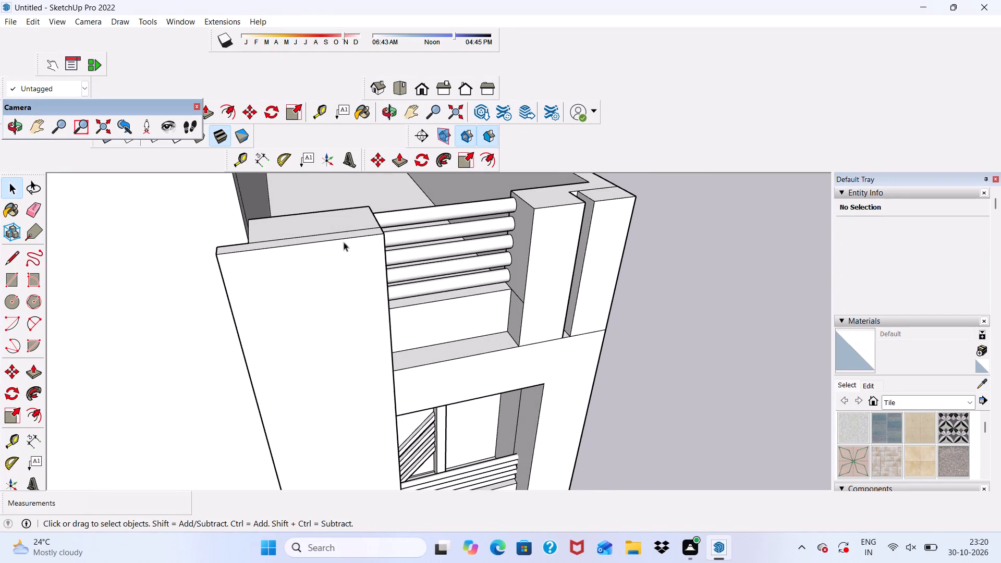
middle_drag(310, 241, 224, 200)
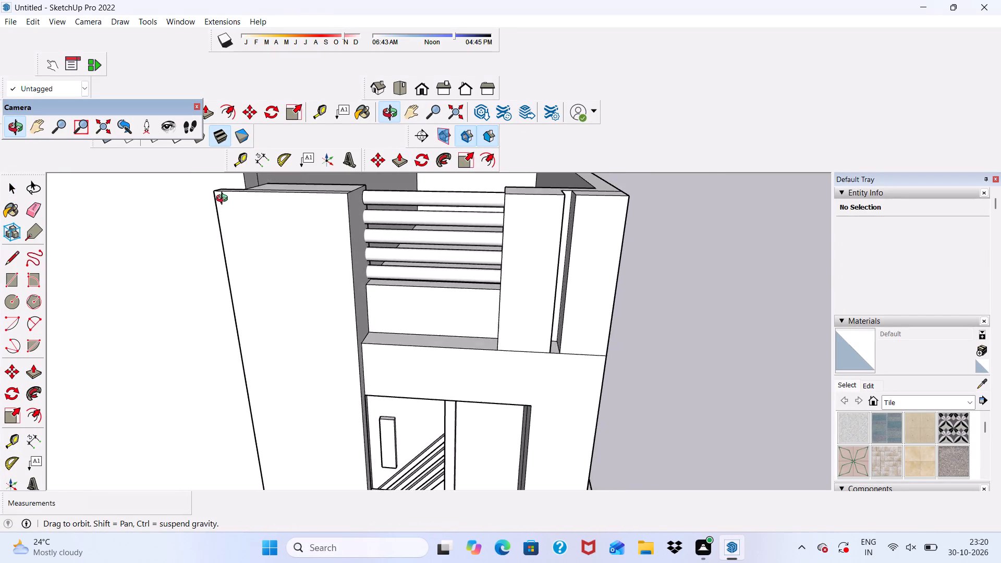
middle_drag(224, 200, 251, 204)
scroll(251, 204, up, 4)
scroll(252, 204, down, 1)
middle_drag(252, 204, 381, 249)
middle_drag(231, 274, 231, 273)
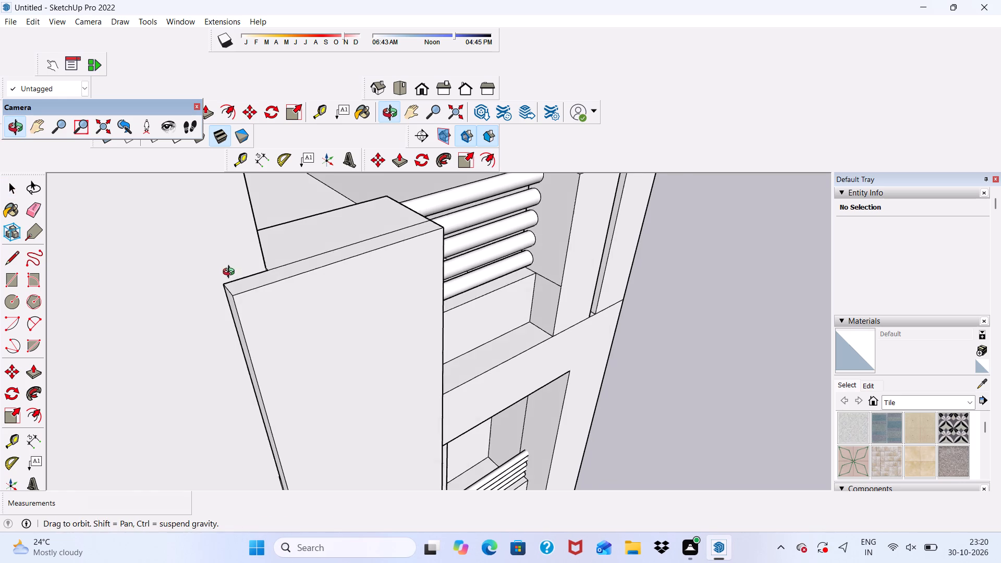
middle_drag(231, 273, 255, 305)
scroll(255, 305, up, 3)
middle_drag(277, 328, 156, 328)
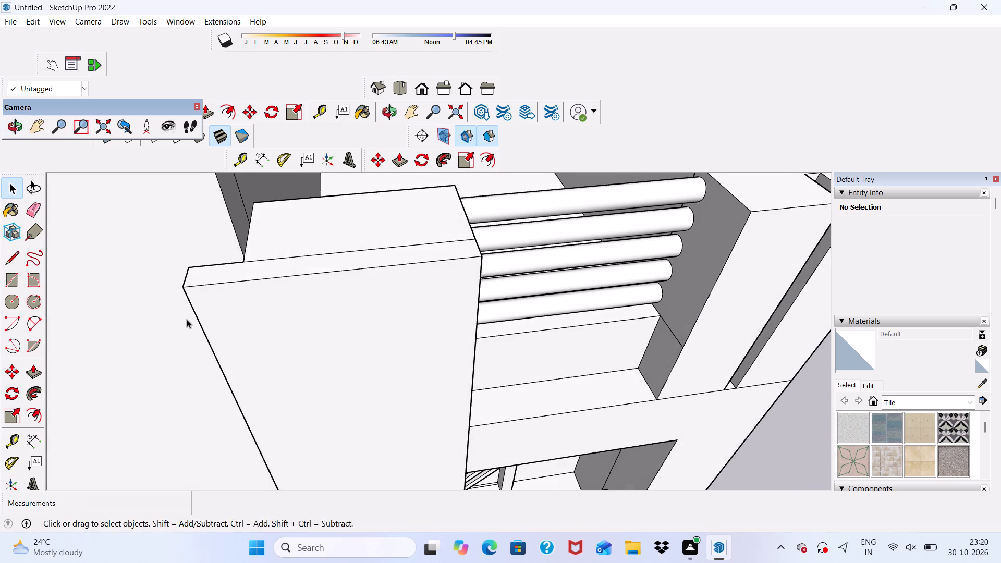
middle_drag(187, 319, 326, 286)
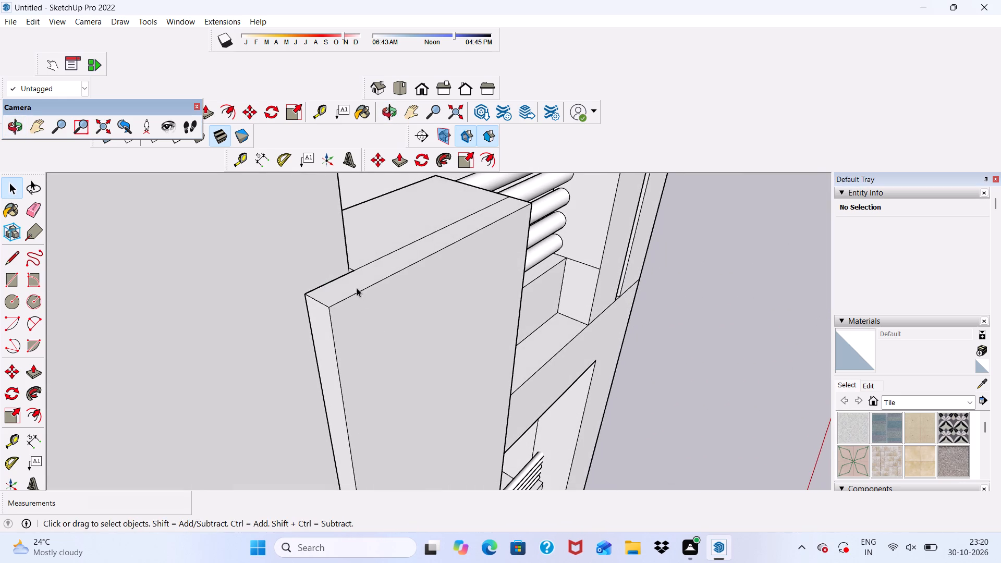
scroll(318, 260, up, 3)
click(314, 256)
scroll(314, 258, down, 7)
middle_drag(330, 257, 312, 262)
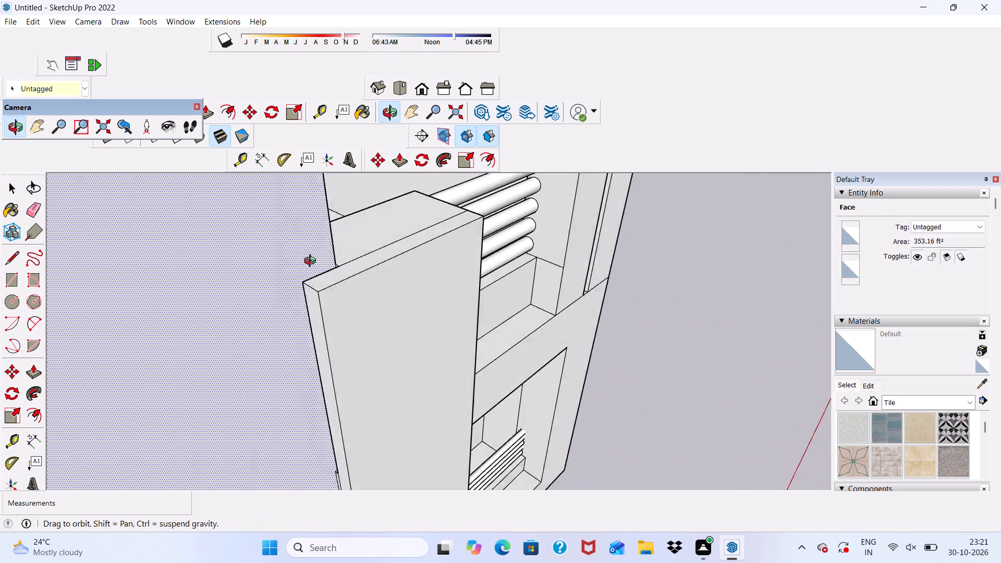
middle_drag(312, 262, 179, 260)
middle_drag(329, 199, 362, 221)
scroll(333, 200, down, 1)
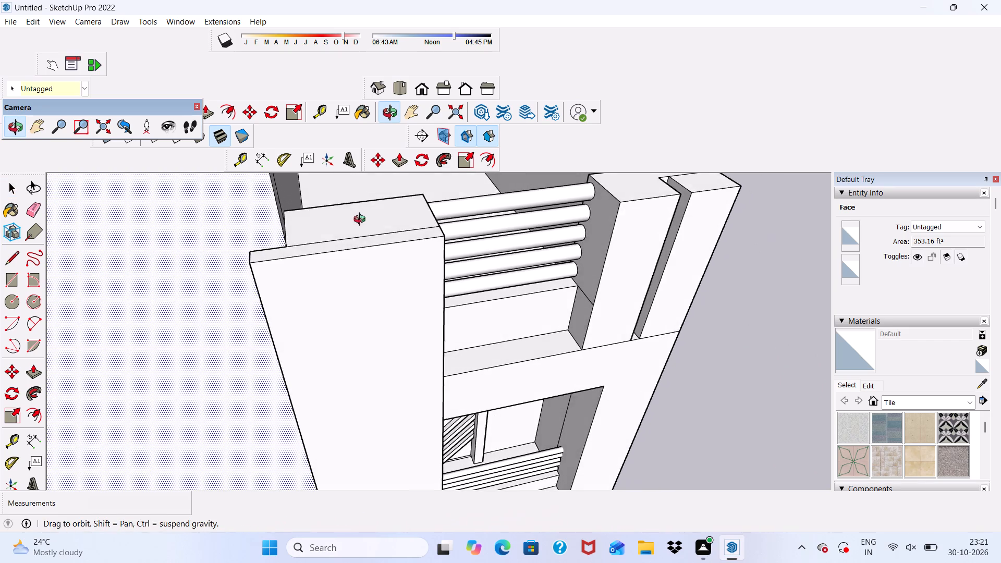
middle_drag(362, 221, 361, 239)
middle_drag(284, 276, 316, 211)
scroll(296, 217, up, 1)
scroll(318, 195, down, 2)
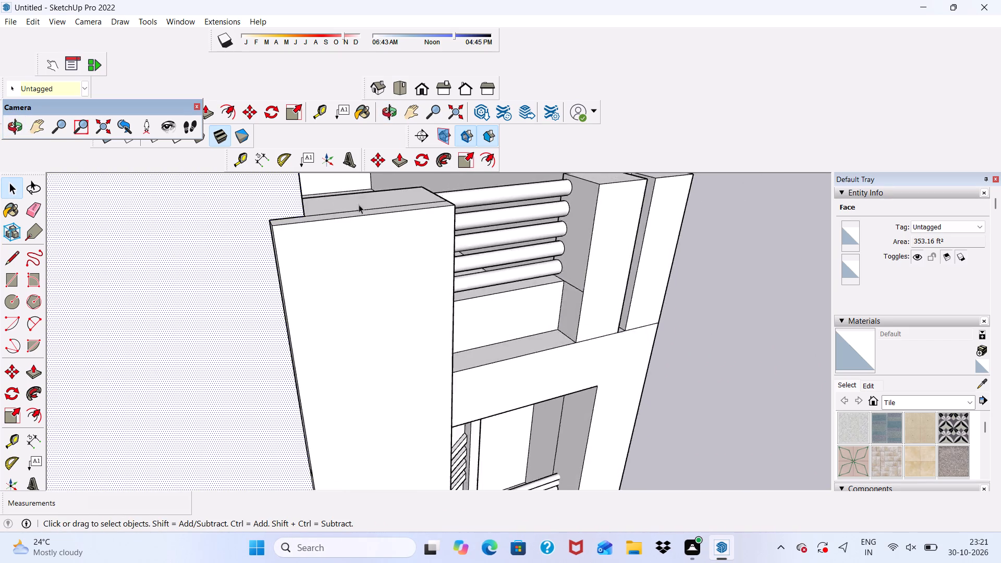
scroll(359, 204, down, 11)
middle_drag(413, 247, 228, 217)
scroll(410, 382, up, 8)
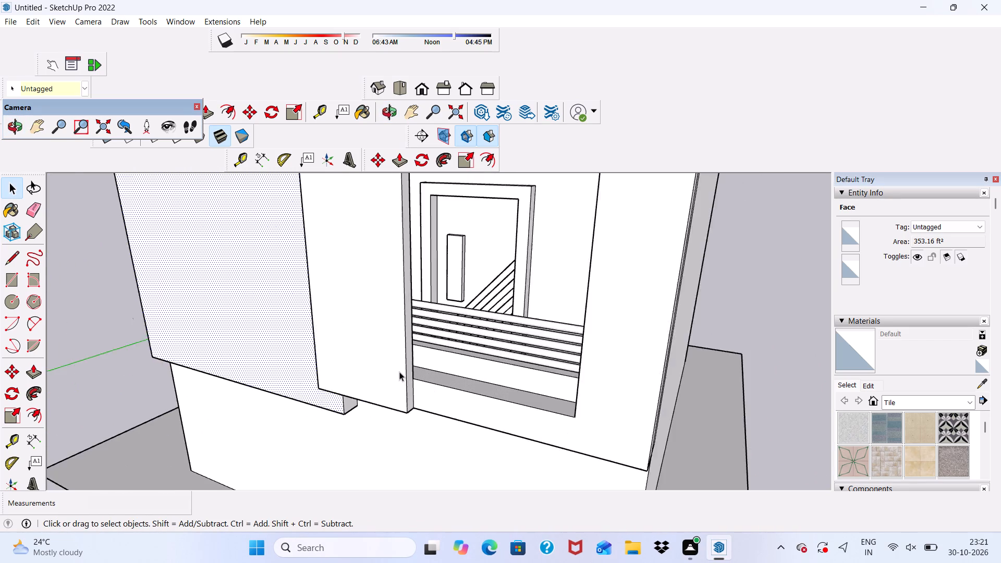
scroll(399, 372, up, 12)
scroll(416, 356, down, 20)
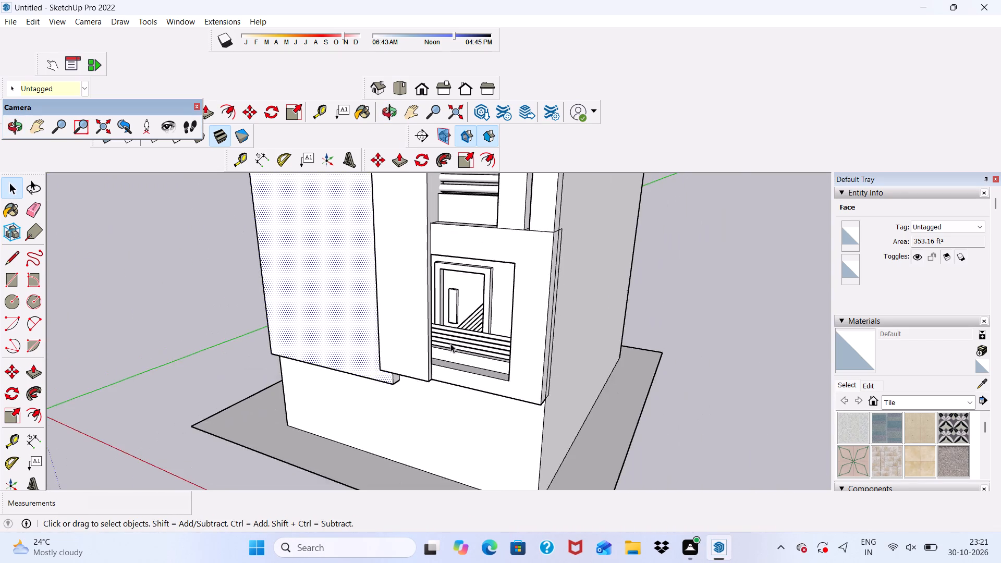
scroll(450, 344, down, 4)
middle_drag(450, 342, 680, 367)
scroll(384, 222, up, 3)
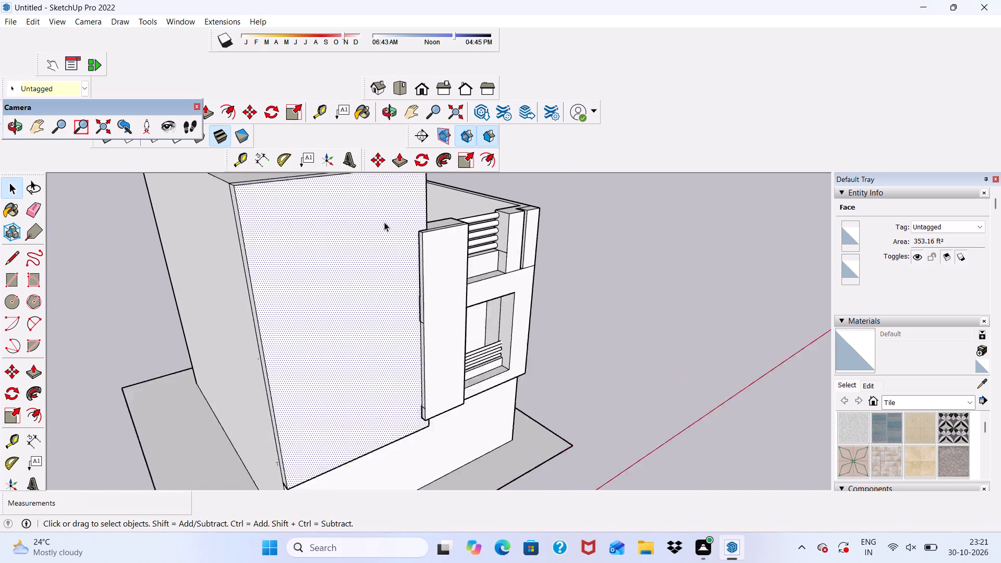
scroll(384, 222, up, 2)
middle_drag(409, 254, 418, 271)
scroll(427, 241, up, 8)
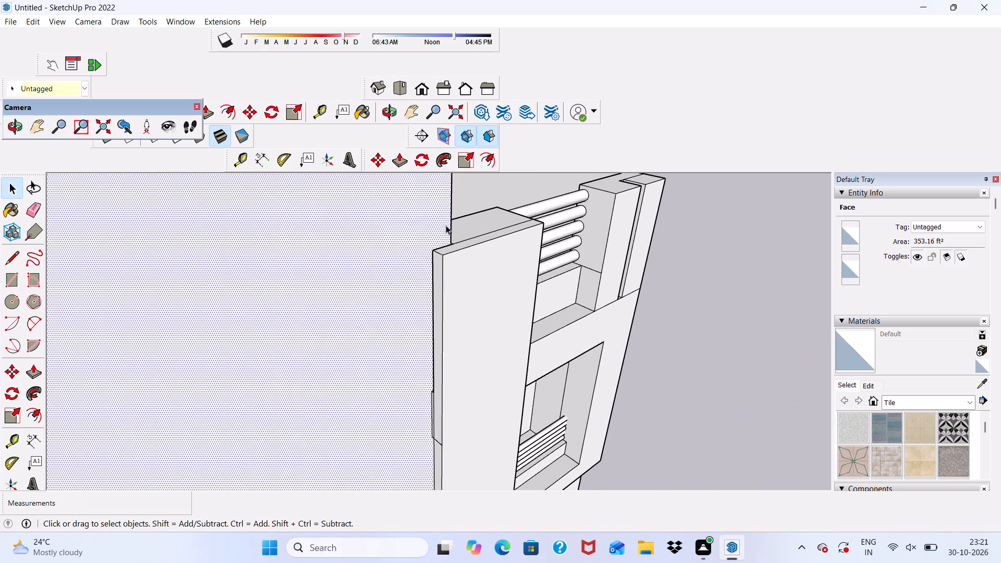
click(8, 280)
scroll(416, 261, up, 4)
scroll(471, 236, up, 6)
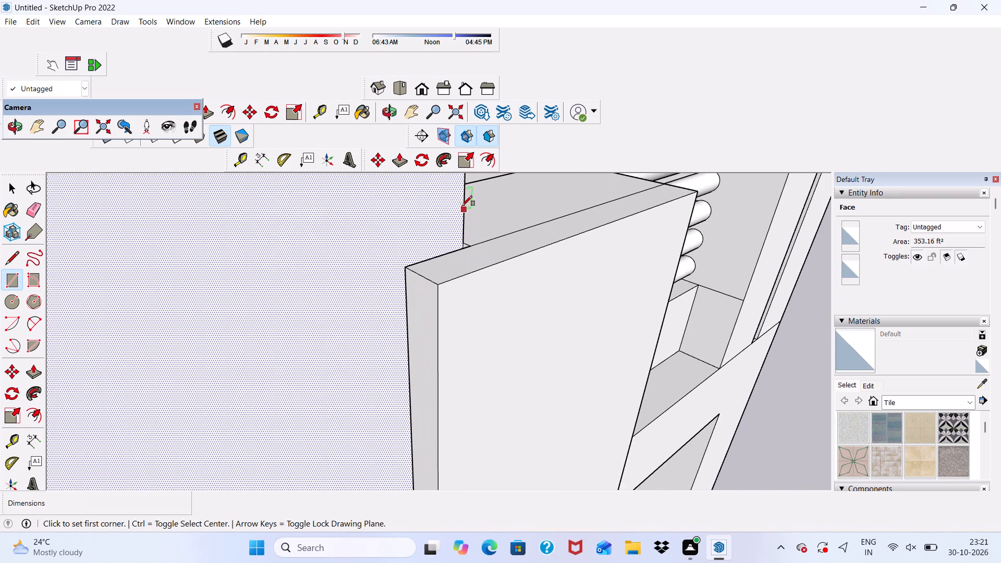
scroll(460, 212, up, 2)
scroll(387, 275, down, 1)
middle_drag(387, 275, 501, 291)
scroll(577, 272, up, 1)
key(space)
Push/Pull the narrow recessed strip along the tall panel's edge beside the large wall forward about 10 1/4", flush with the panel's front.
scroll(566, 268, up, 4)
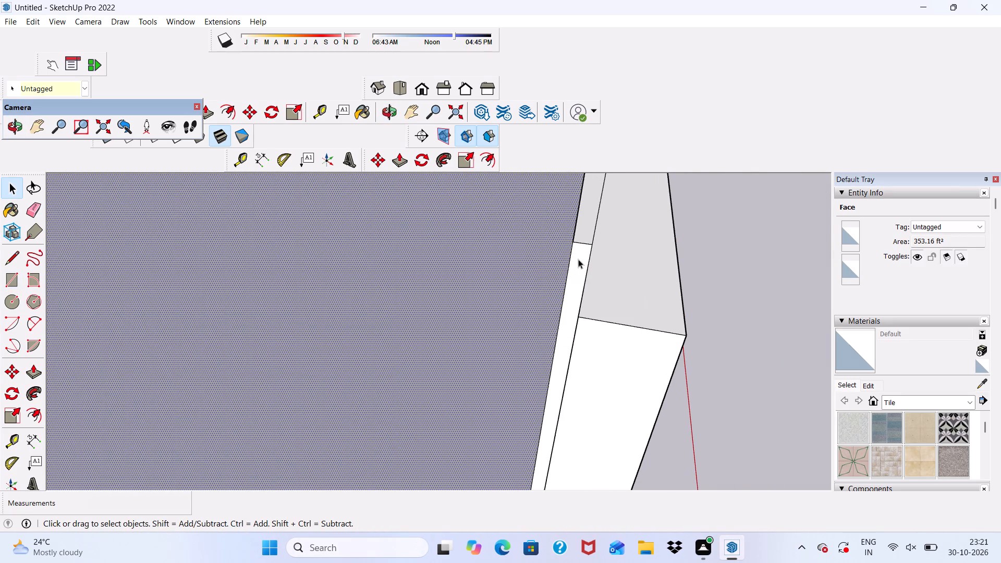
click(580, 259)
scroll(374, 213, down, 1)
scroll(343, 121, down, 6)
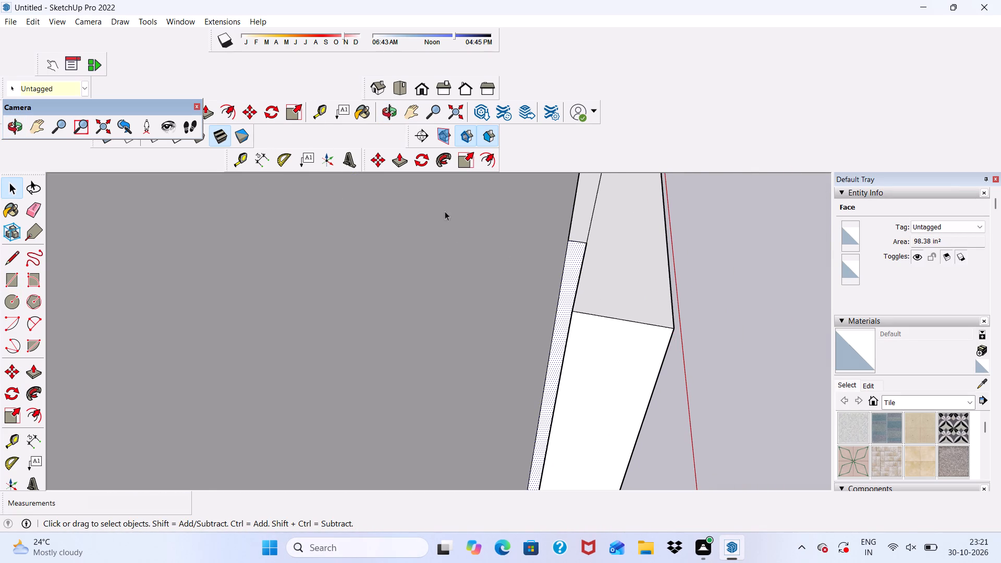
click(397, 161)
scroll(569, 323, up, 2)
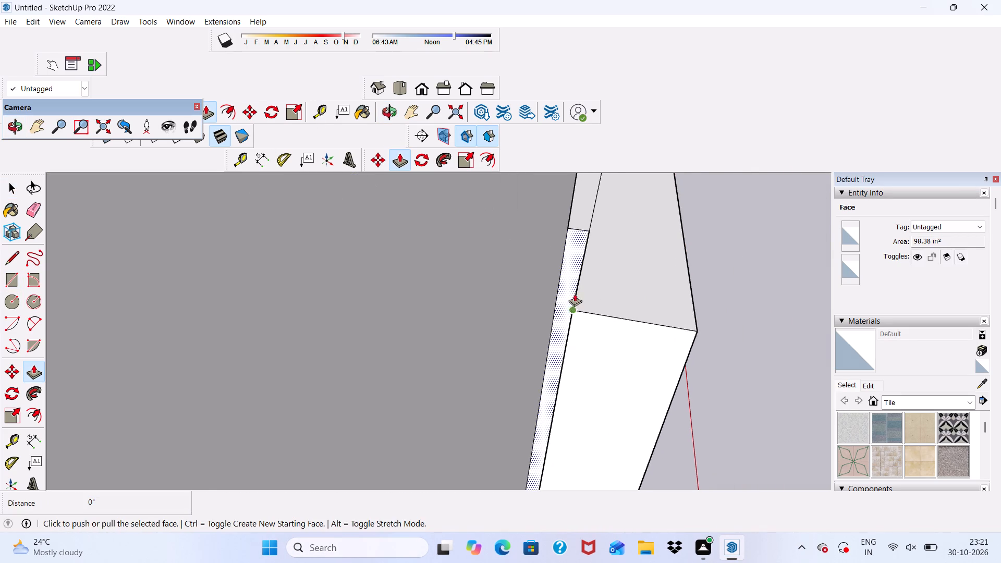
scroll(574, 252, up, 2)
click(573, 239)
click(591, 365)
scroll(527, 278, down, 3)
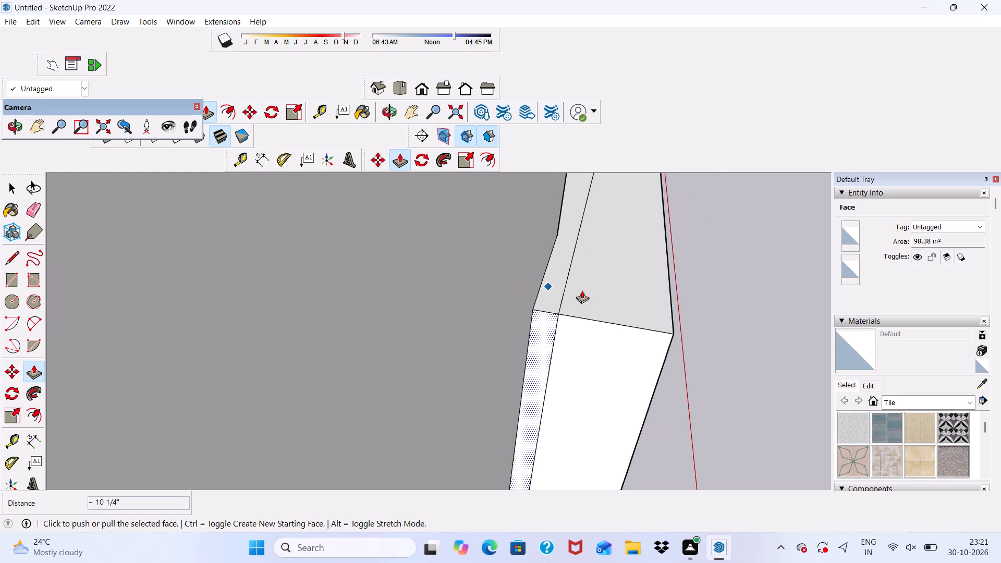
scroll(582, 290, down, 5)
middle_drag(620, 276, 469, 237)
scroll(470, 249, up, 1)
scroll(406, 226, down, 14)
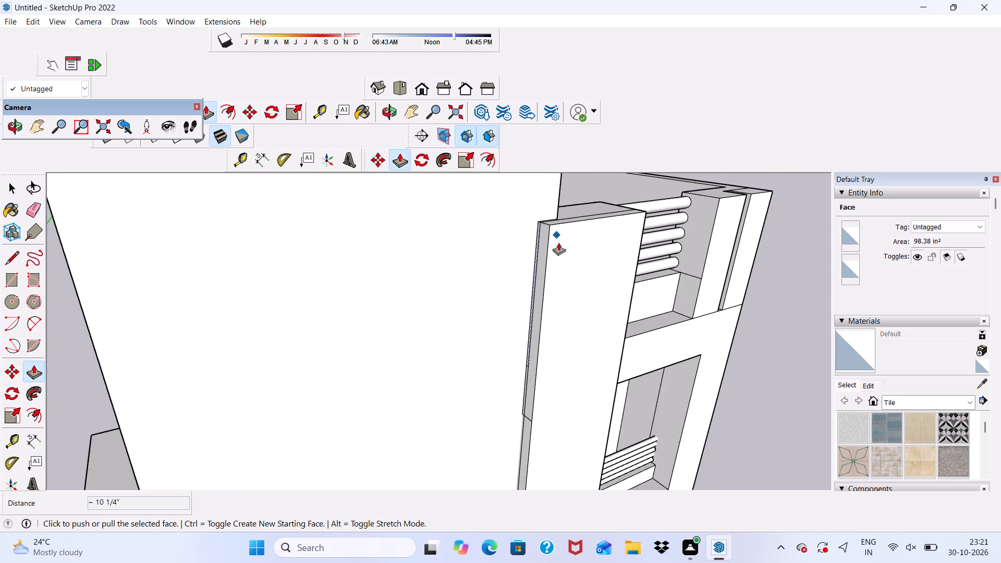
Erase the leftover seam line running across the top face of the tall projecting panel.
middle_drag(558, 242, 450, 258)
key(space)
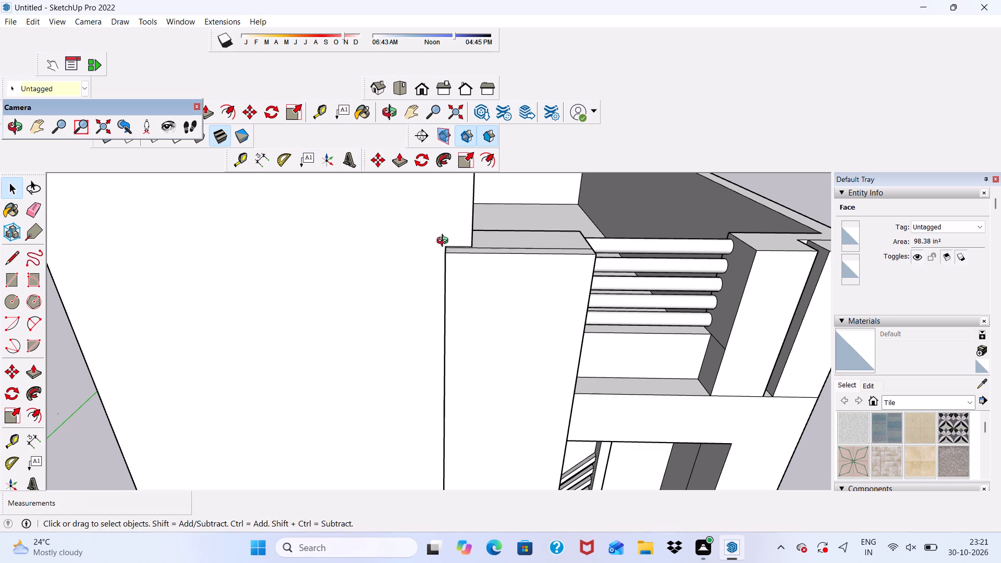
middle_drag(445, 242, 471, 297)
key(space)
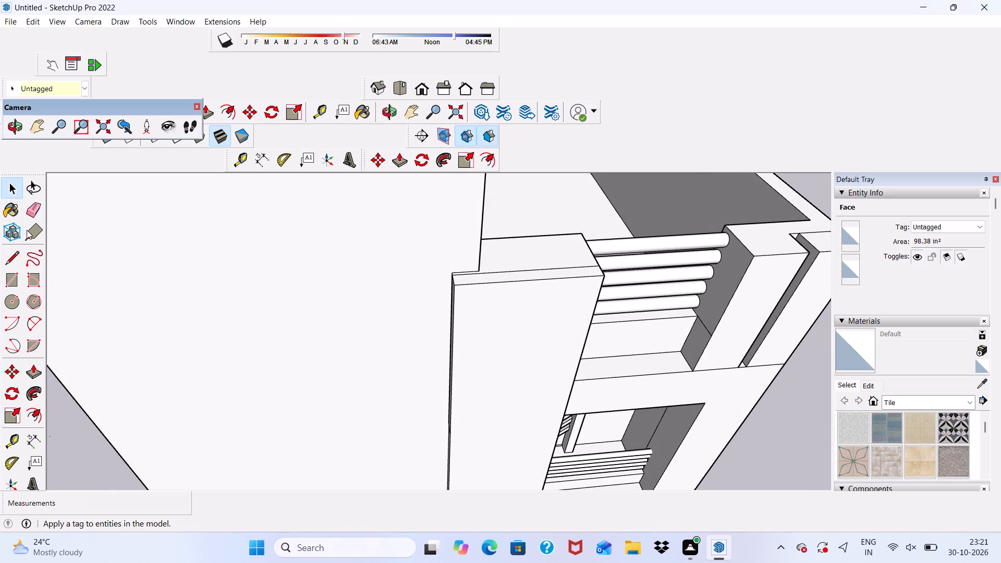
click(38, 211)
scroll(600, 318, up, 7)
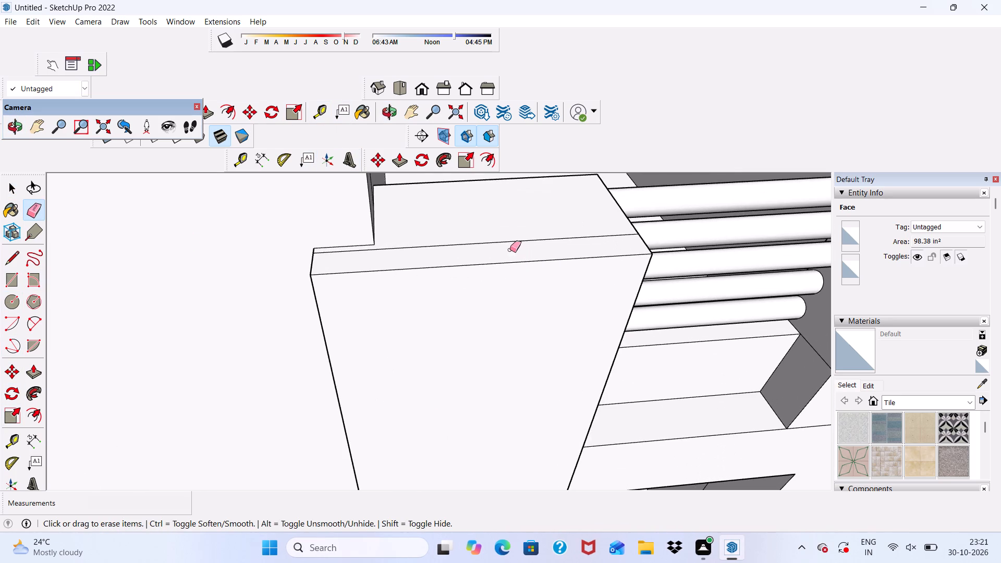
click(510, 243)
scroll(369, 244, up, 3)
scroll(364, 252, down, 1)
key(space)
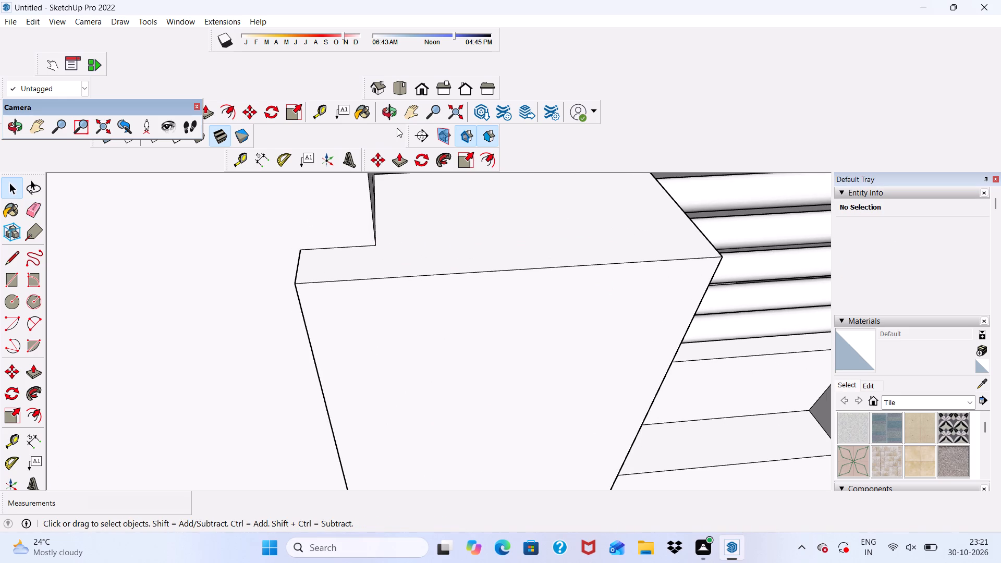
Draw a rectangle about 13' 11 1/8" by 1' 7 7/16" from the tall panel's top front corner across the railing notch to the parapet's outer edge.
scroll(395, 147, down, 5)
click(13, 283)
click(298, 286)
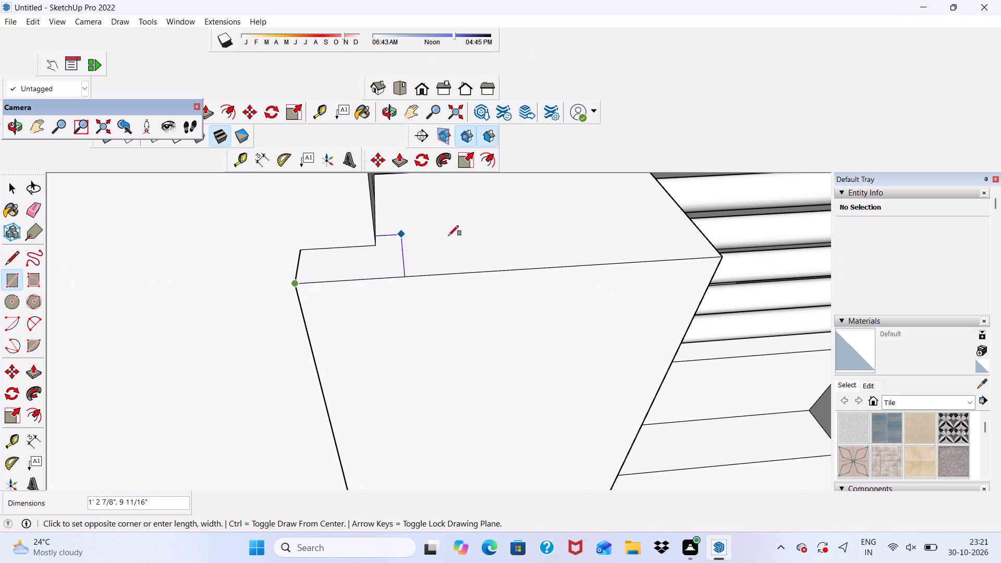
scroll(440, 236, down, 14)
scroll(700, 205, up, 6)
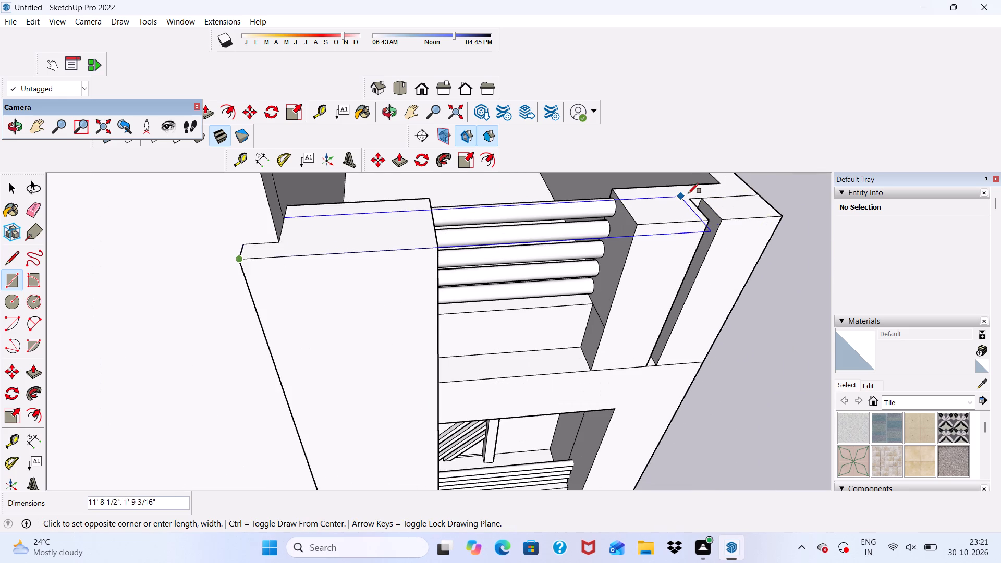
scroll(688, 193, down, 2)
scroll(787, 180, up, 3)
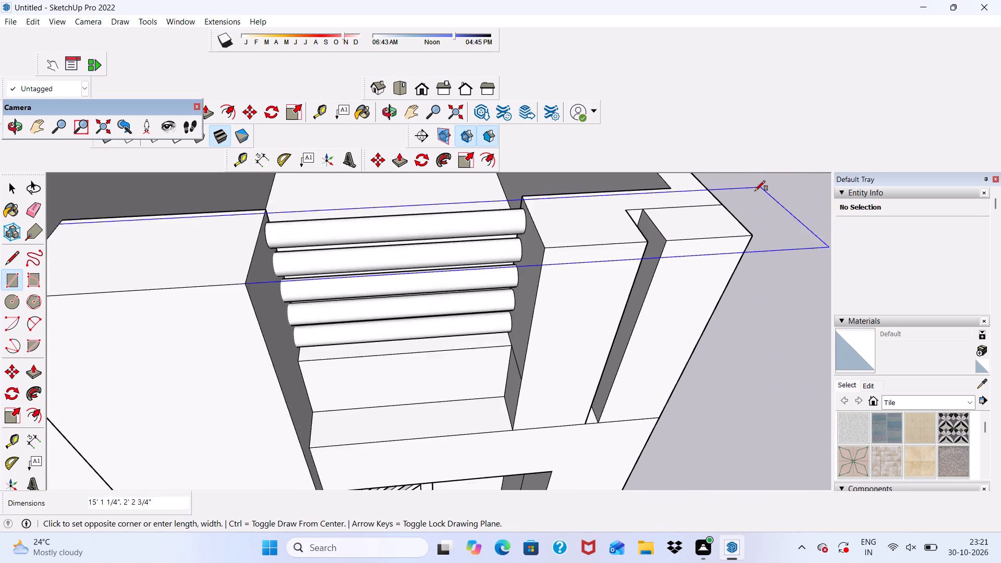
scroll(755, 191, down, 3)
scroll(727, 205, up, 4)
scroll(729, 197, down, 1)
click(730, 198)
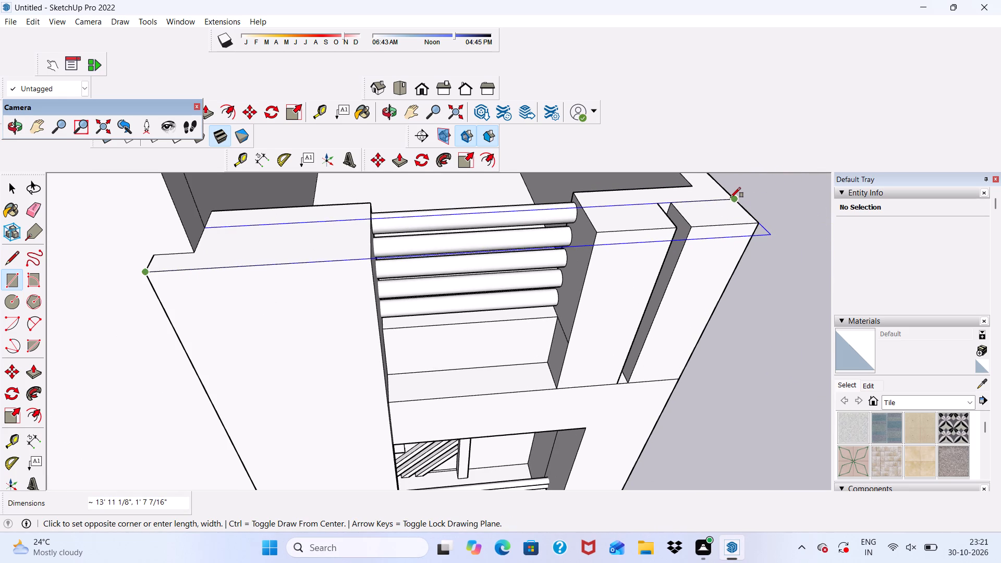
key(space)
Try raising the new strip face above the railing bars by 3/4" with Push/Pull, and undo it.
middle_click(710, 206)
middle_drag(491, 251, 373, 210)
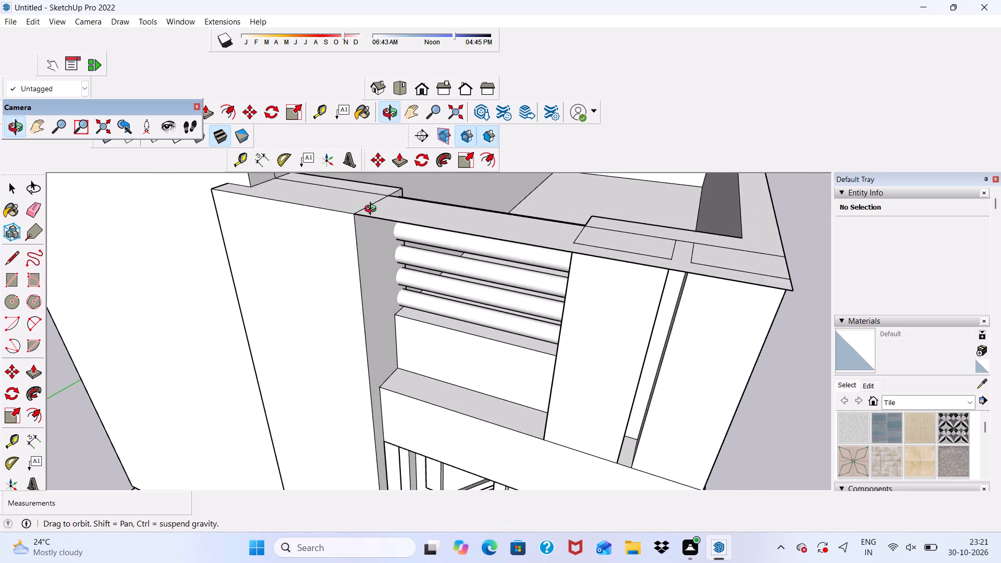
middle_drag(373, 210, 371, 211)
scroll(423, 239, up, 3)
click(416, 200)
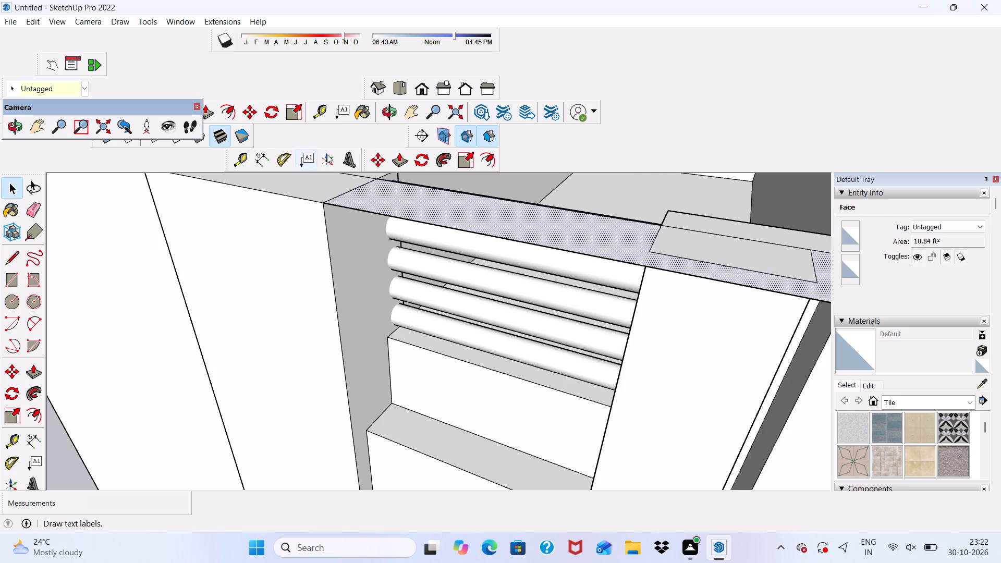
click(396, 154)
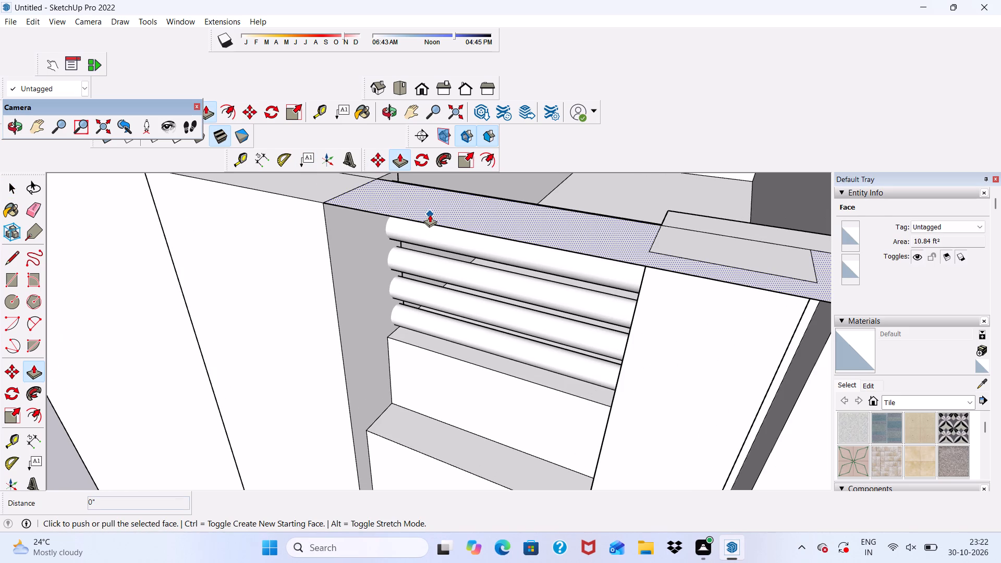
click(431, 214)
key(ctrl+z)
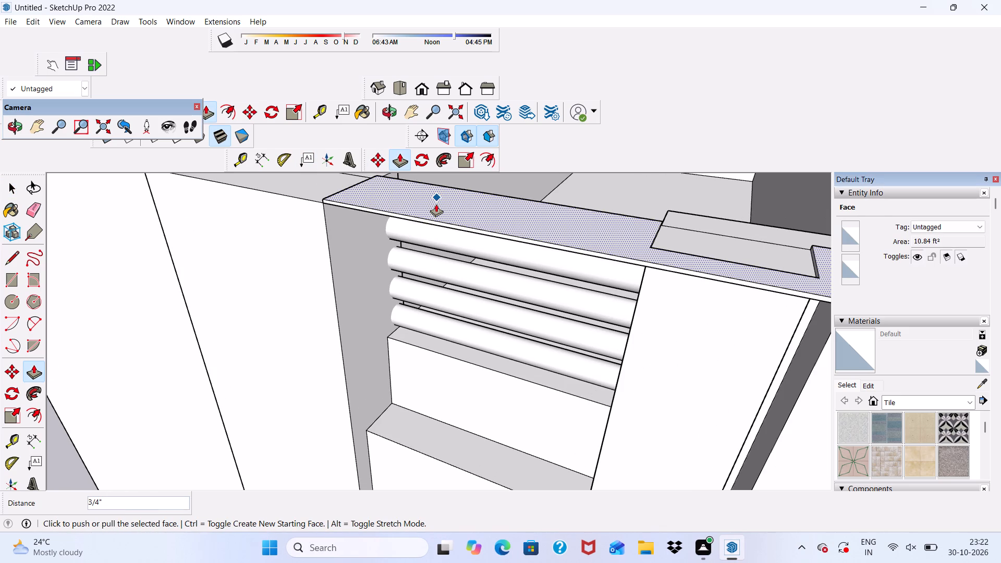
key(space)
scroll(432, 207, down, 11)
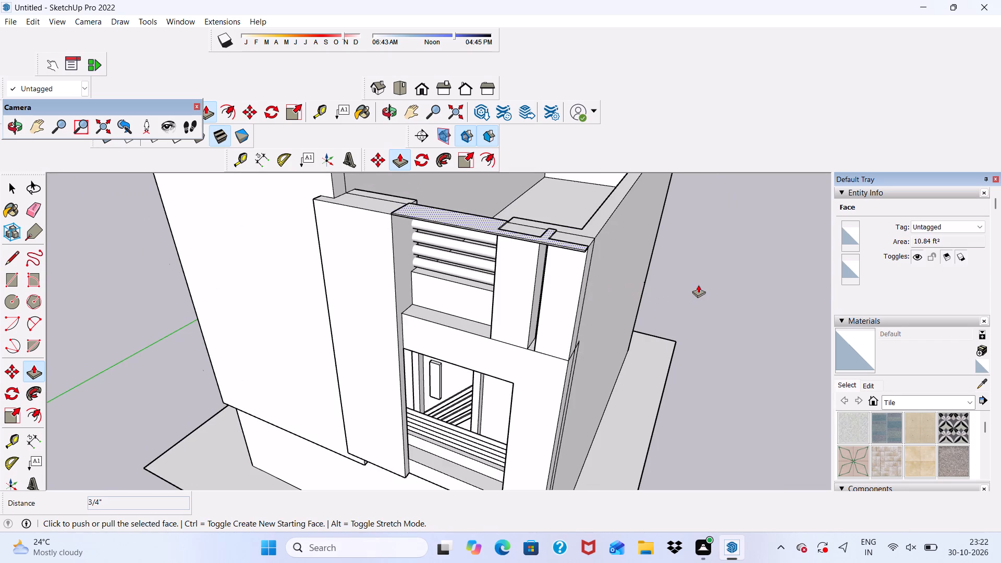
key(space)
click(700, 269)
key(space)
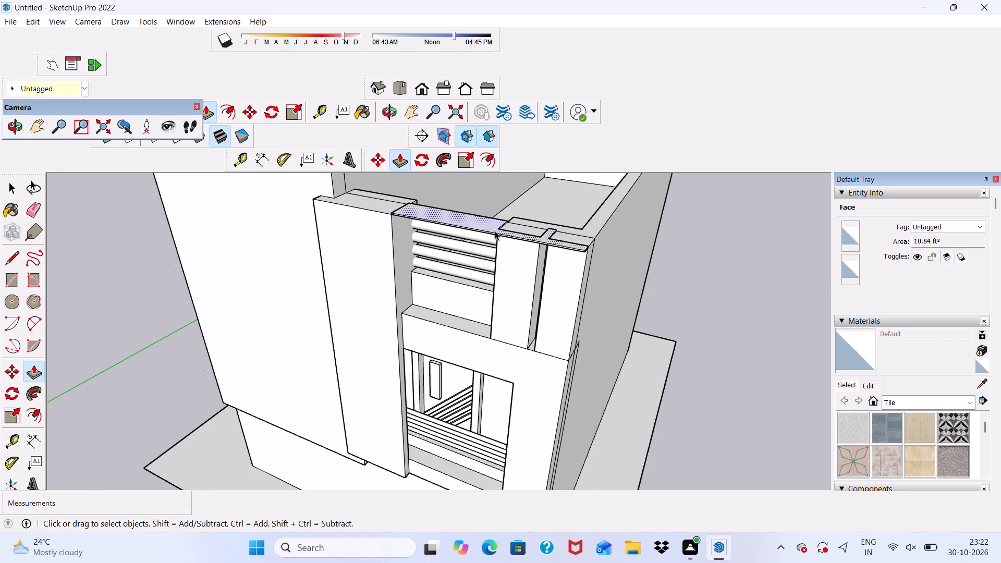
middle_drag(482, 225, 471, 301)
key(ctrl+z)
Push/Pull the strip face above the railing bars and parapet strips up 6" as a cap.
ctrl+scroll(442, 262, up, 3)
drag(442, 262, 437, 264)
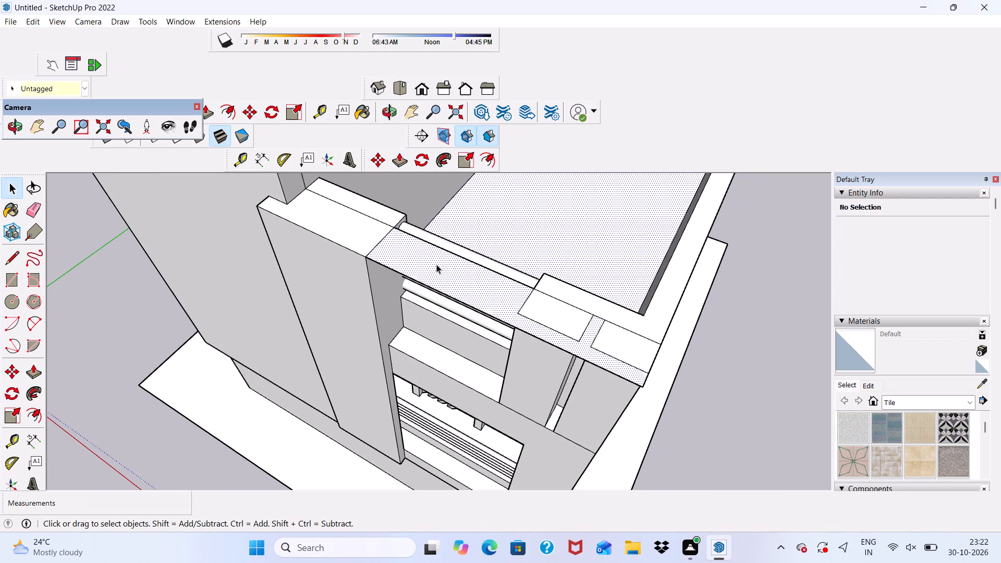
click(436, 264)
click(389, 157)
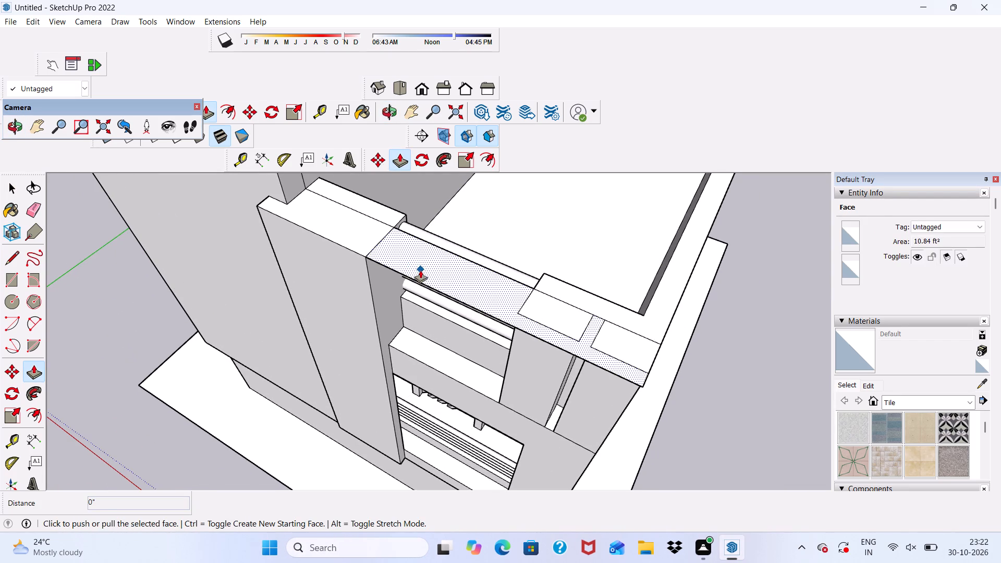
click(420, 270)
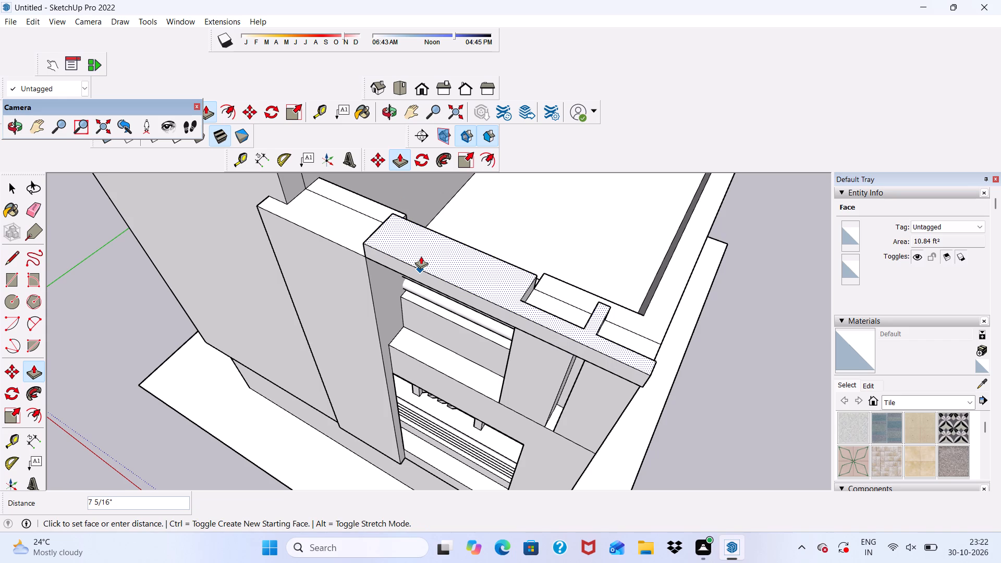
key(6)
key(shift+quotedbl)
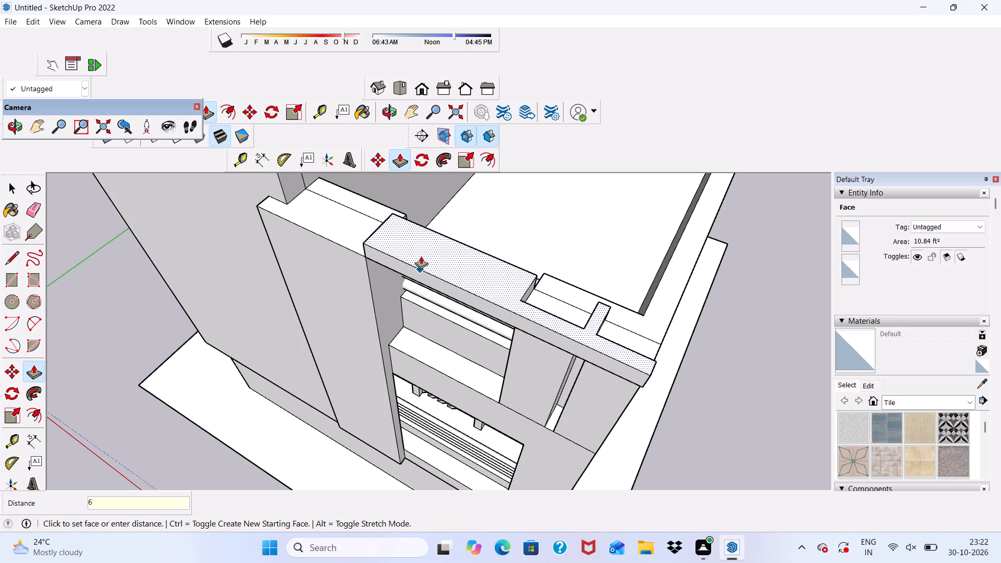
key(Return)
Push/Pull the side faces of the cap's two gaps across to close them, extending the outer one about 1' 8 1/16".
scroll(563, 287, up, 1)
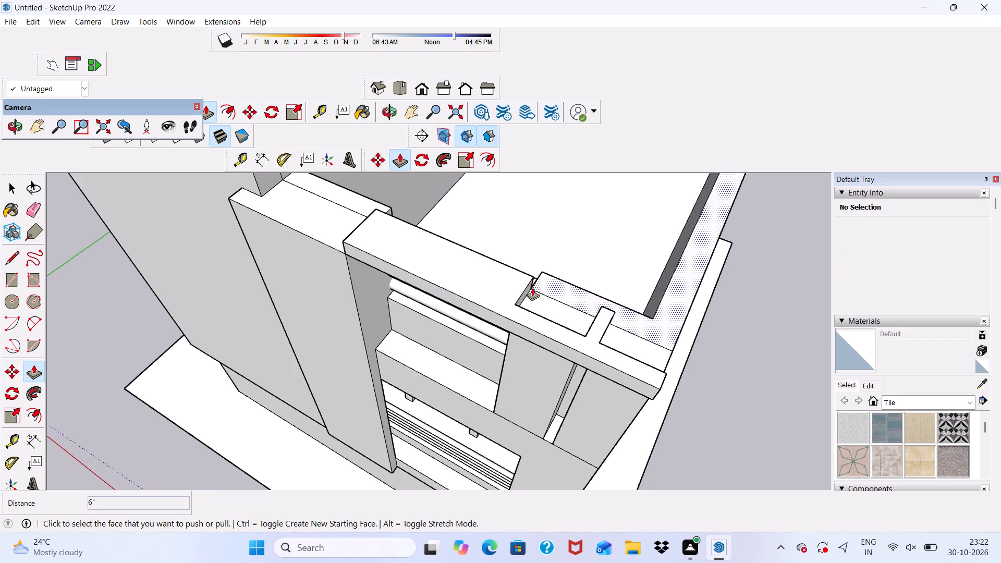
middle_drag(532, 288, 414, 244)
scroll(474, 284, up, 5)
click(471, 269)
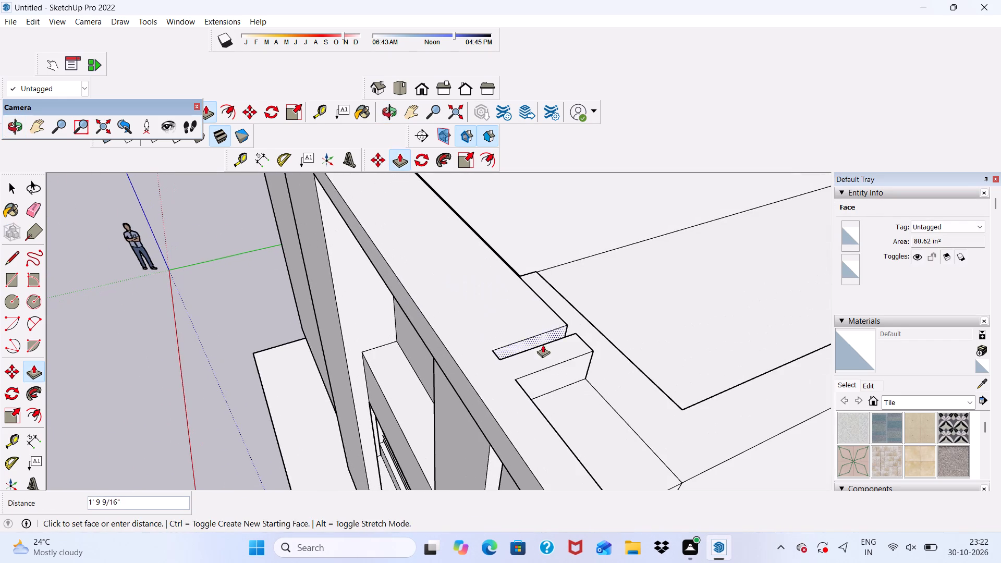
click(570, 364)
scroll(567, 363, down, 1)
click(556, 370)
scroll(644, 339, down, 3)
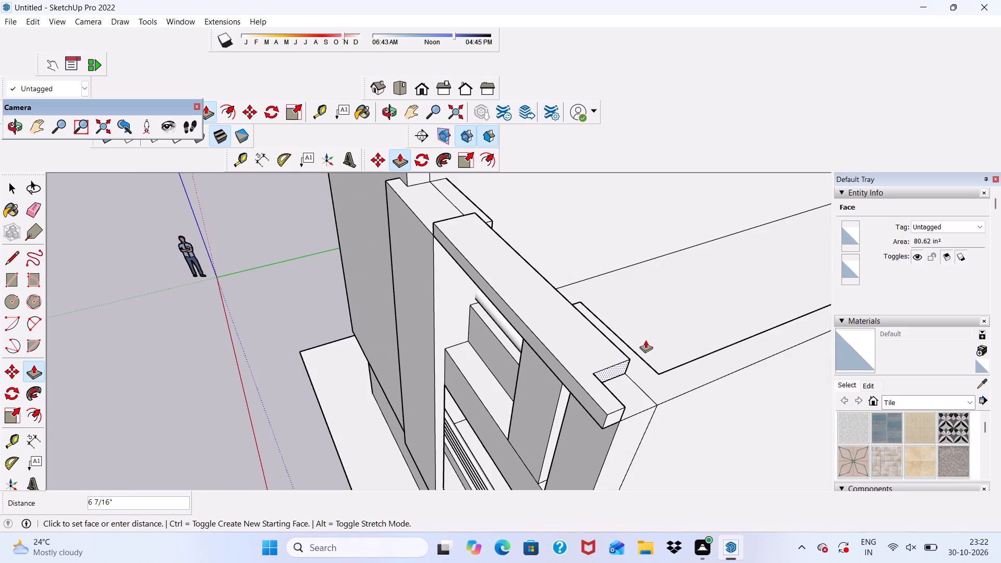
click(620, 417)
scroll(553, 376, down, 2)
Push/Pull the cap's end face about 4' 8 7/8" over the tall panel to the panel's far edge.
middle_drag(554, 382, 665, 314)
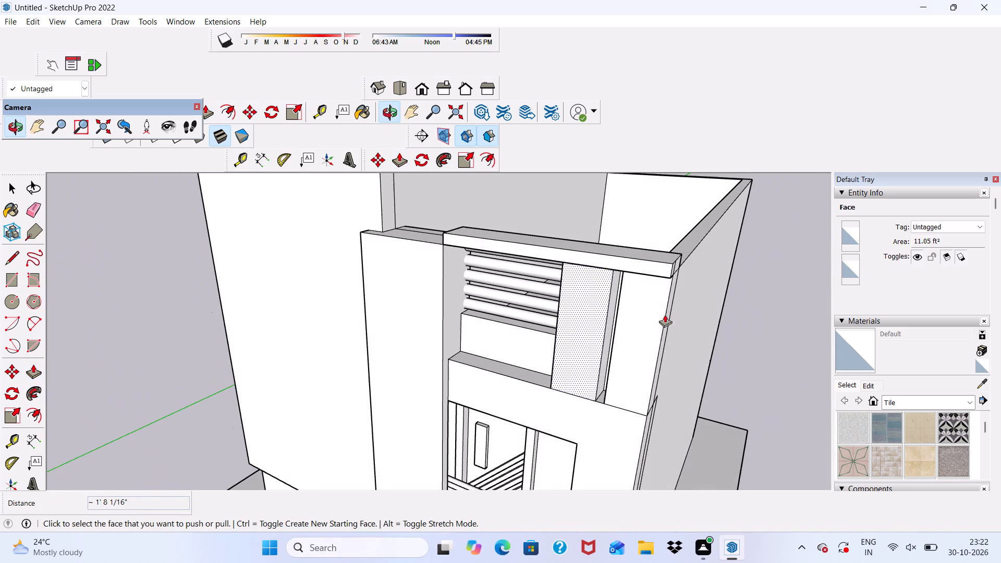
middle_drag(453, 246, 679, 283)
scroll(472, 230, up, 7)
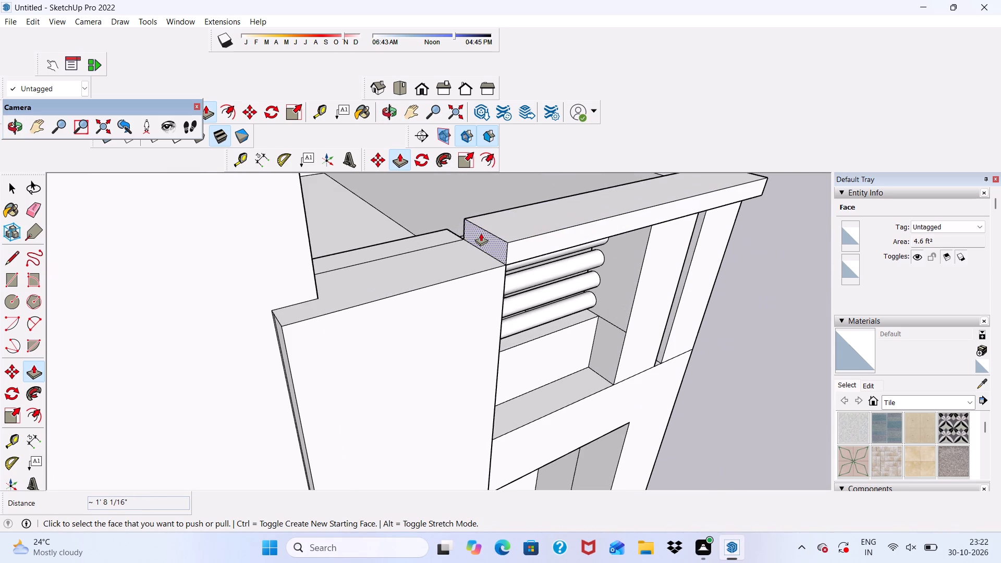
click(481, 233)
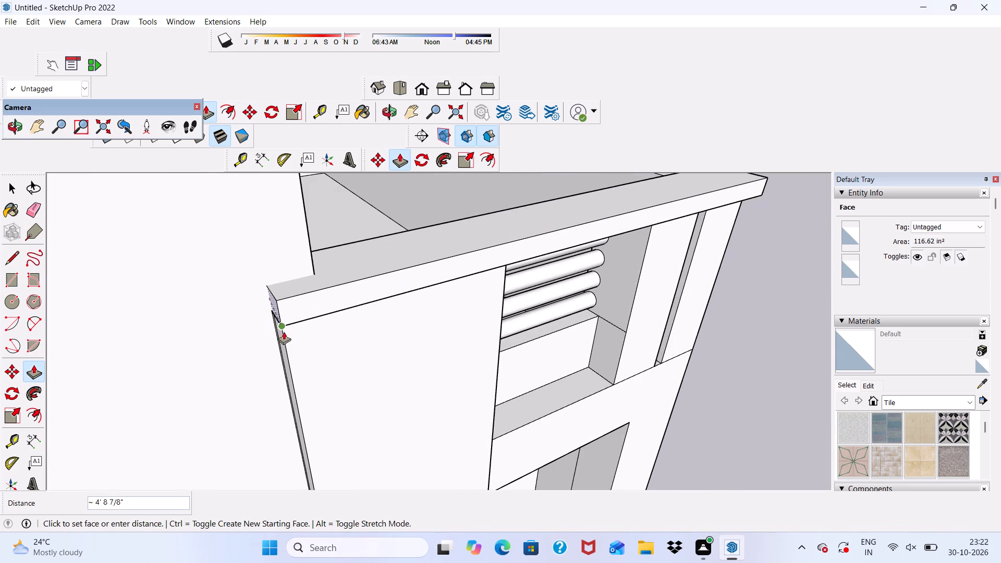
click(284, 332)
scroll(283, 293, down, 5)
Push/Pull the large wall's narrow front end above the cap forward about 10 1/4" to the cap's front corner.
middle_drag(297, 313, 121, 300)
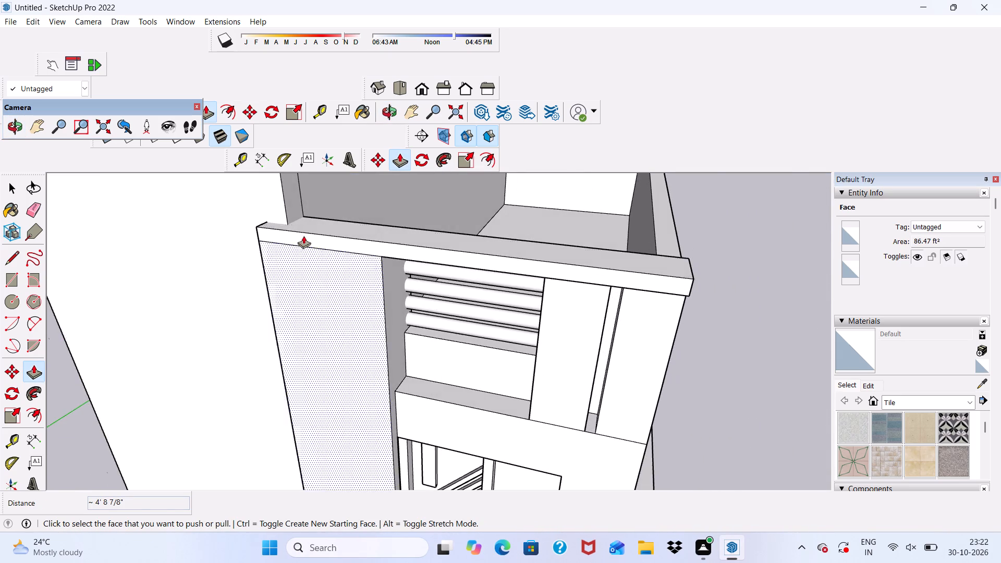
scroll(301, 208, up, 5)
click(289, 203)
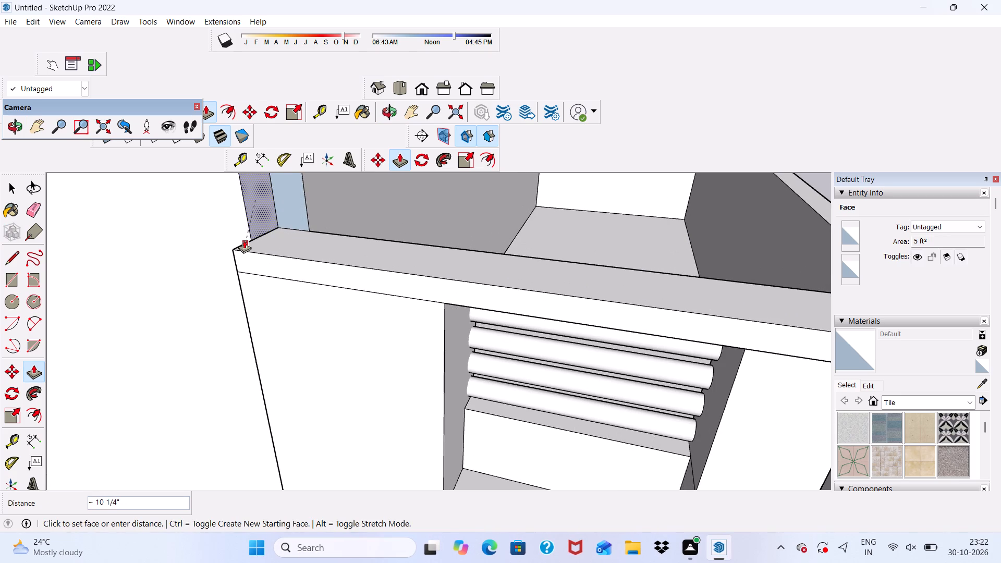
click(245, 240)
scroll(309, 218, down, 8)
Push/Pull the large wall's inner face above the roof, referencing the wall's narrow front end.
middle_drag(353, 259, 312, 283)
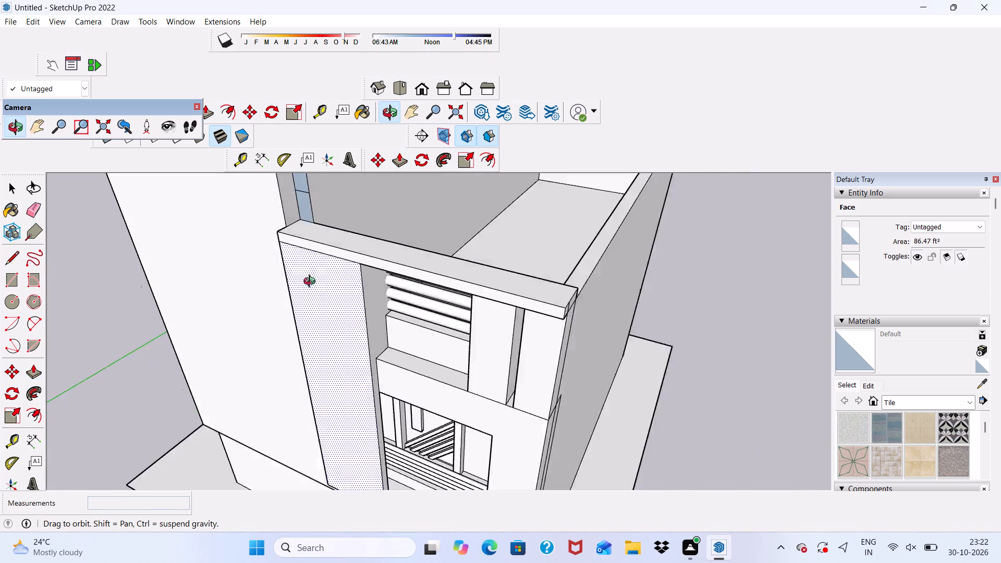
middle_drag(312, 283, 182, 285)
scroll(427, 213, up, 3)
scroll(419, 208, down, 12)
scroll(448, 231, up, 6)
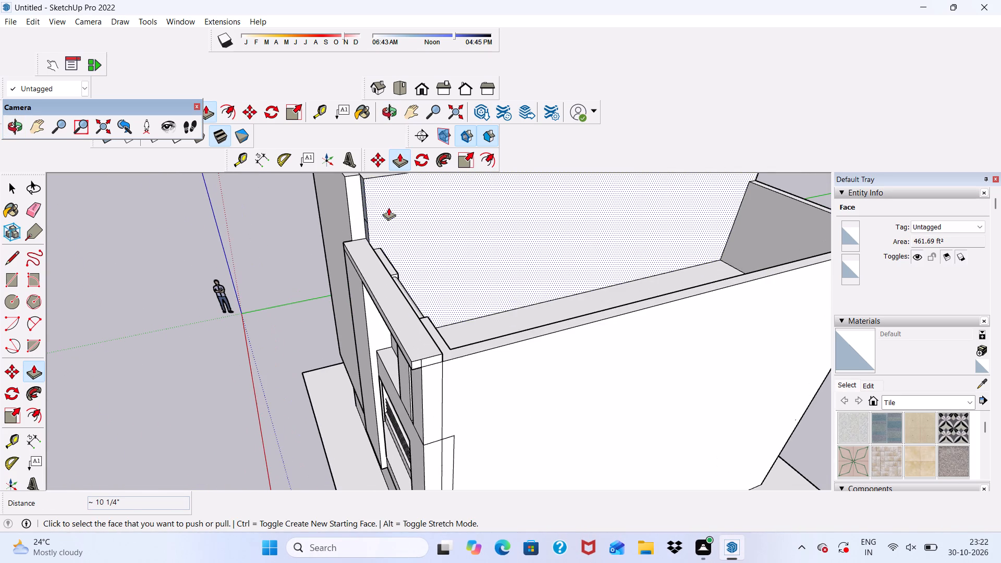
click(384, 206)
click(358, 209)
Push/Pull the large wall's inner face again about 13' 7 3/16", referencing the edge of the narrow front end.
scroll(357, 218, down, 2)
middle_drag(360, 225, 368, 238)
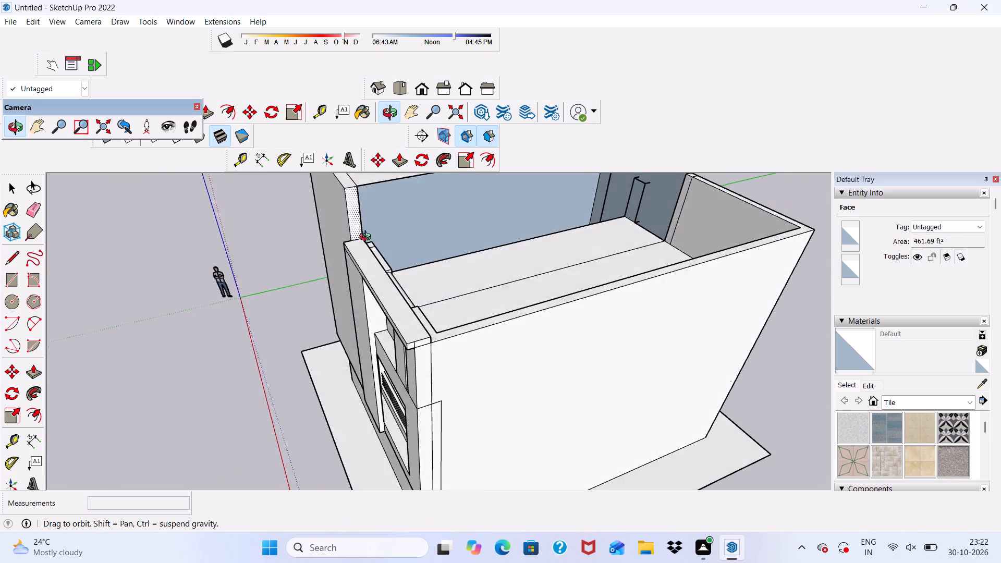
middle_drag(368, 238, 343, 261)
click(408, 216)
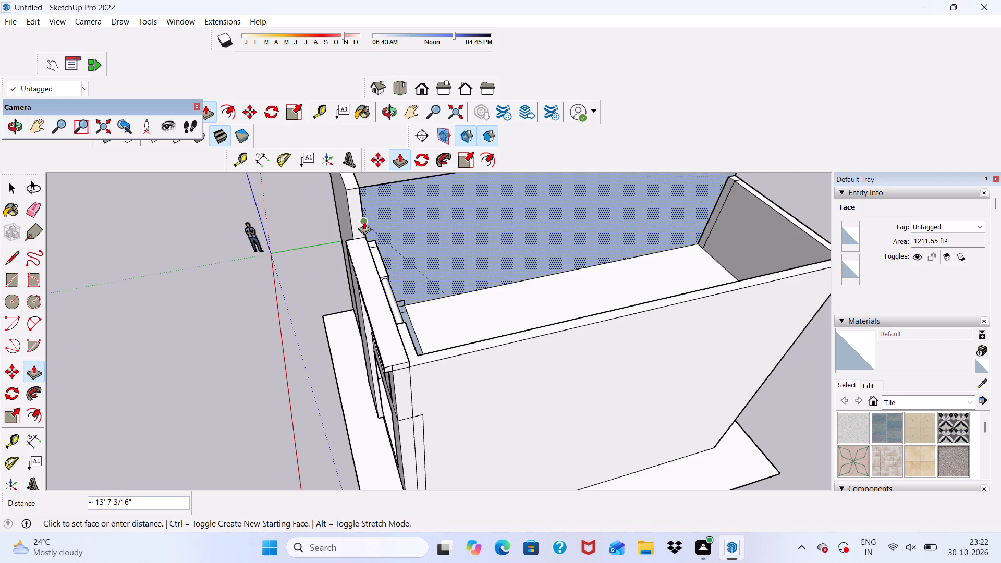
scroll(360, 222, up, 1)
click(360, 222)
scroll(436, 233, down, 4)
scroll(461, 247, up, 1)
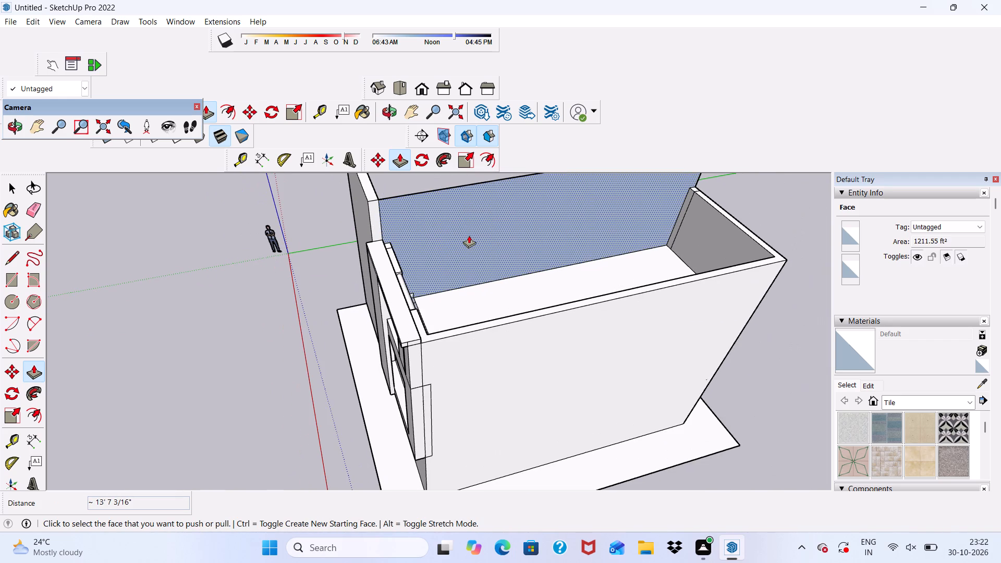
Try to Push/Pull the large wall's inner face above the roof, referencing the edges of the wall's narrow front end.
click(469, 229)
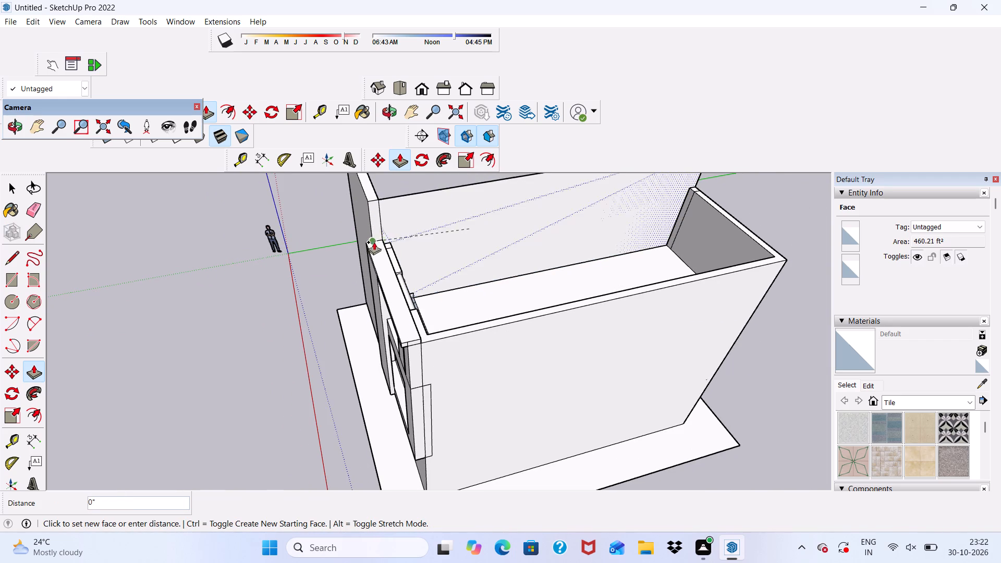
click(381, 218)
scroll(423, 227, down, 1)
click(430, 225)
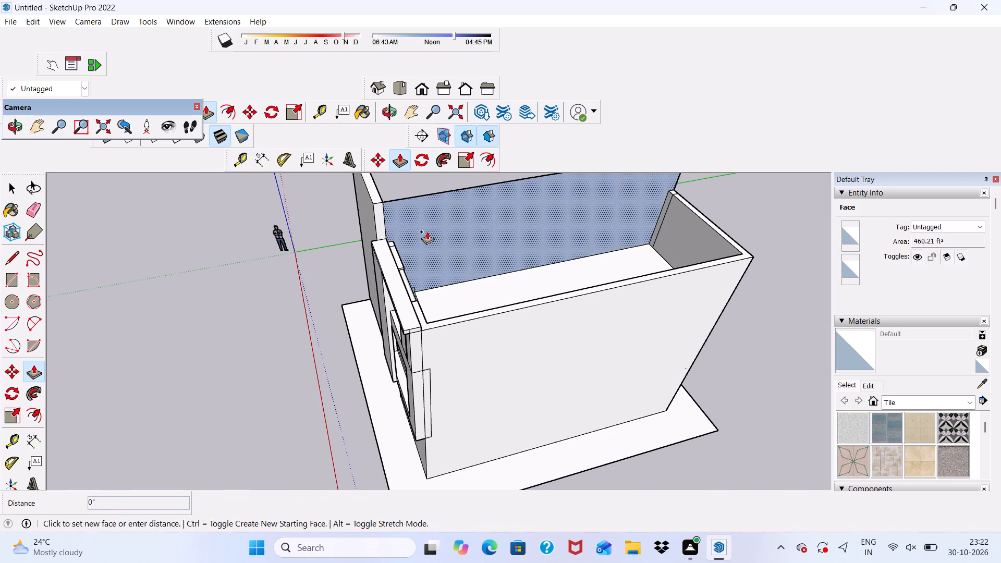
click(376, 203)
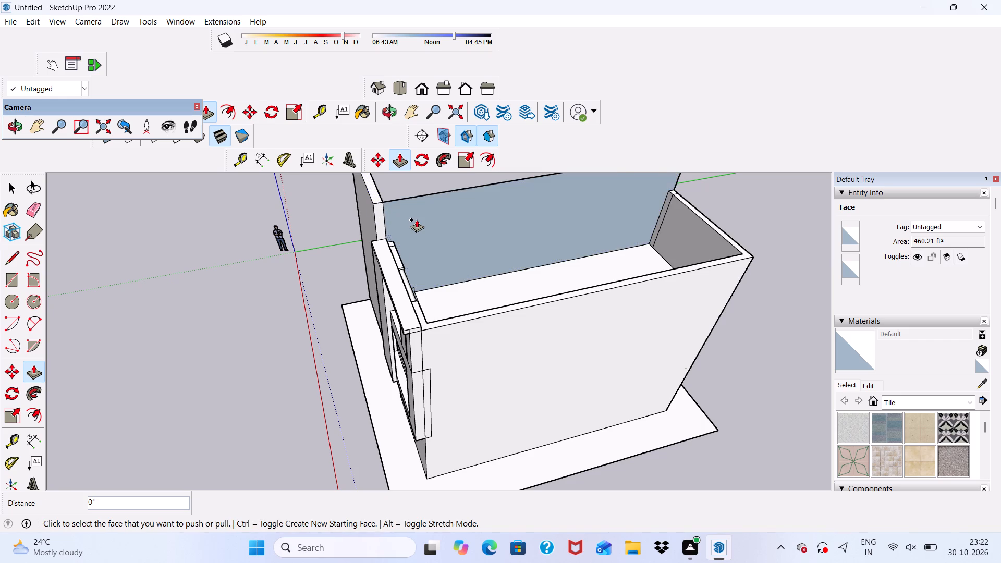
Push/Pull the large wall's upper side face outward about 13' 7 3/16" to the edge of the front wall.
middle_drag(417, 219, 302, 207)
scroll(491, 246, up, 1)
scroll(494, 303, down, 1)
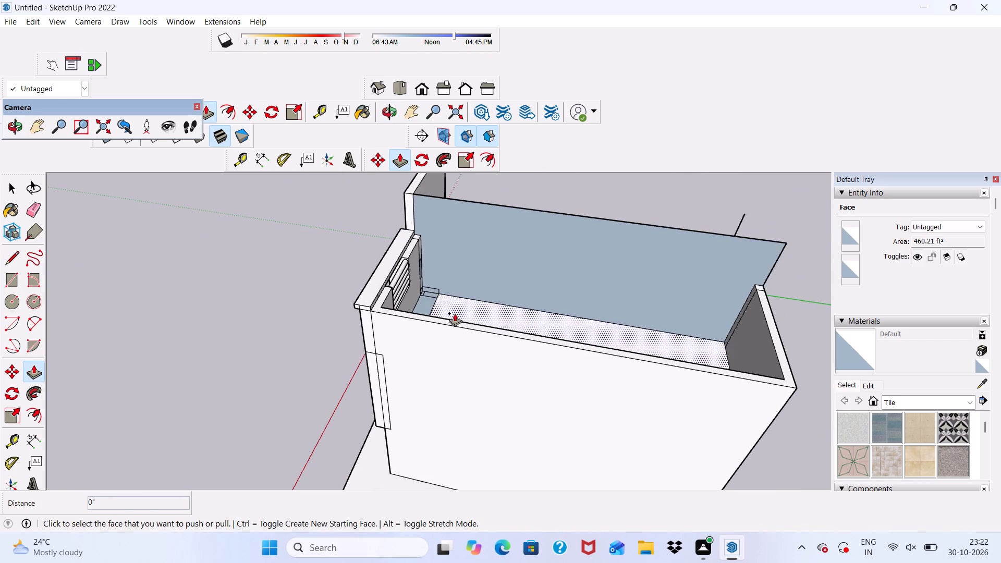
scroll(509, 264, down, 3)
middle_drag(583, 309, 206, 236)
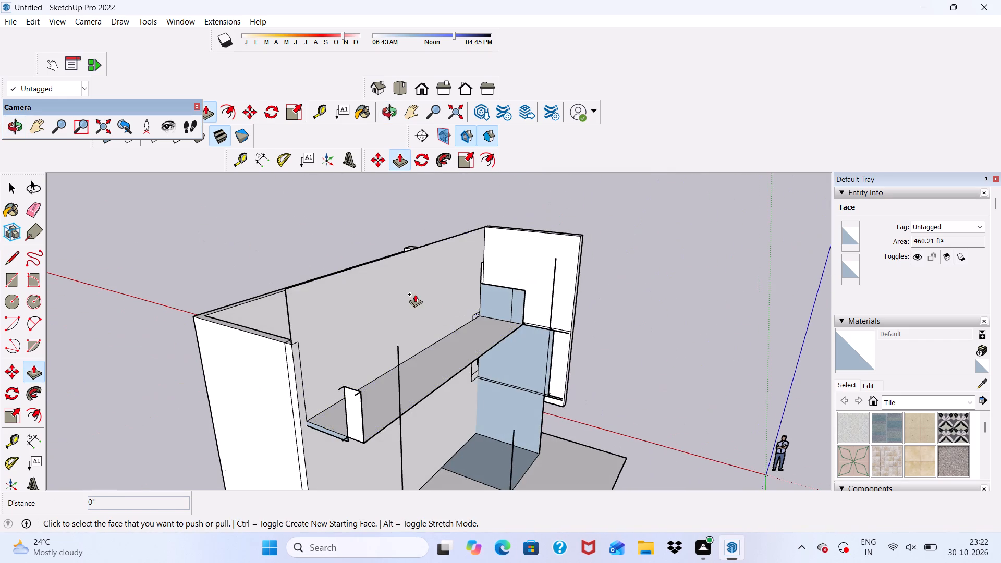
click(415, 294)
scroll(482, 329, down, 3)
scroll(443, 265, down, 4)
scroll(402, 413, up, 4)
scroll(440, 361, down, 2)
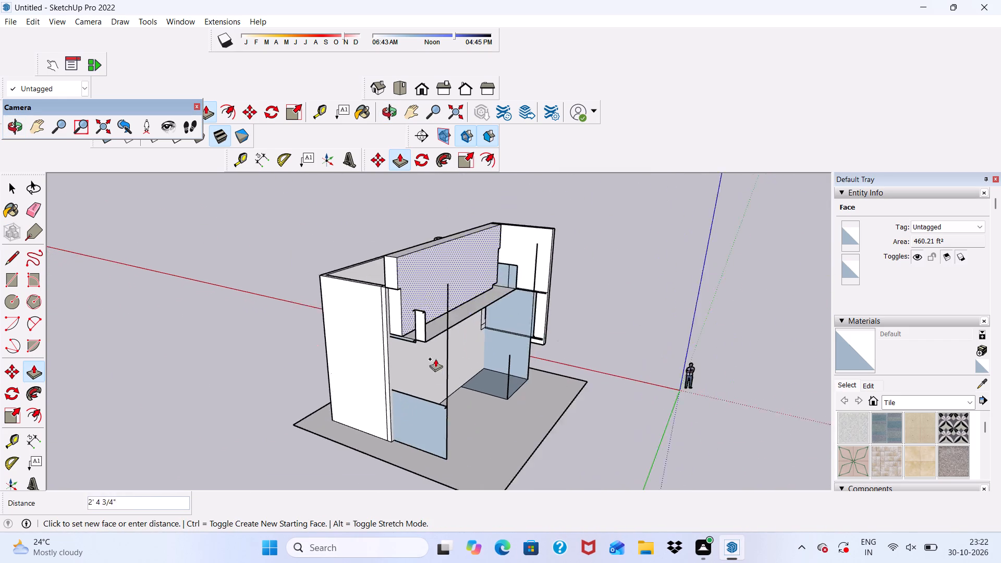
scroll(435, 359, down, 2)
scroll(552, 232, up, 4)
middle_drag(572, 280, 351, 267)
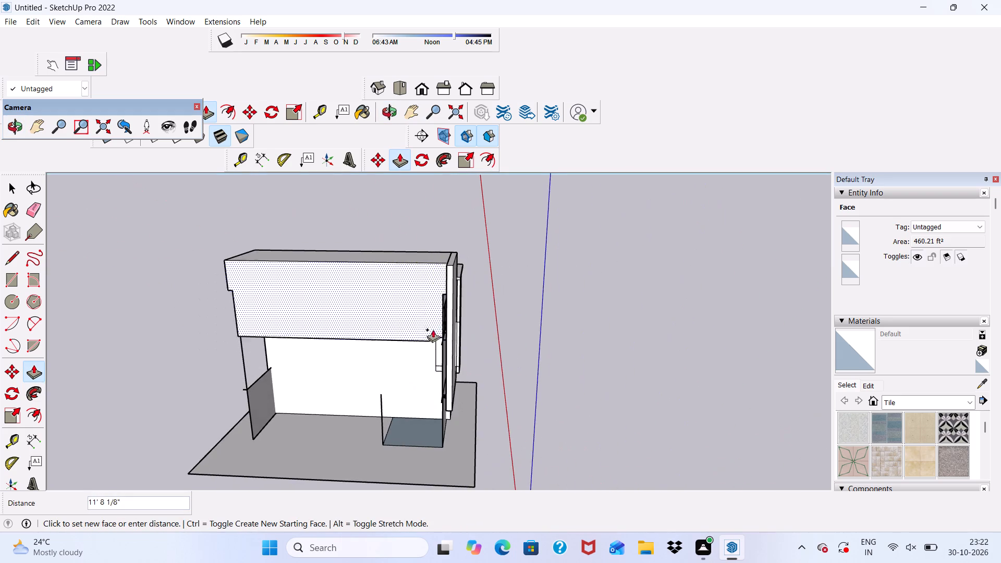
scroll(441, 353, up, 6)
click(451, 331)
Push/Pull the underside of the extended upper block down 20' 3" to the ground slab.
scroll(452, 291, up, 5)
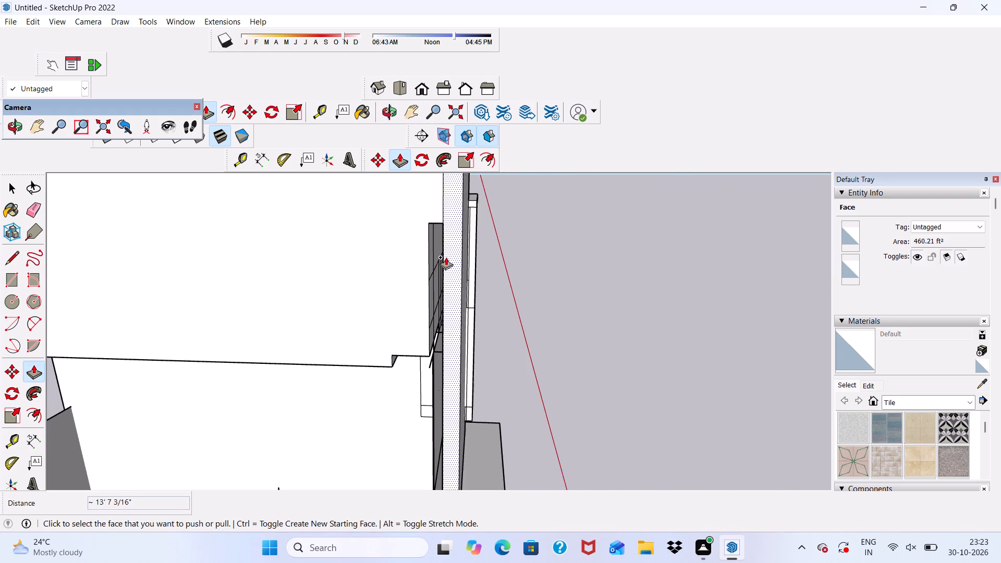
scroll(446, 257, up, 4)
middle_drag(424, 248, 394, 253)
scroll(394, 253, up, 2)
scroll(392, 217, down, 3)
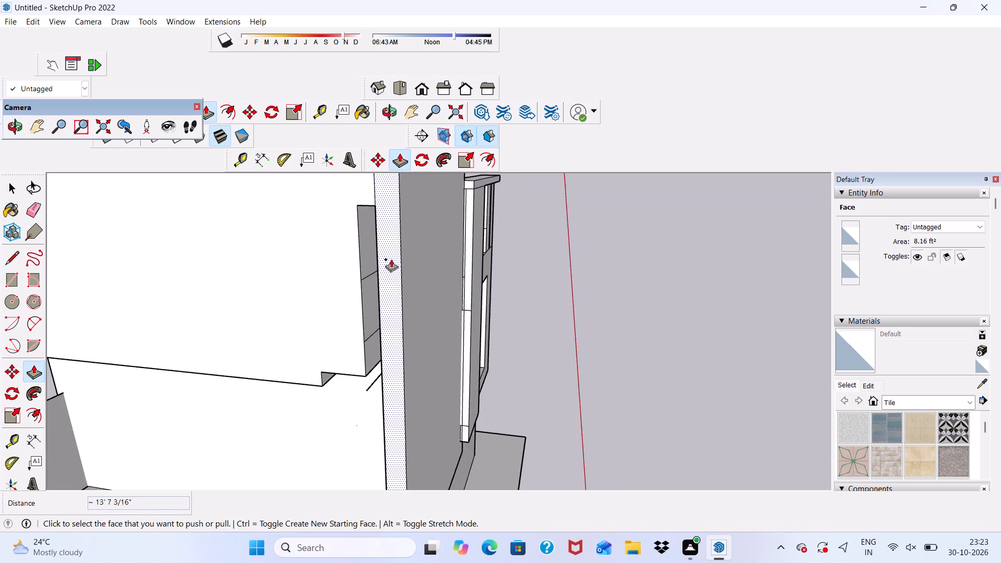
scroll(391, 259, down, 5)
middle_drag(357, 250, 450, 212)
scroll(459, 215, down, 5)
middle_drag(431, 263, 426, 164)
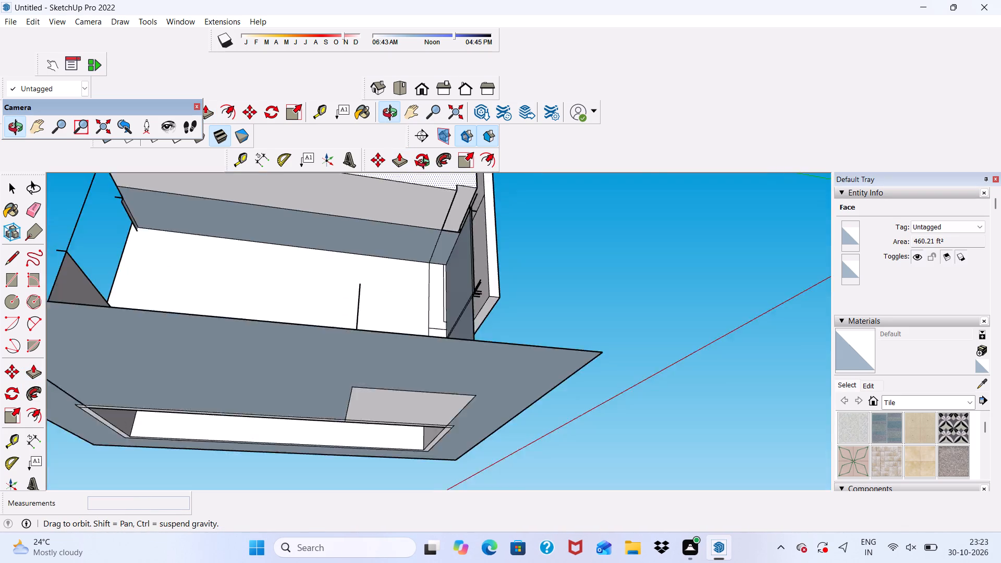
middle_drag(426, 164, 424, 169)
scroll(359, 229, up, 4)
click(359, 206)
scroll(360, 254, down, 10)
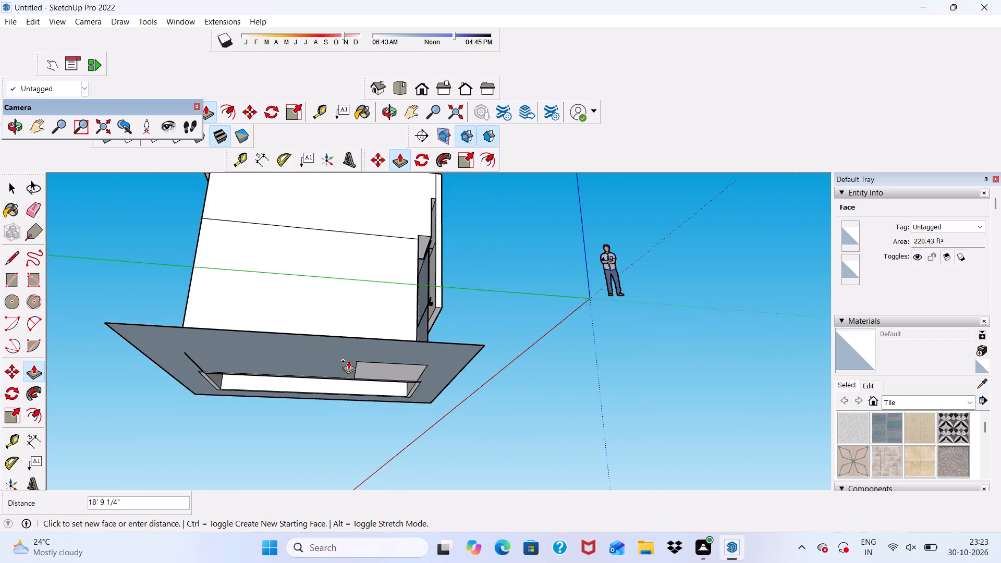
scroll(345, 365, up, 1)
middle_drag(341, 369, 286, 438)
scroll(290, 405, up, 3)
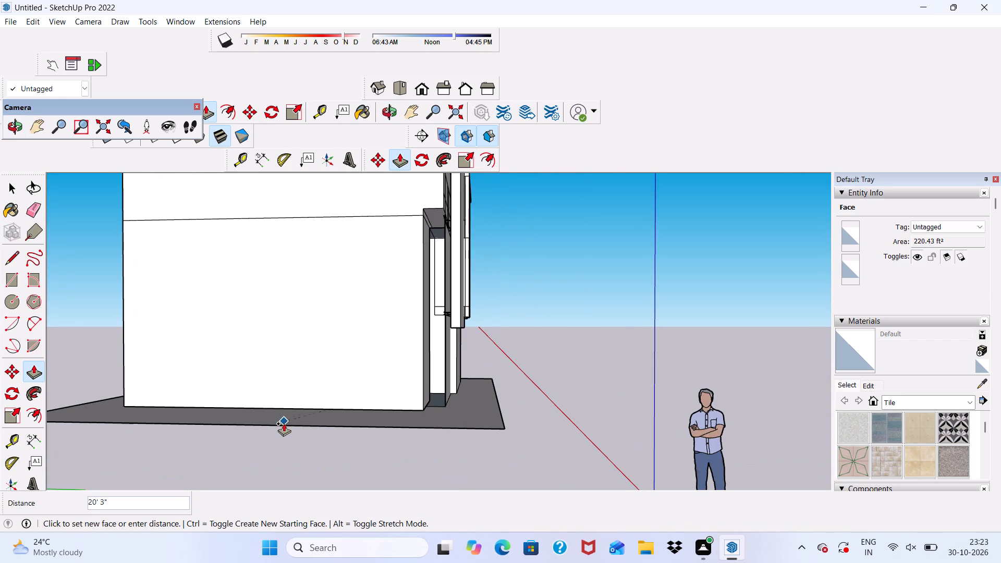
click(285, 424)
Push/Pull the remaining underside inside the rear recess down 20' 3" to the ground.
scroll(299, 411, down, 2)
middle_drag(301, 410, 557, 431)
scroll(451, 342, up, 3)
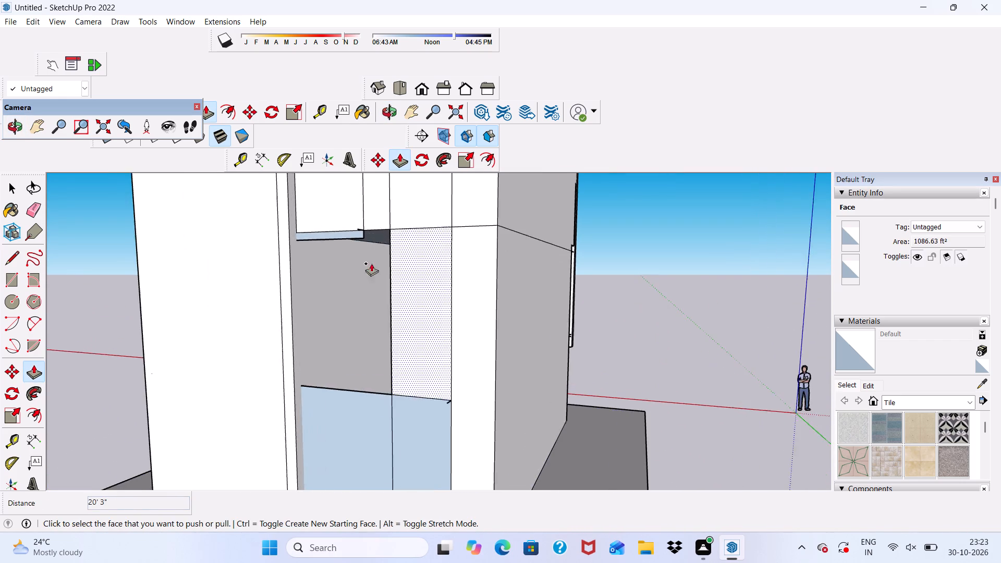
scroll(359, 254, down, 1)
middle_drag(359, 254, 414, 254)
scroll(472, 244, up, 2)
click(514, 238)
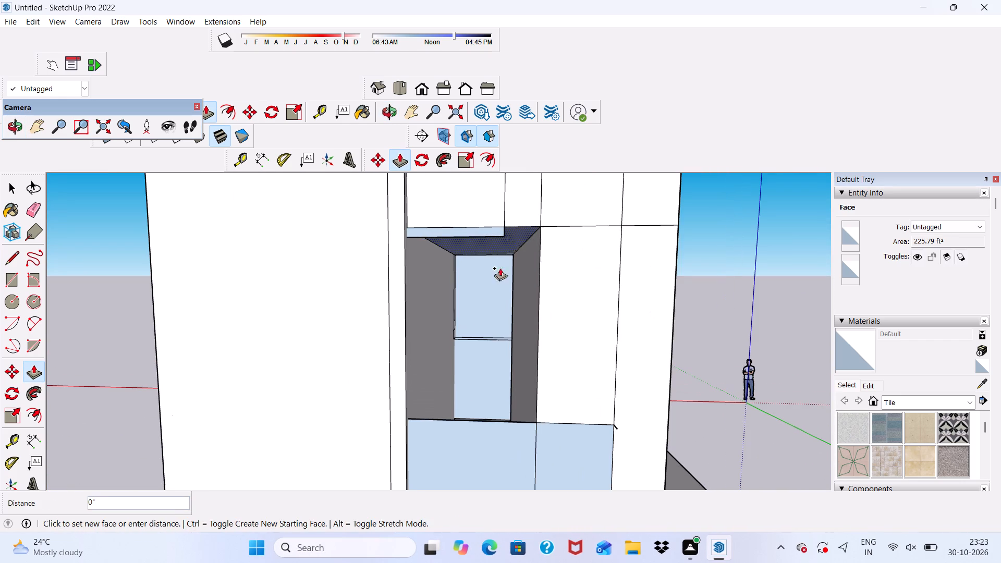
scroll(416, 388, down, 9)
click(425, 463)
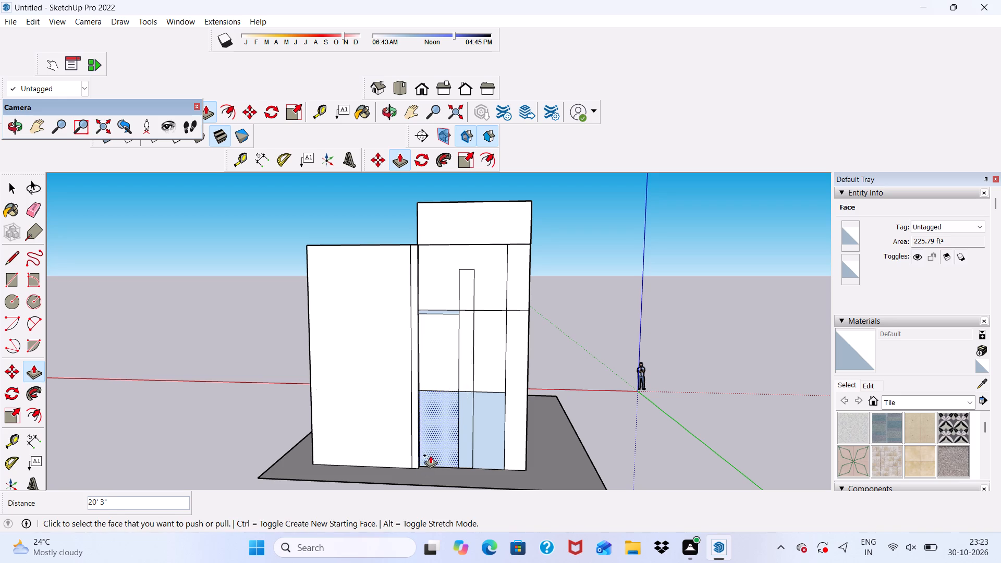
Push/Pull the rear wall's lower panels outward, moving the narrow and adjoining wide panels 9" flush with the neighbouring wall.
click(498, 425)
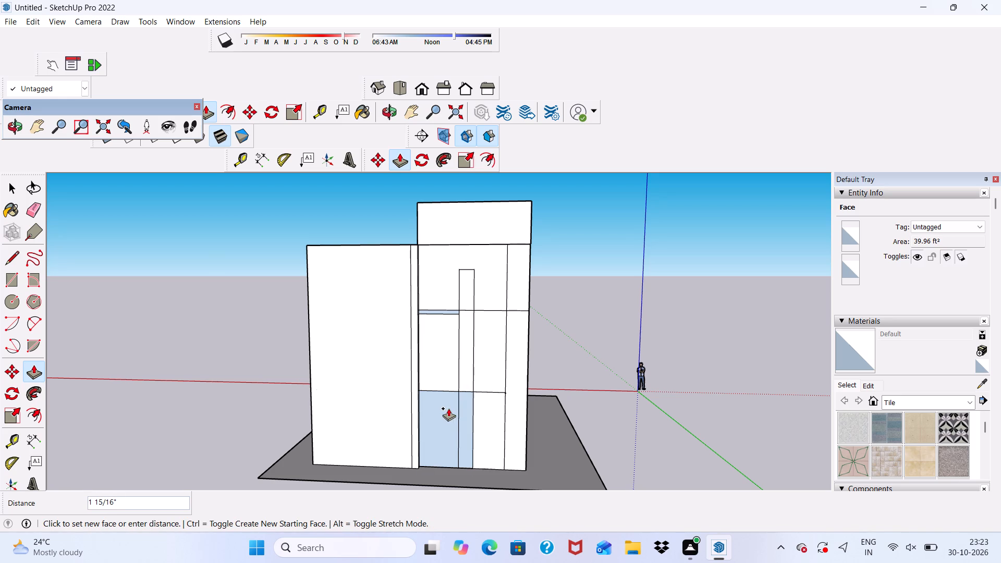
click(448, 408)
scroll(451, 406, up, 4)
click(434, 407)
click(487, 406)
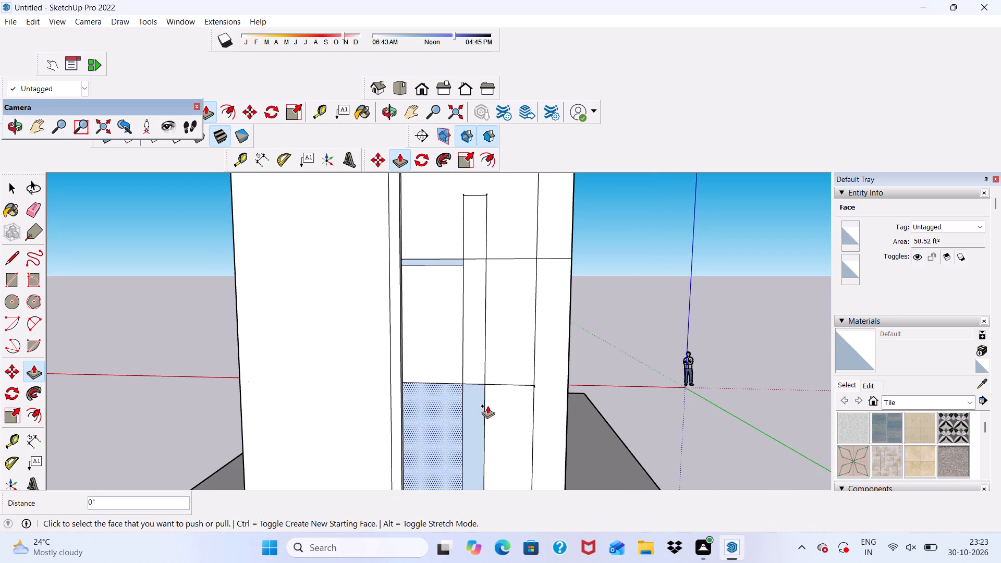
scroll(485, 403, up, 3)
click(475, 400)
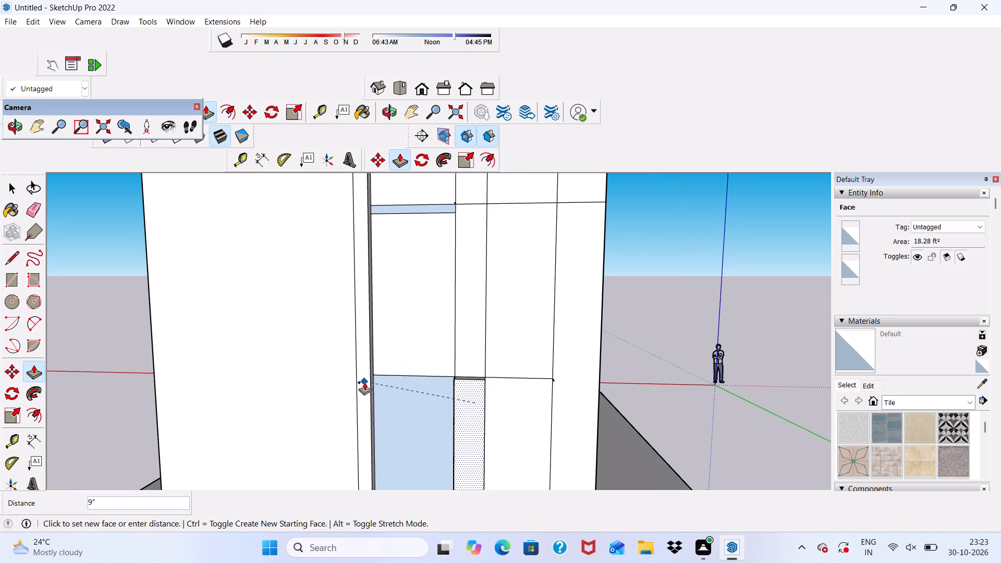
click(364, 383)
scroll(390, 391, up, 2)
click(399, 394)
click(364, 356)
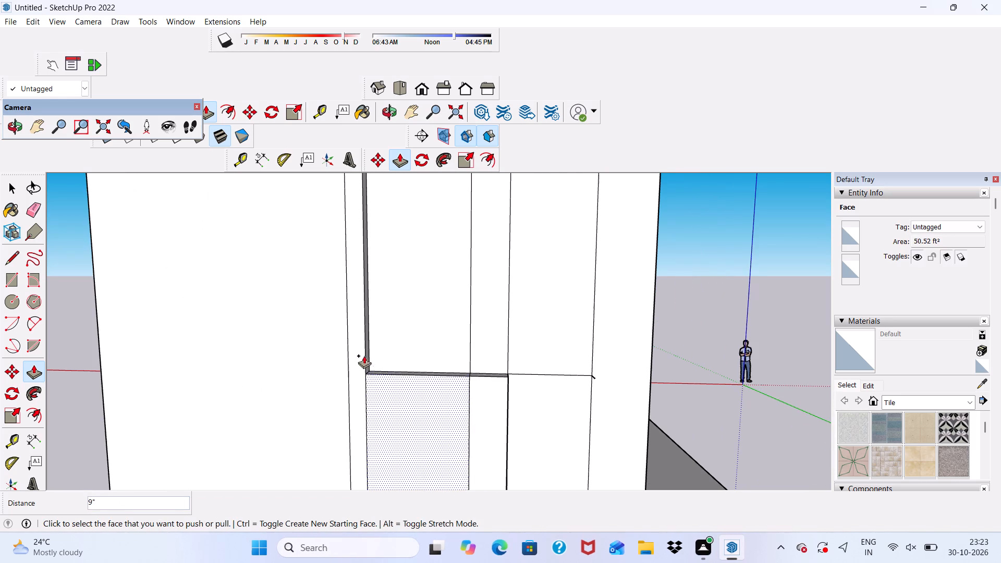
Push/Pull the rear wall's middle-level panels and the remaining lower panel outward to the same plane, using 9" offsets.
scroll(407, 358, up, 3)
click(416, 340)
scroll(552, 379, down, 2)
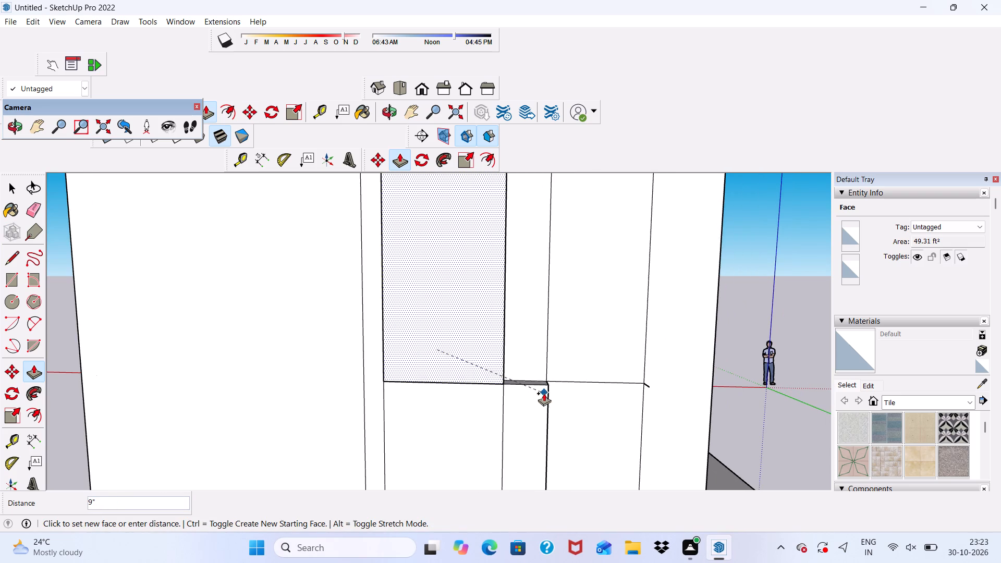
click(531, 393)
scroll(541, 337, up, 2)
click(541, 337)
click(473, 364)
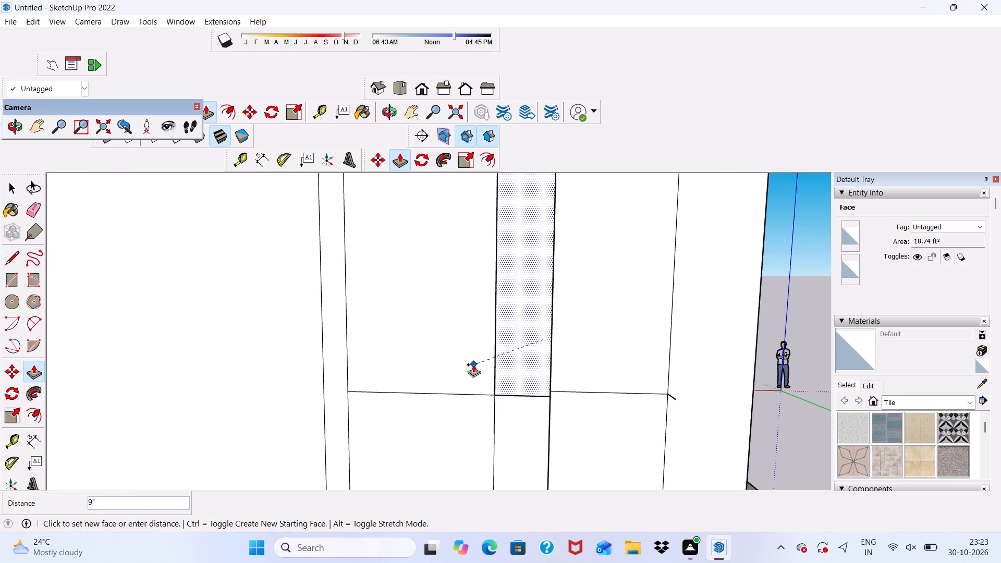
click(598, 356)
click(521, 394)
click(578, 420)
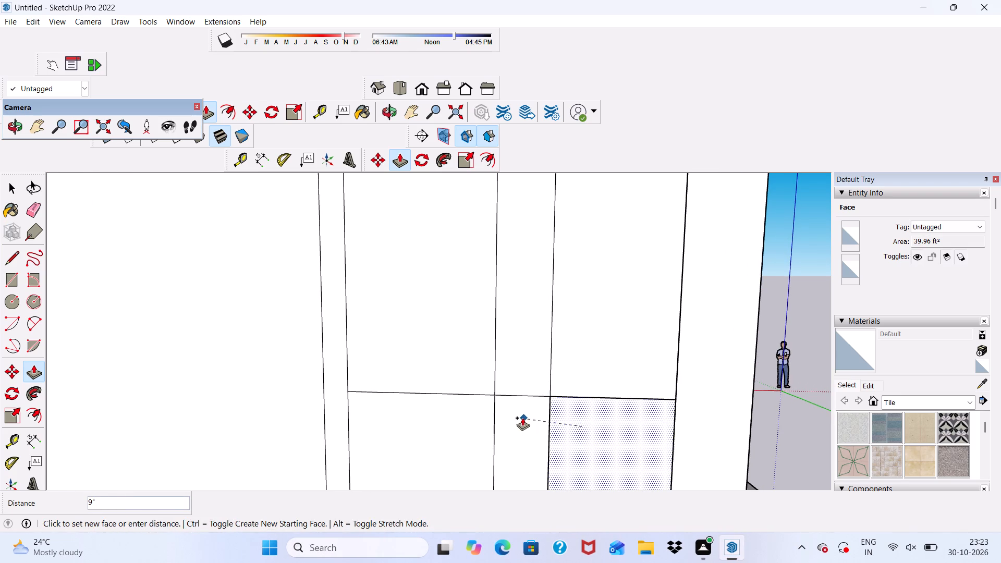
click(521, 416)
Push/Pull the rear wall's outer edge strip outward, 9" below the floor line and about 2 5/16" plus 4 1/16" above it.
scroll(482, 330, down, 8)
middle_drag(609, 394, 610, 438)
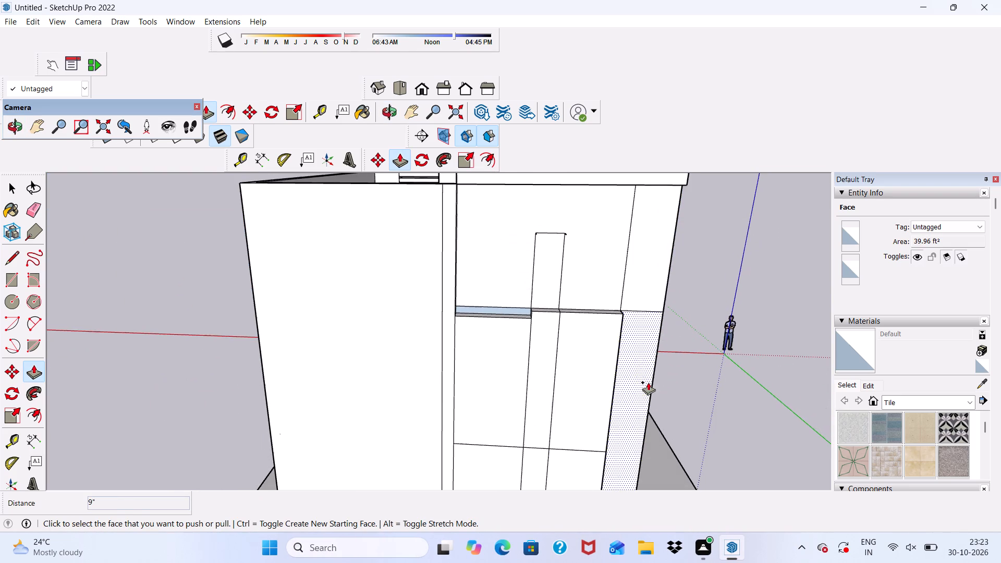
scroll(656, 362, up, 2)
click(643, 358)
click(584, 365)
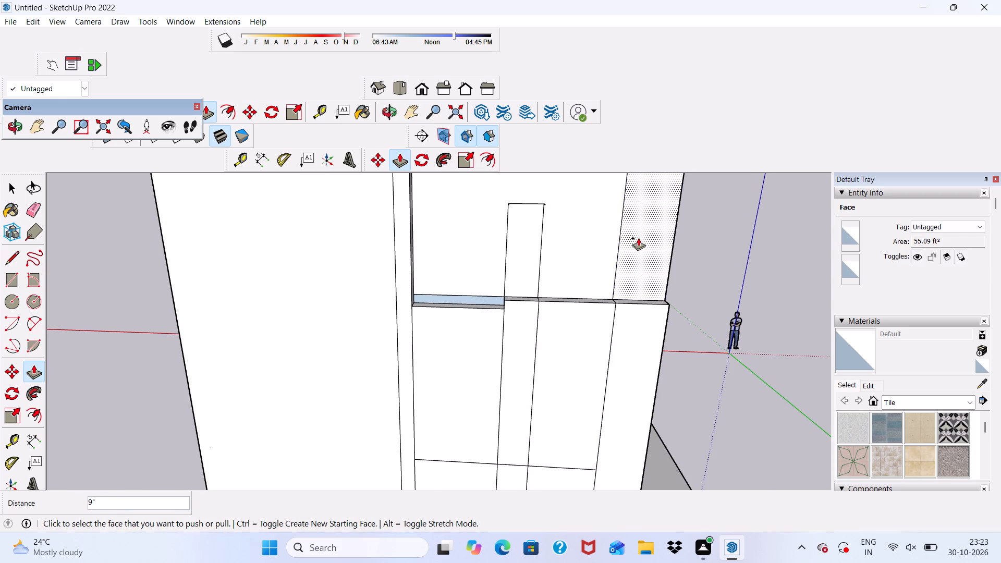
click(643, 237)
click(637, 269)
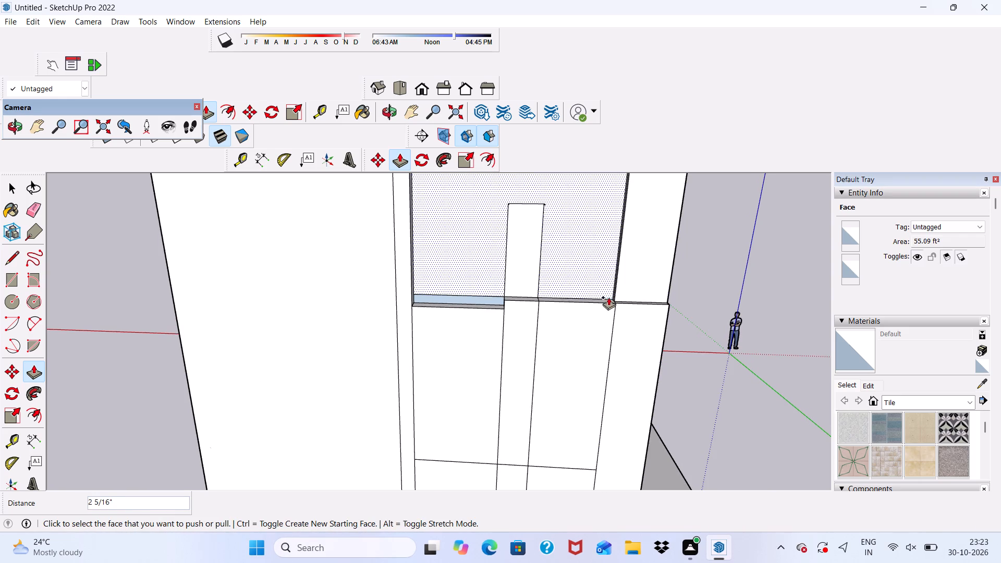
click(626, 264)
click(604, 315)
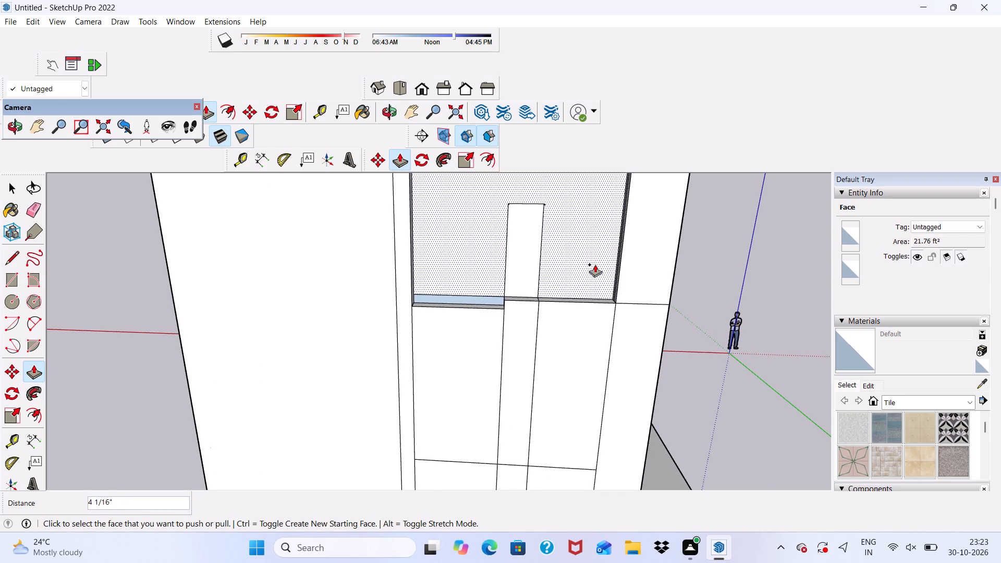
Push/Pull the rear wall's upper panel, narrow vertical panel and small horizontal strip 9" outward, flush with the surrounding wall.
click(587, 237)
click(521, 310)
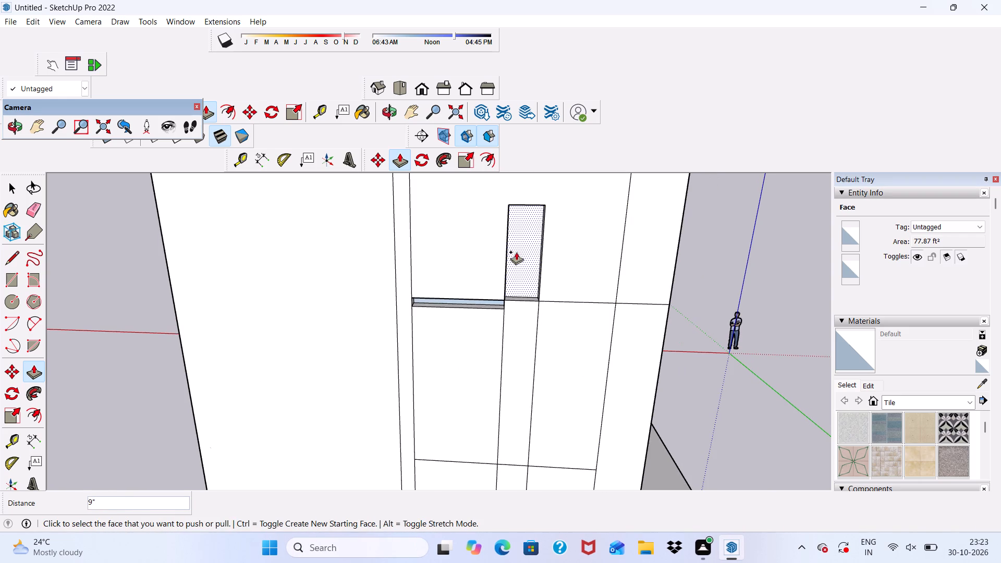
click(517, 251)
click(484, 270)
scroll(466, 311, up, 9)
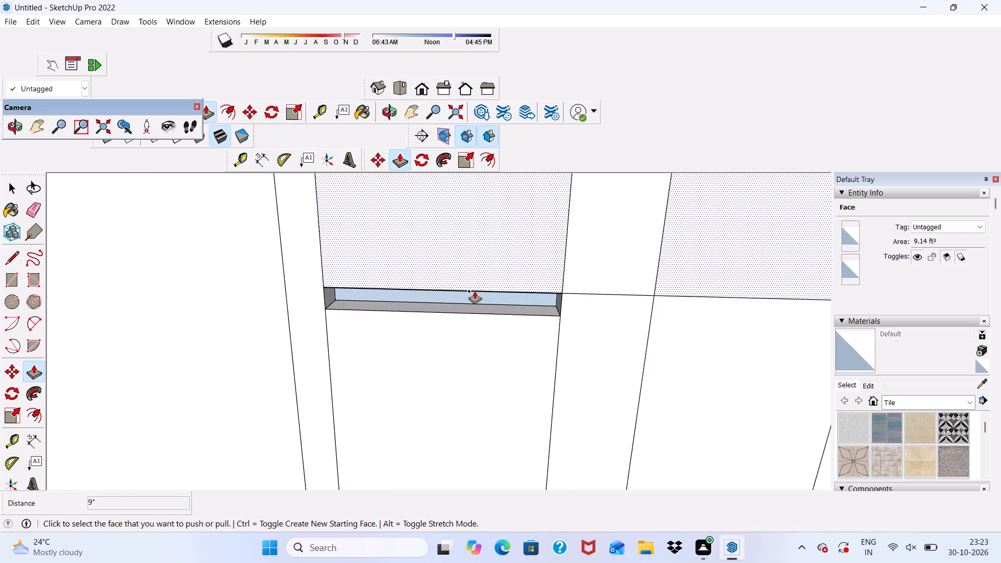
click(455, 296)
click(377, 271)
Examine the flush rear wall, its outer corner strips and the adjoining large side wall of the house.
scroll(458, 256, down, 2)
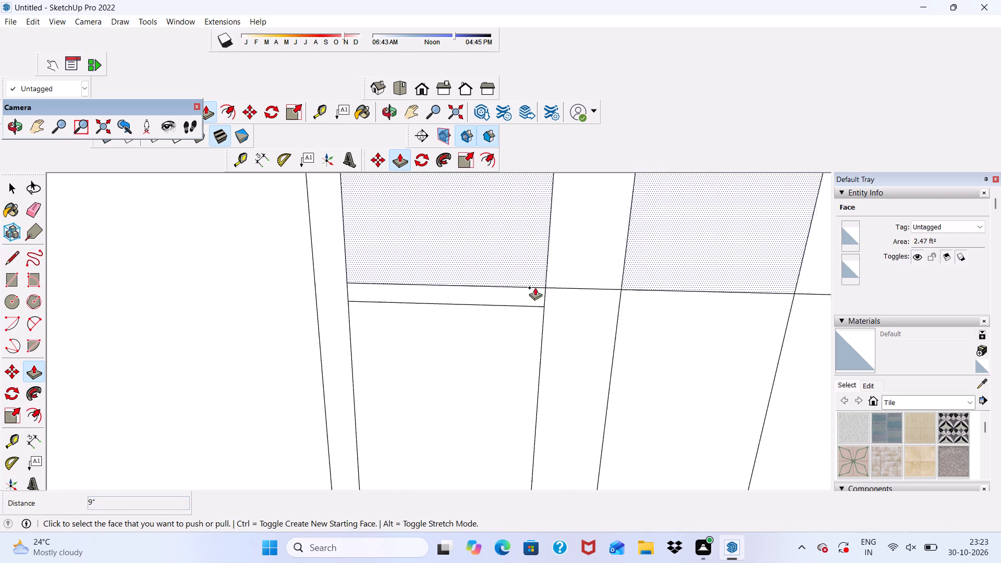
scroll(535, 287, down, 11)
middle_drag(658, 292, 573, 338)
scroll(585, 288, down, 4)
middle_drag(613, 339, 516, 326)
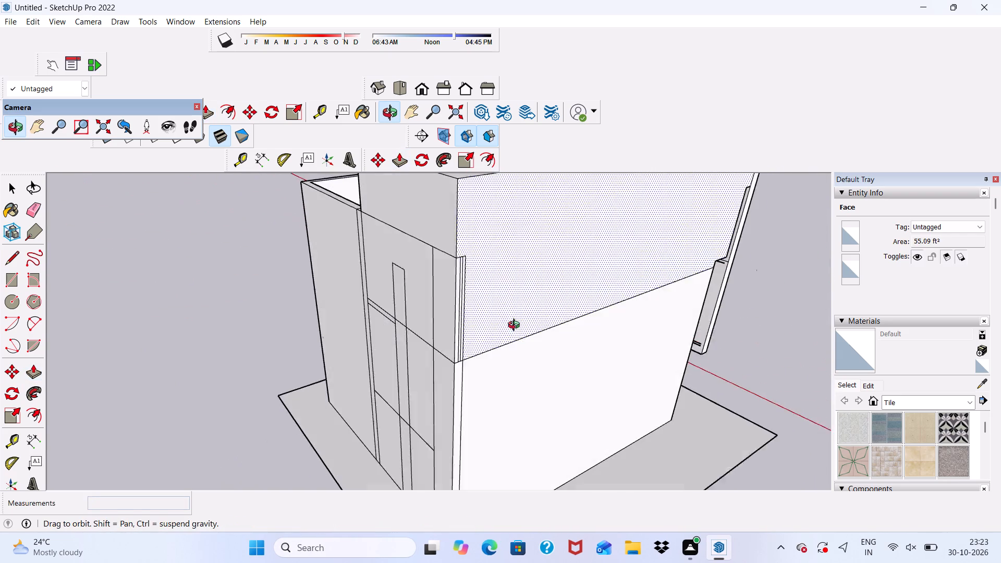
middle_drag(516, 326, 516, 326)
scroll(436, 268, up, 20)
middle_drag(442, 240, 477, 179)
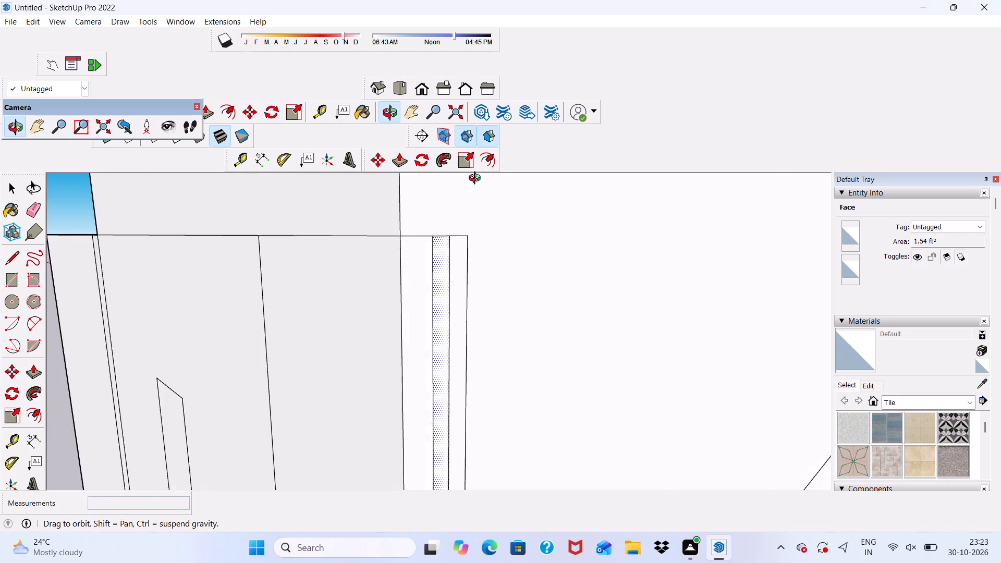
middle_drag(477, 179, 372, 212)
scroll(444, 230, down, 12)
scroll(566, 207, down, 5)
scroll(512, 236, down, 4)
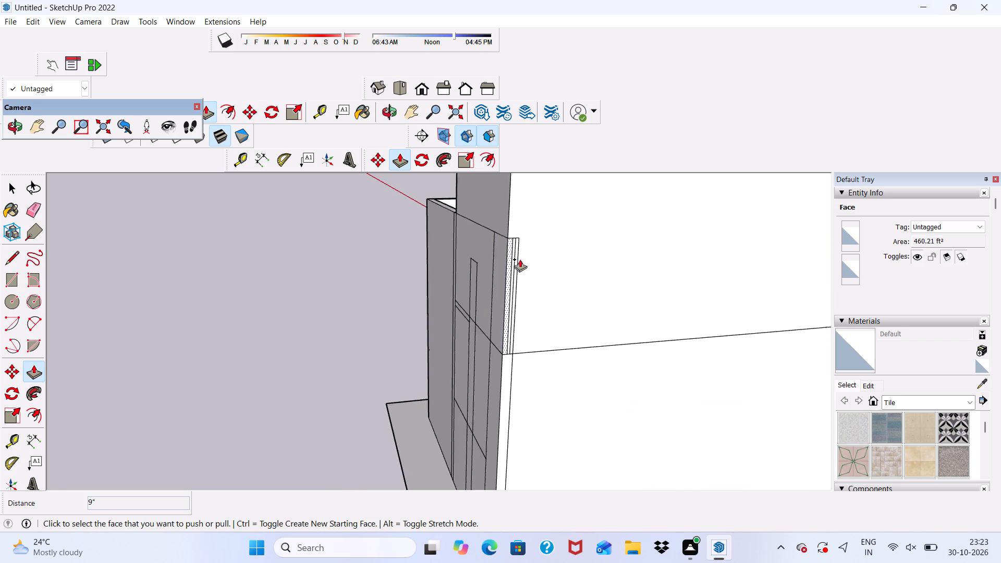
scroll(520, 259, down, 5)
middle_drag(533, 312, 508, 337)
scroll(515, 322, up, 1)
scroll(512, 313, down, 5)
middle_drag(579, 352, 529, 347)
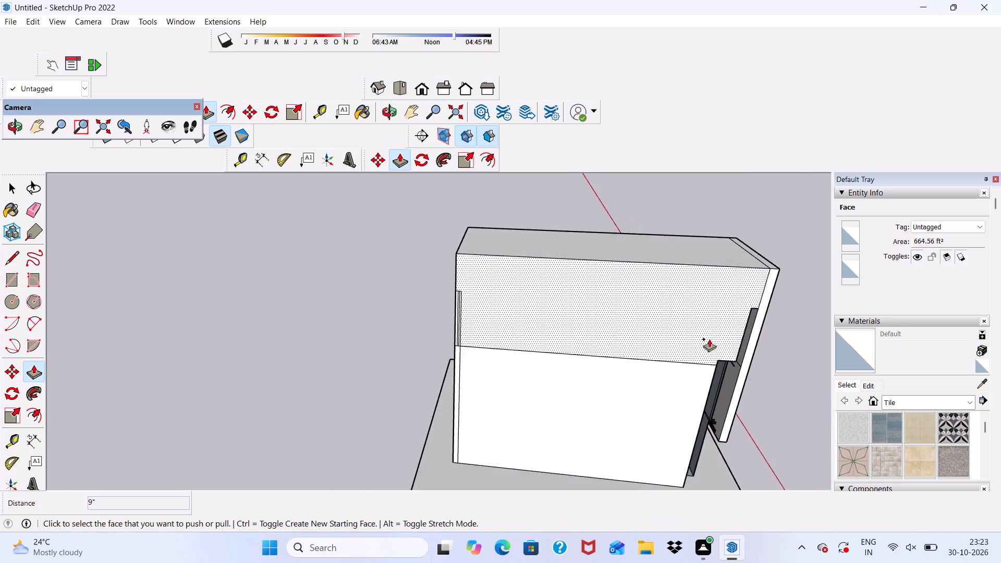
Push/Pull the upper face in the narrow recess between the side wall and the projecting front block by about 9 1/2".
scroll(709, 339, up, 5)
middle_drag(720, 348, 655, 315)
scroll(671, 366, up, 4)
middle_drag(746, 346, 695, 348)
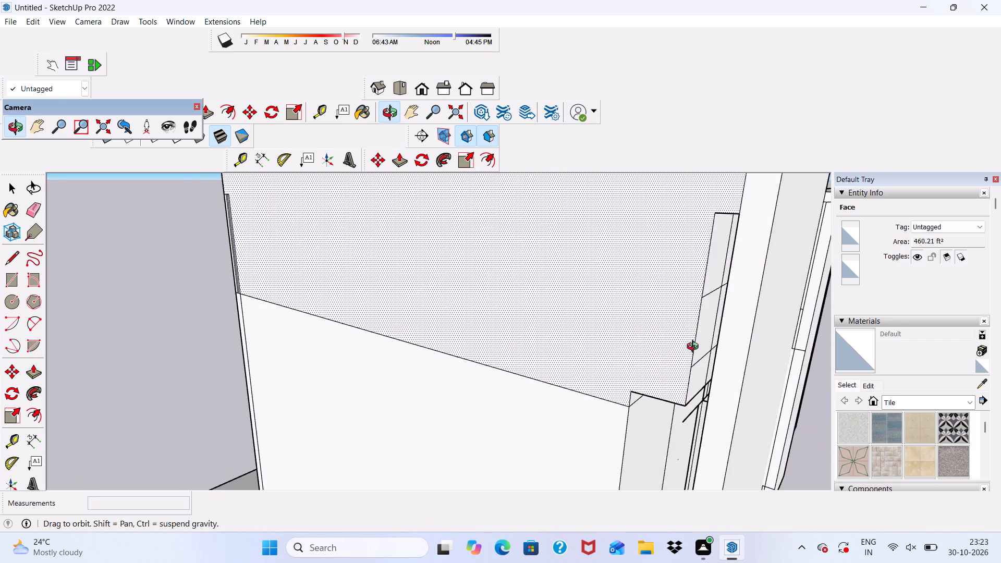
middle_drag(695, 348, 693, 348)
scroll(707, 311, up, 4)
click(720, 227)
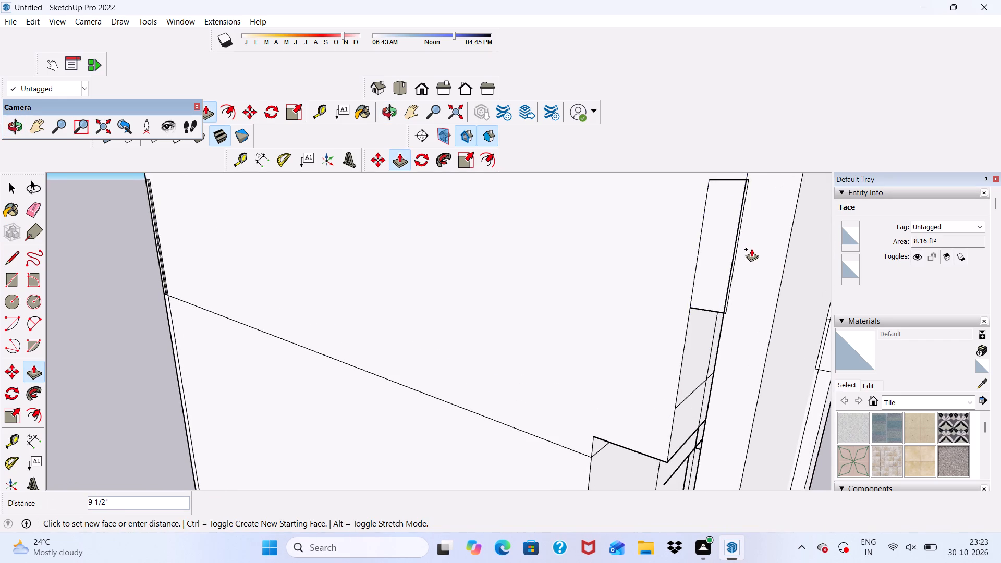
click(752, 249)
Push/Pull the upper recess's inner face 14' 5 7/16" outward, flush with the large side wall.
scroll(712, 318, up, 4)
scroll(705, 312, down, 3)
middle_drag(706, 312, 737, 262)
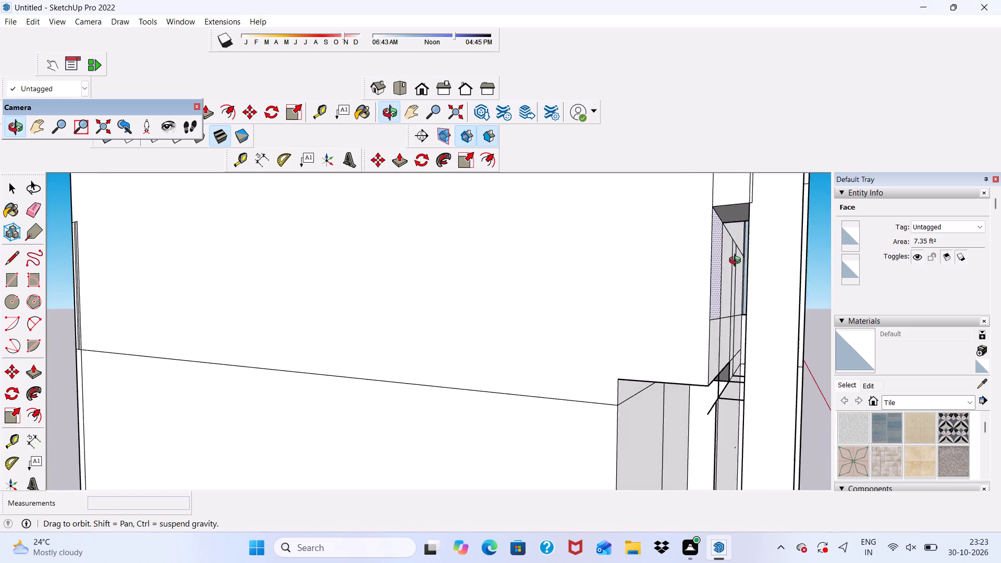
middle_drag(737, 262, 753, 275)
scroll(741, 282, up, 5)
click(732, 260)
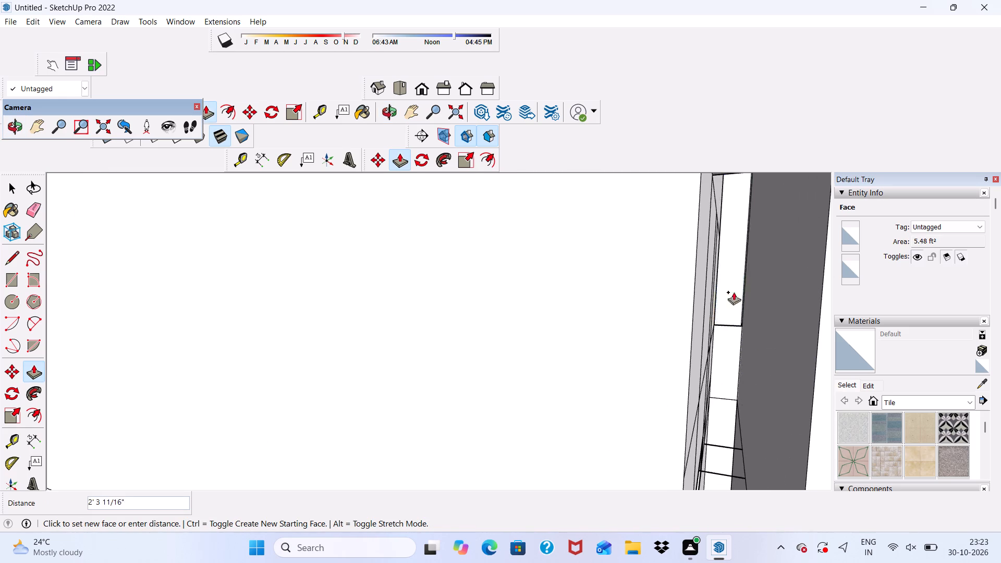
scroll(715, 327, down, 3)
scroll(723, 275, down, 17)
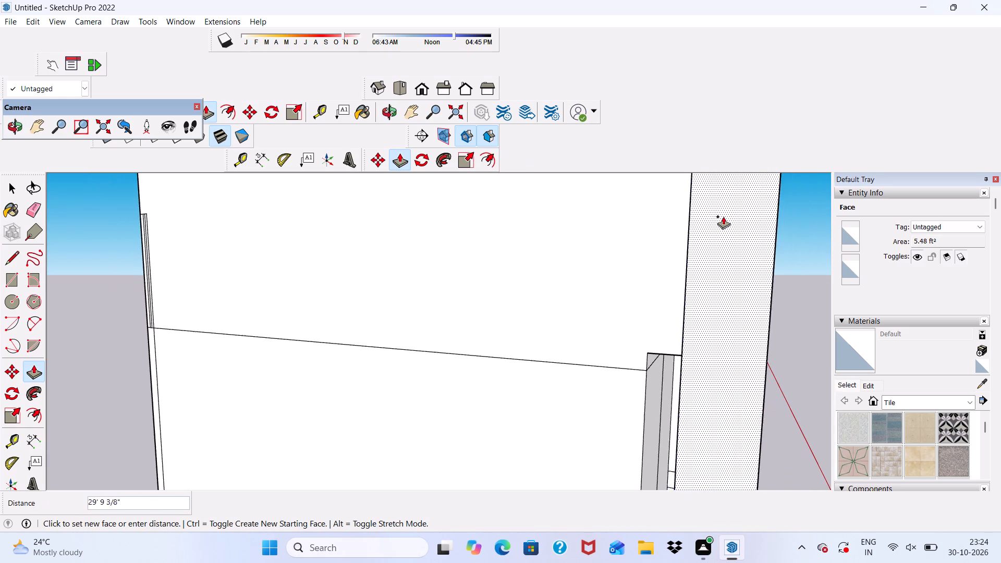
scroll(723, 216, down, 3)
click(666, 267)
Push/Pull the remaining face of the upper recess about 5' 1 1/16" to close the gap beneath the new infill.
scroll(752, 298, down, 1)
middle_drag(753, 295, 716, 298)
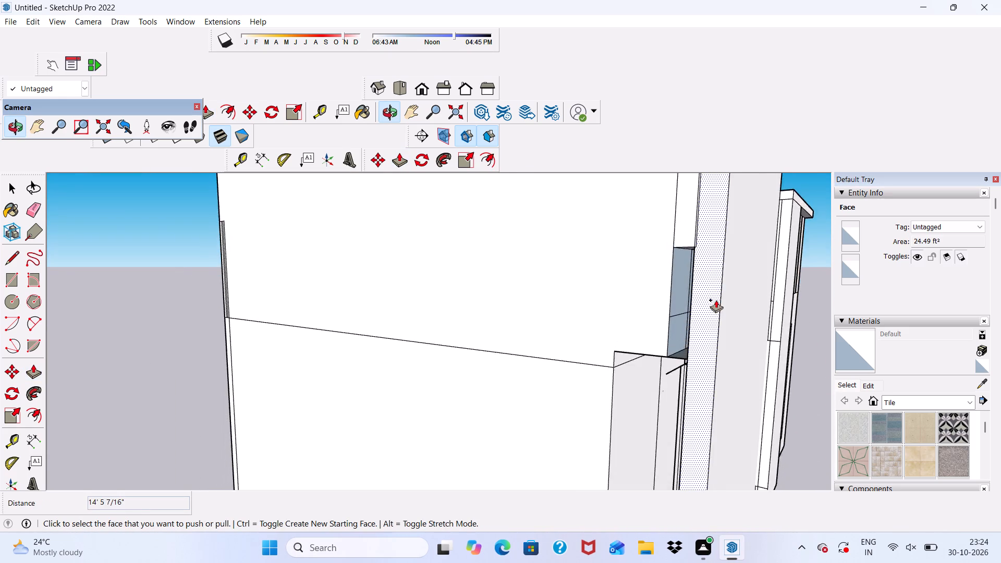
scroll(710, 299, up, 4)
scroll(674, 293, down, 3)
middle_drag(672, 295, 734, 321)
scroll(720, 369, up, 7)
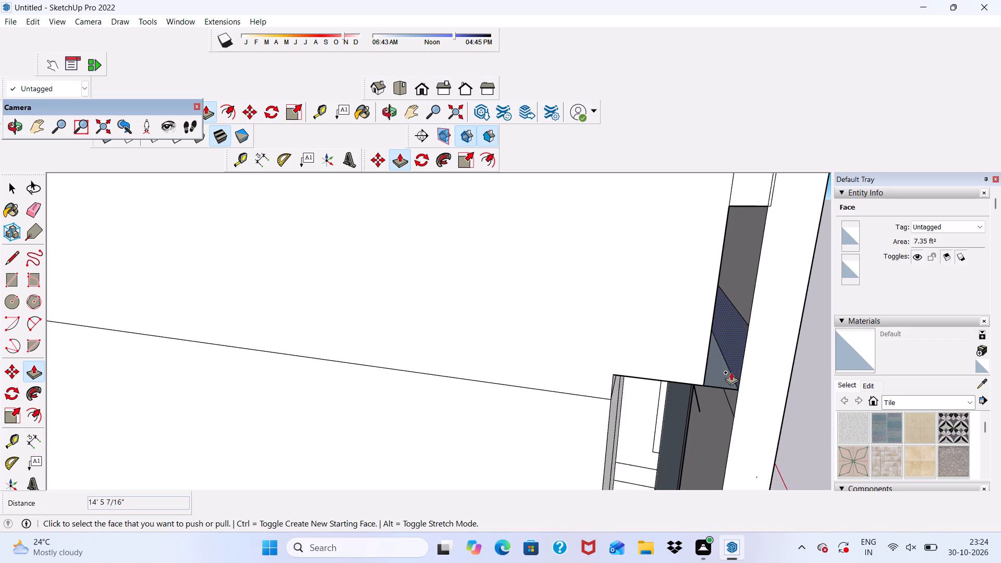
click(729, 375)
scroll(759, 305, down, 3)
scroll(809, 243, down, 3)
click(733, 193)
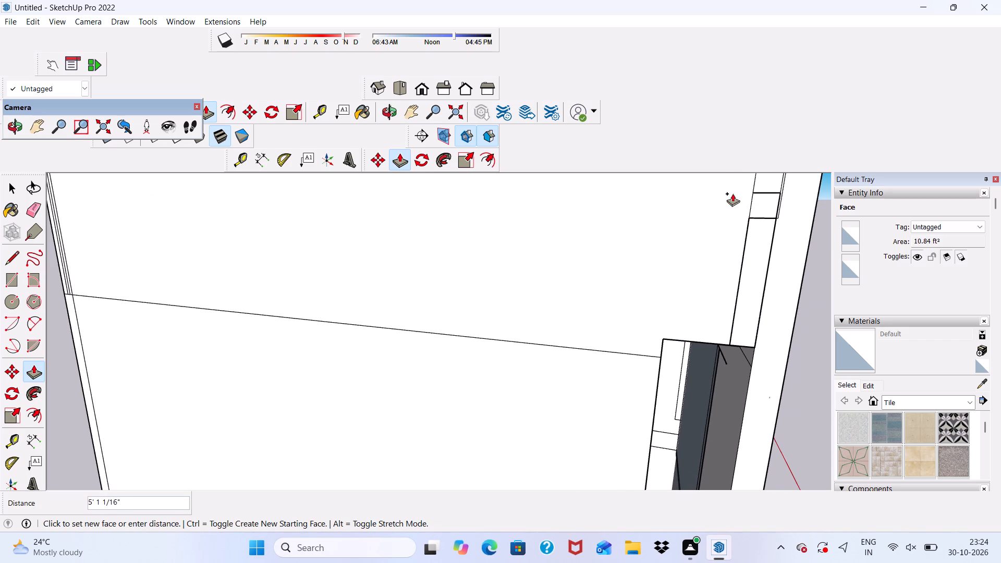
Push/Pull the lower recess's inner face beneath the floor line about 13' 7 3/16" outward, flush with the side wall.
scroll(680, 200, down, 7)
middle_drag(731, 242, 580, 258)
scroll(557, 252, up, 1)
scroll(482, 238, down, 4)
middle_drag(559, 261, 489, 229)
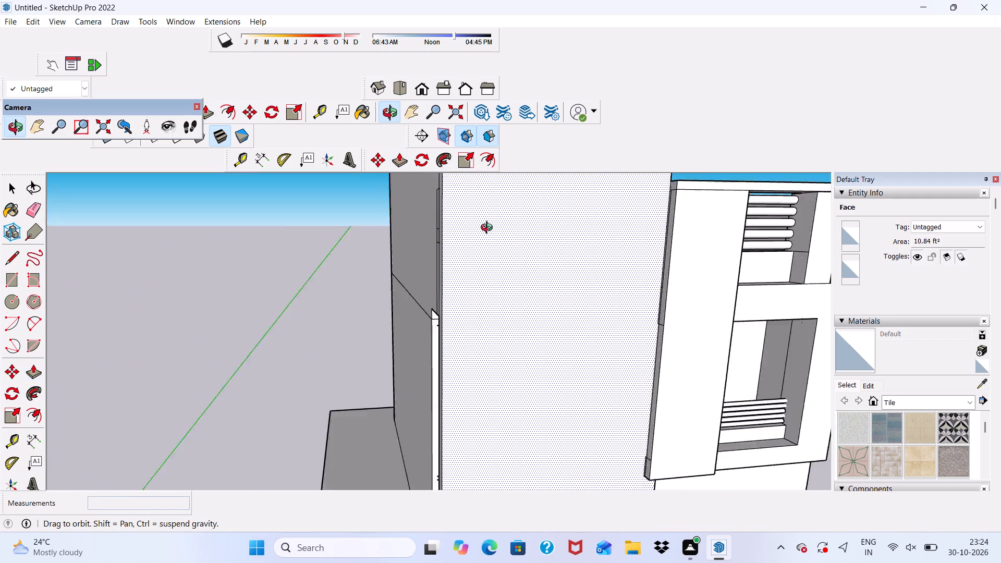
middle_drag(489, 229, 751, 284)
scroll(563, 352, up, 3)
scroll(562, 339, down, 2)
middle_drag(562, 339, 571, 280)
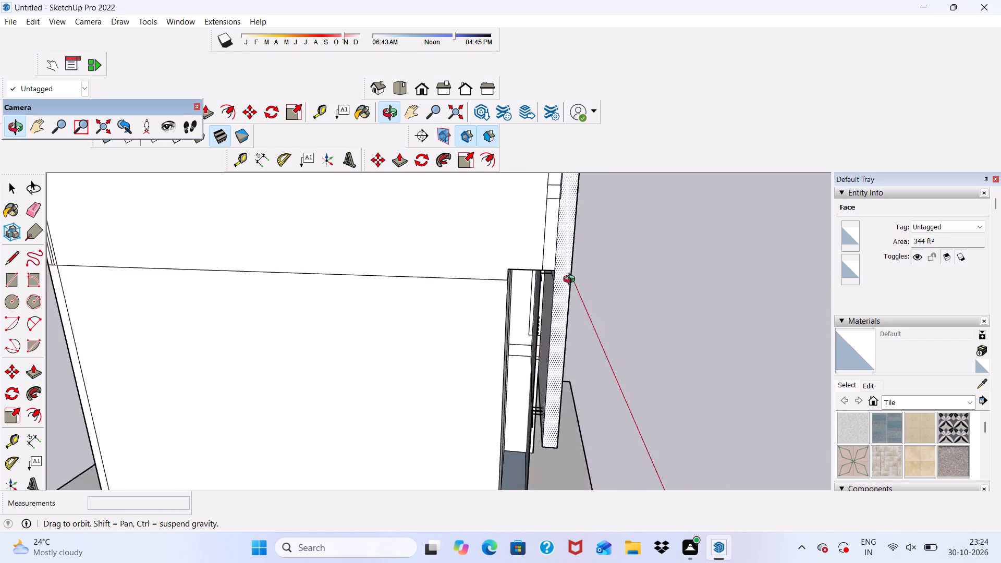
middle_drag(571, 280, 572, 263)
scroll(496, 292, up, 4)
click(533, 275)
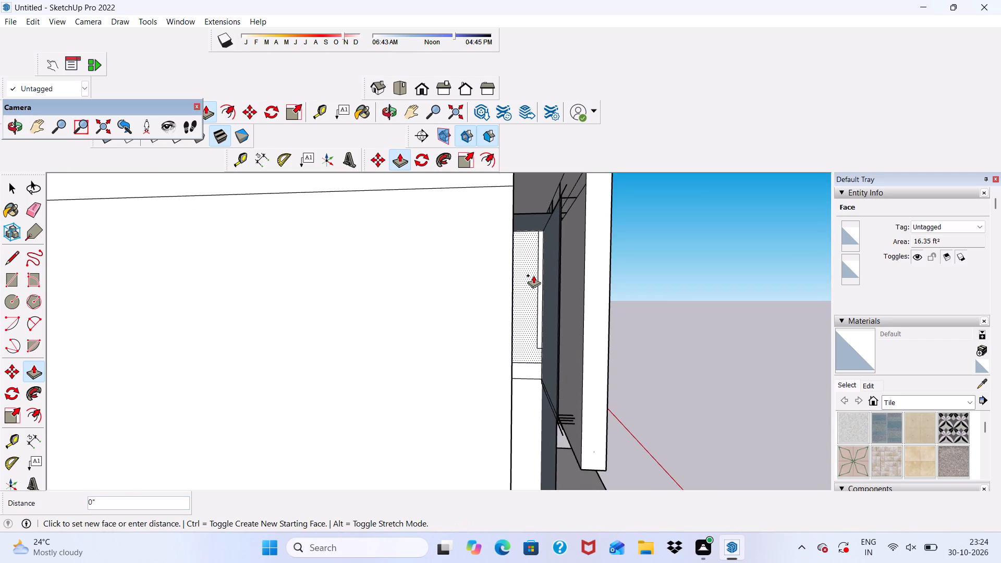
scroll(527, 274, down, 1)
scroll(518, 281, up, 1)
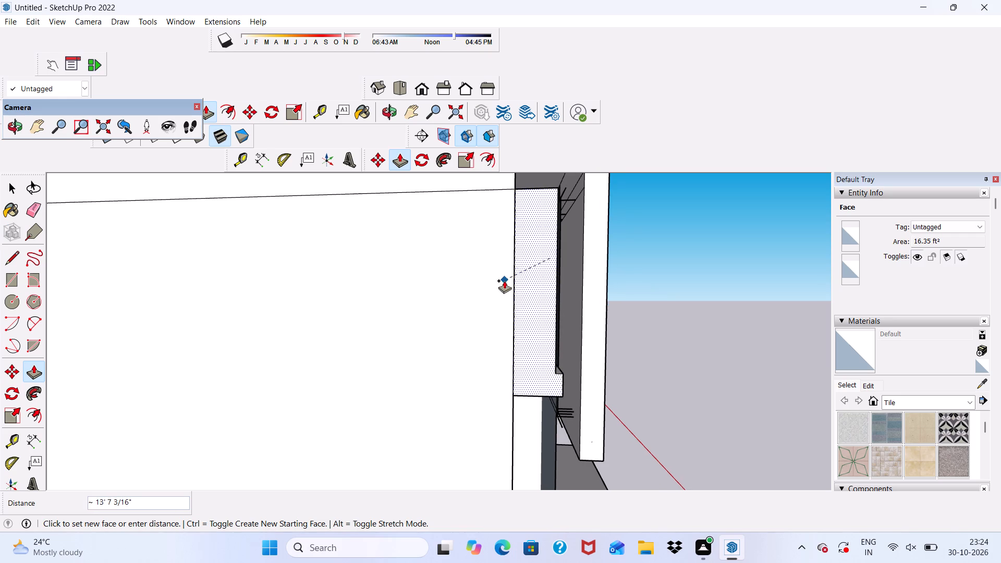
click(504, 280)
Push/Pull the exposed underside above the lower infill 20' 3 1/8" down towards the base slab to fill the side recess.
scroll(557, 172, up, 7)
scroll(549, 194, down, 6)
scroll(549, 195, up, 2)
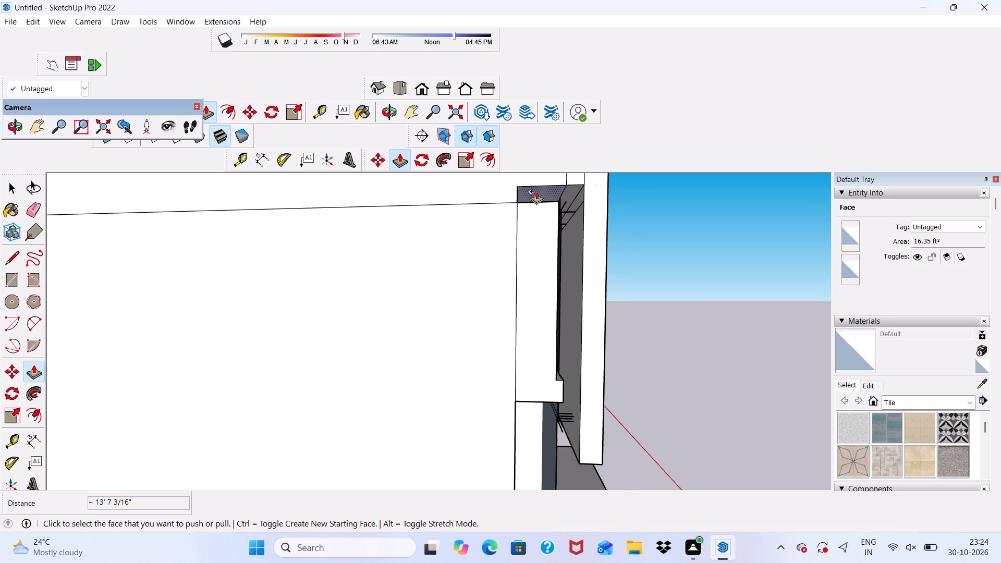
click(537, 190)
scroll(550, 259, down, 13)
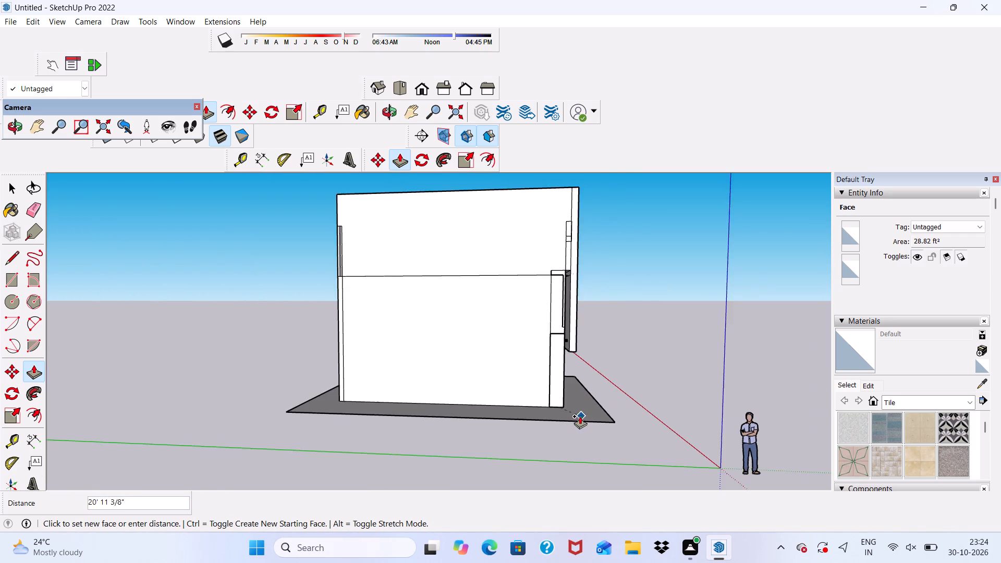
scroll(573, 413, up, 5)
click(528, 396)
Push/Pull the underside of the corner infill 9" down onto the base slab, closing the gap at the bottom.
middle_drag(541, 393, 476, 353)
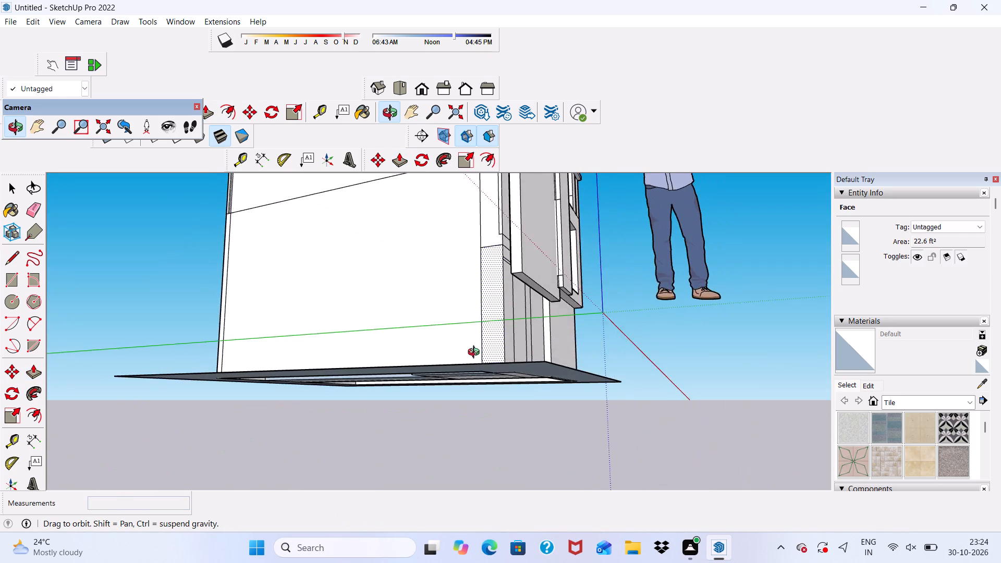
middle_drag(476, 353, 477, 360)
scroll(491, 367, up, 5)
scroll(492, 368, down, 1)
scroll(503, 394, up, 5)
scroll(507, 389, down, 5)
scroll(509, 392, up, 3)
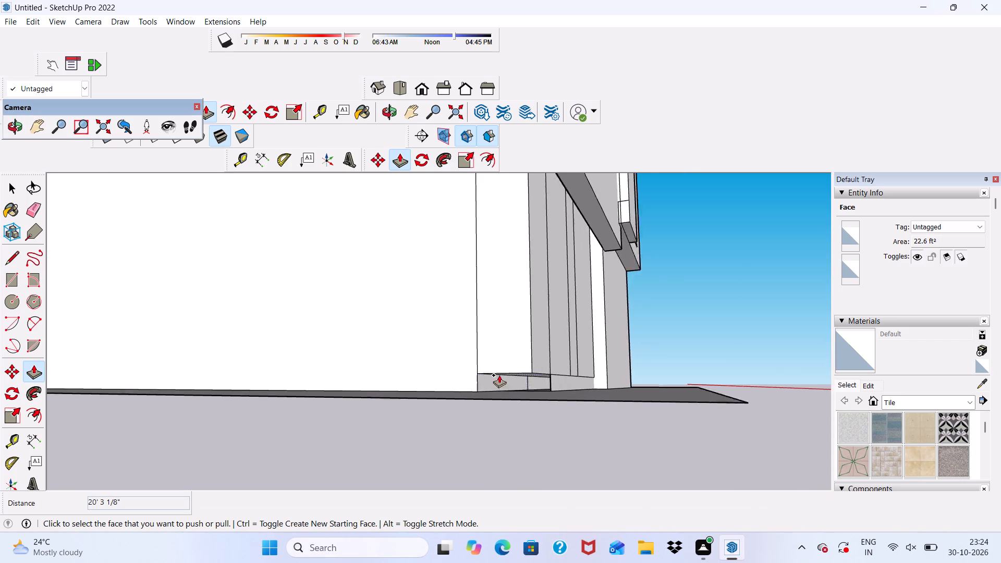
scroll(499, 375, up, 11)
click(525, 364)
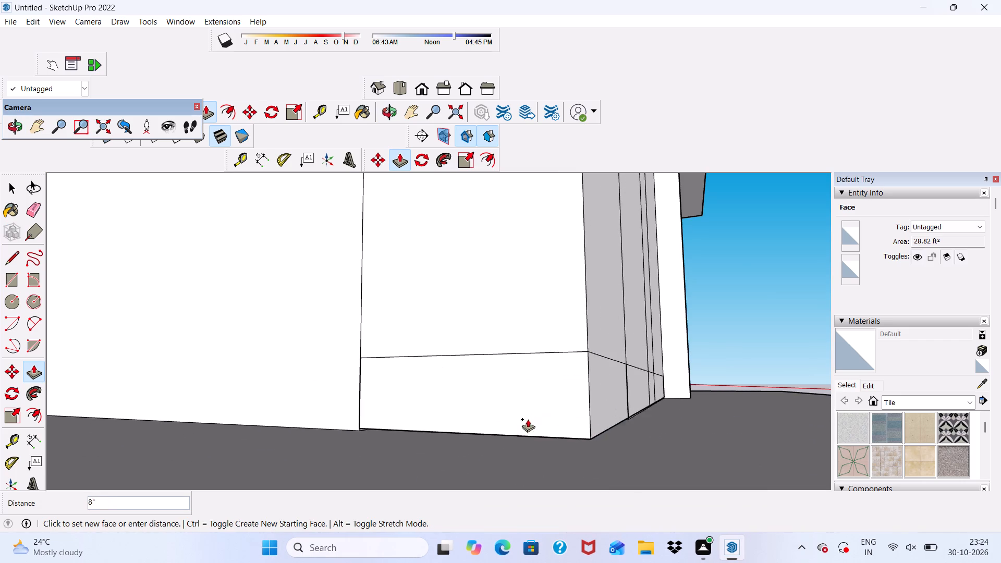
click(476, 425)
Examine the filled corner and the ground-floor front wall beneath the projecting blocks.
scroll(511, 384, down, 7)
middle_drag(665, 354, 604, 398)
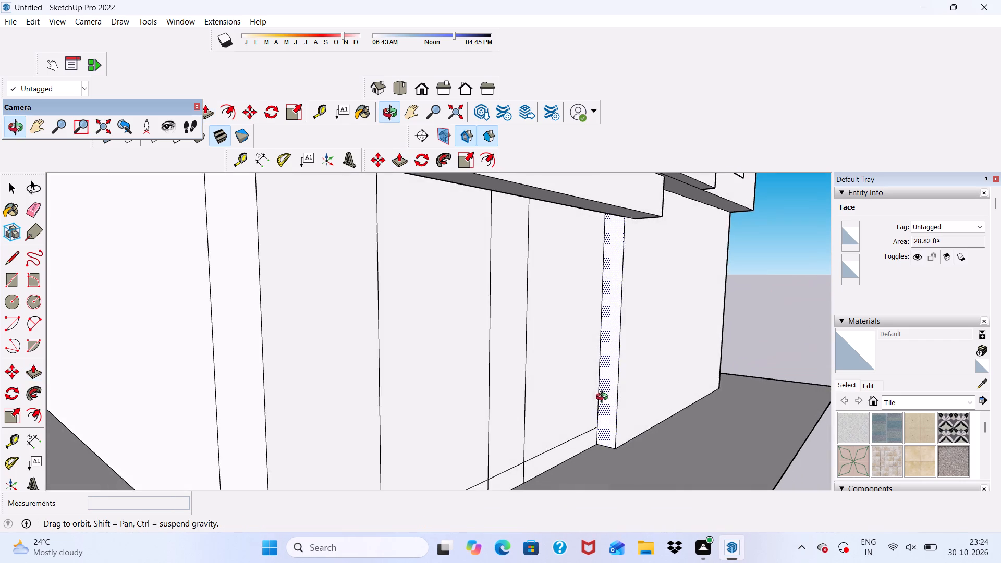
middle_drag(604, 398, 605, 398)
scroll(645, 375, down, 8)
middle_drag(698, 364, 629, 337)
scroll(666, 357, down, 5)
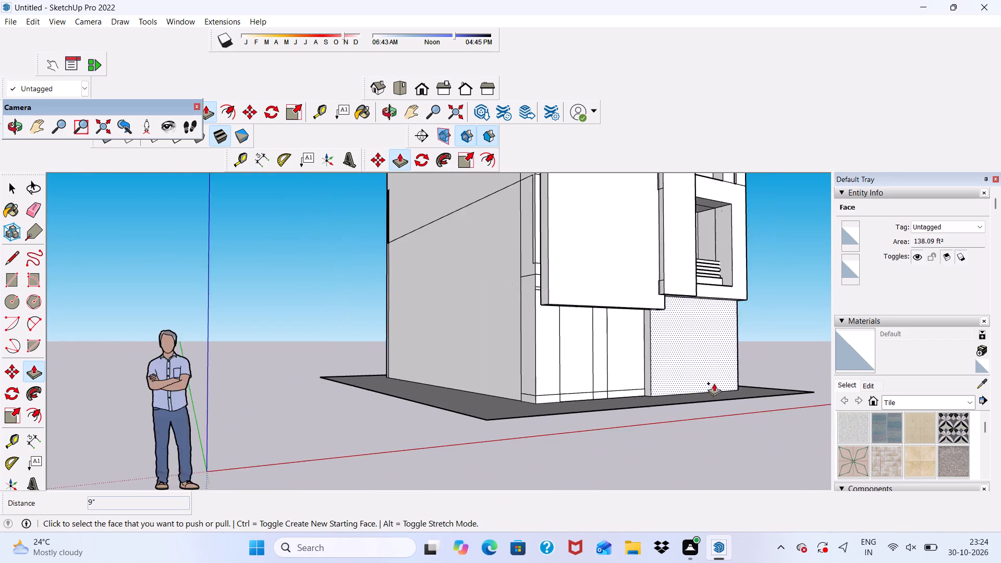
scroll(649, 351, up, 4)
scroll(552, 323, up, 4)
scroll(554, 323, down, 4)
middle_drag(577, 336, 650, 351)
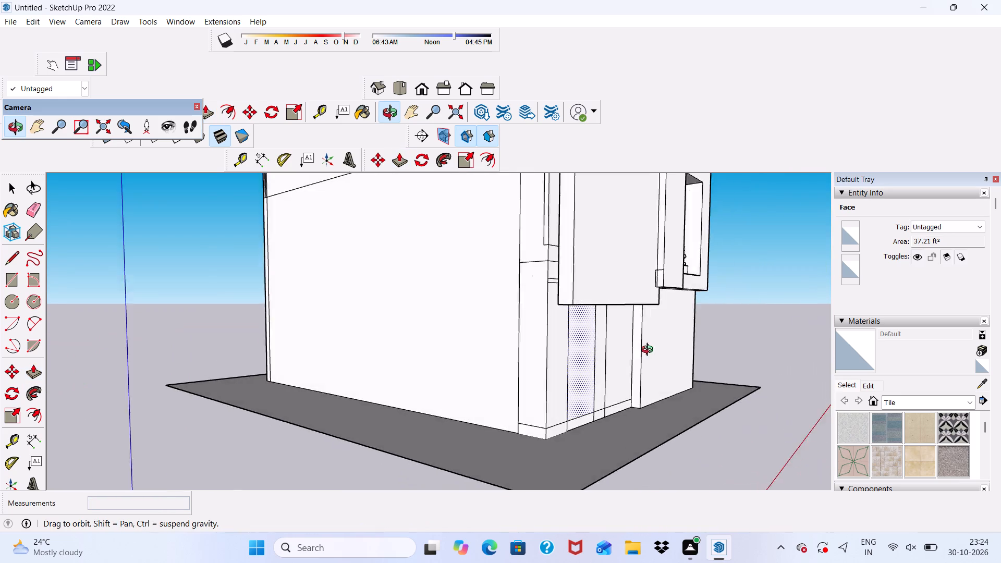
middle_drag(650, 351, 712, 380)
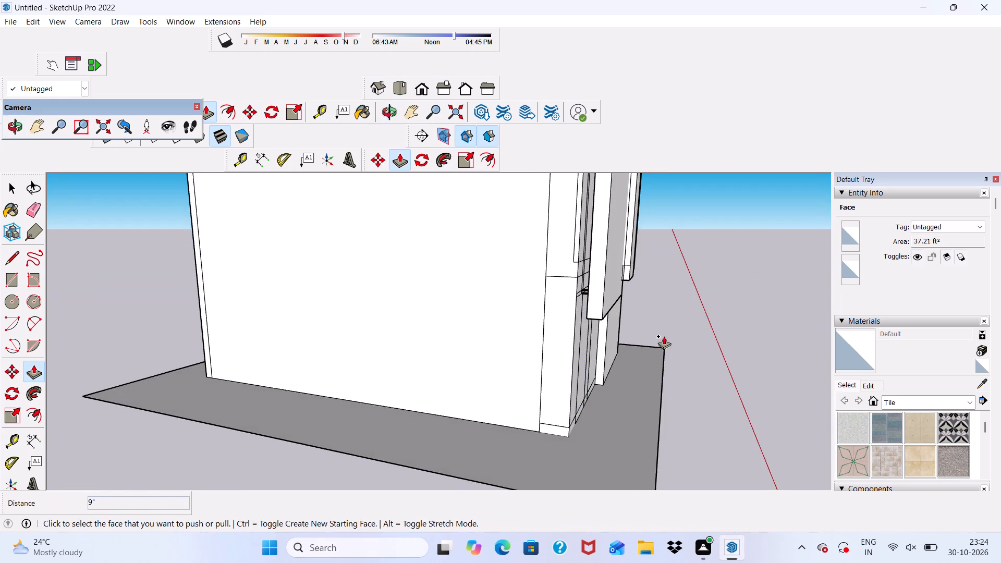
Erase the short stray horizontal lines sticking out of the corner infill behind the projecting front block.
scroll(568, 251, up, 5)
middle_drag(594, 283, 632, 292)
scroll(630, 317, up, 2)
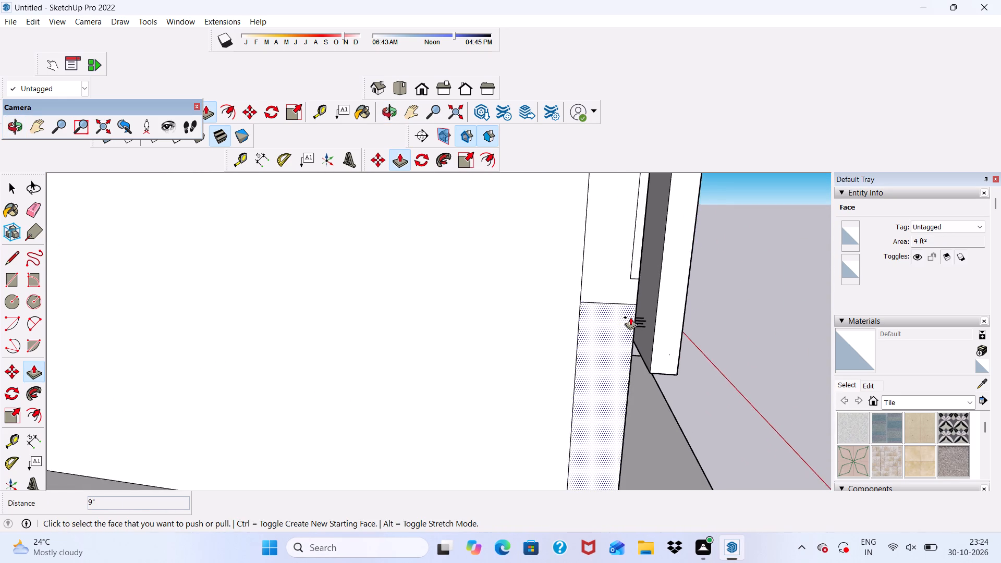
scroll(630, 317, up, 1)
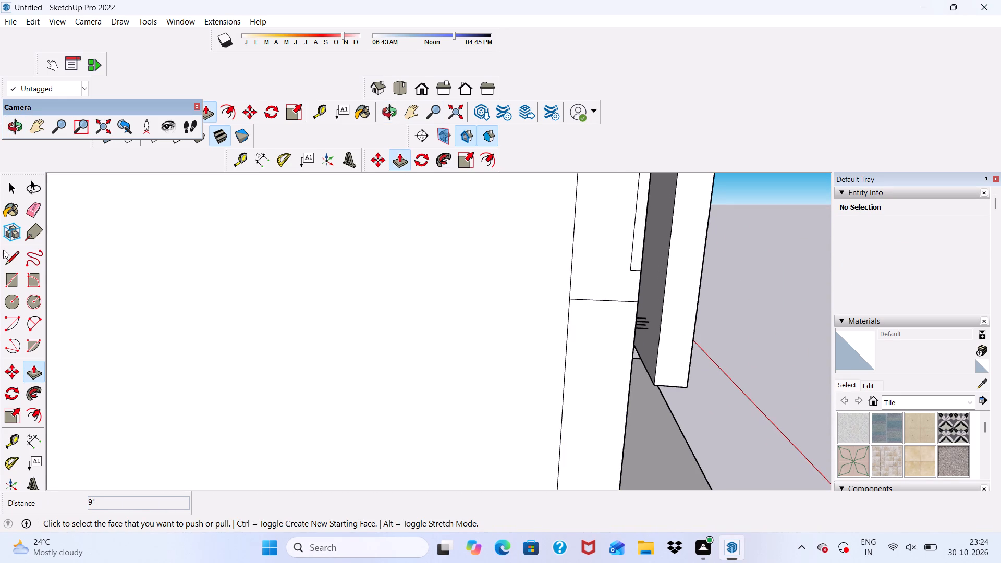
click(30, 201)
scroll(218, 282, down, 2)
scroll(440, 334, up, 2)
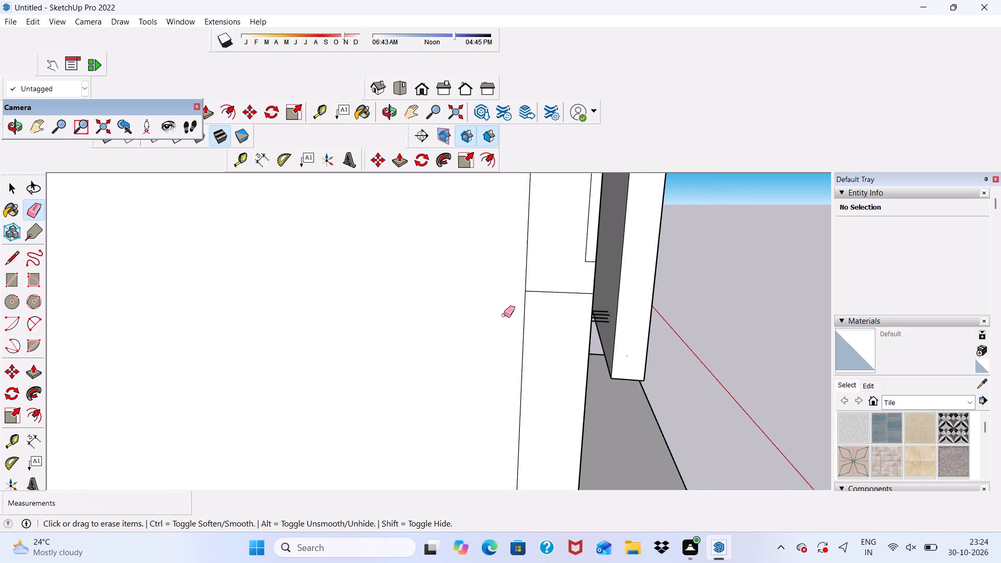
scroll(504, 315, up, 1)
scroll(593, 316, up, 8)
drag(606, 306, 609, 326)
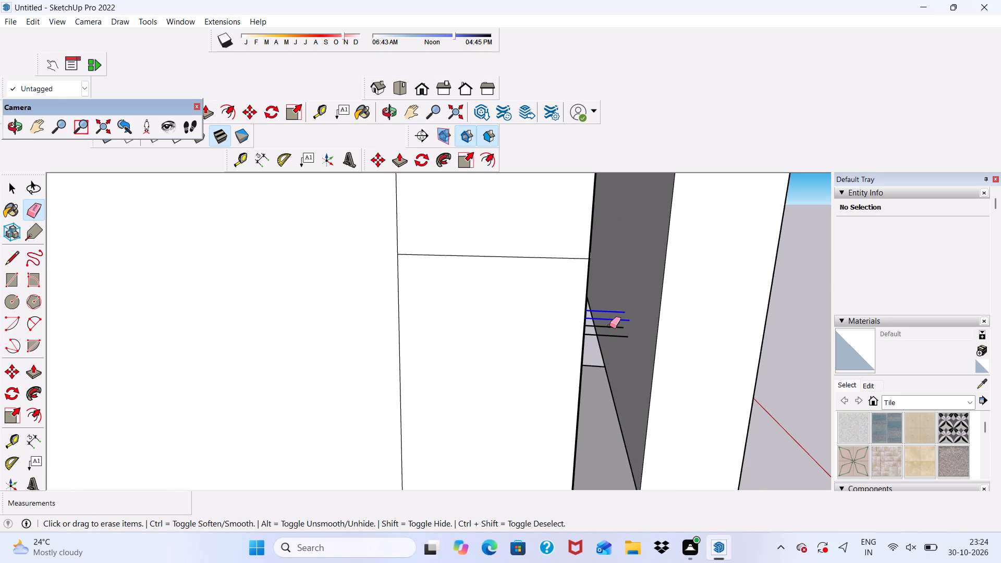
drag(609, 326, 613, 337)
scroll(619, 331, down, 3)
Erase the vertical dividing lines on the ground-floor front wall beneath the projecting block.
middle_drag(619, 331, 461, 215)
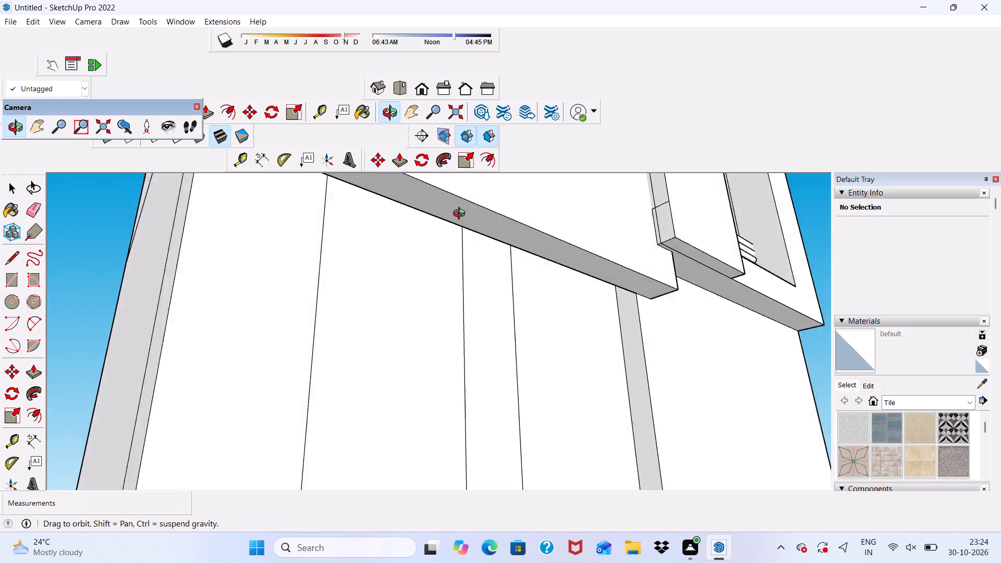
middle_drag(461, 215, 441, 210)
scroll(405, 290, up, 3)
drag(205, 286, 515, 351)
drag(519, 345, 525, 347)
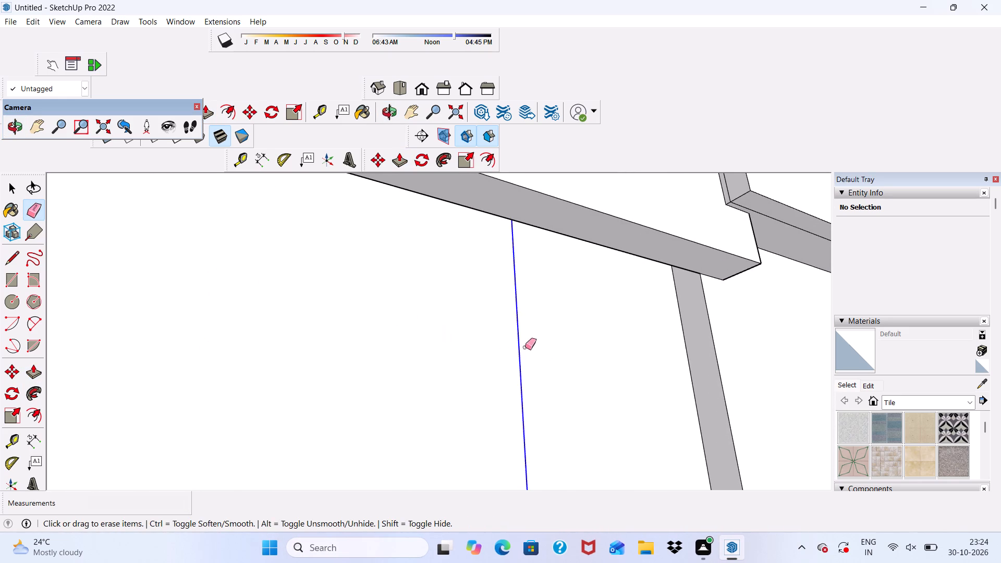
drag(525, 347, 543, 358)
Erase the leftover horizontal lines across the corner infill strip and on the narrow front face beside the projecting block.
scroll(550, 324, down, 10)
middle_drag(597, 359, 653, 407)
scroll(419, 236, up, 5)
scroll(427, 216, down, 2)
scroll(462, 240, up, 4)
drag(472, 248, 480, 277)
scroll(512, 227, up, 4)
drag(509, 208, 502, 224)
drag(509, 217, 514, 218)
drag(534, 216, 536, 298)
scroll(547, 241, down, 5)
drag(548, 310, 548, 316)
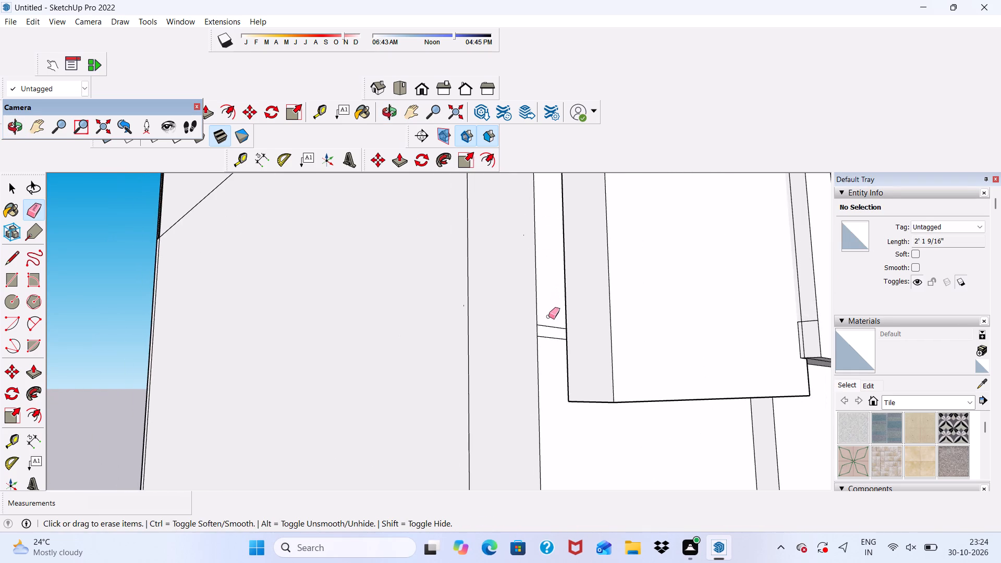
drag(548, 316, 548, 331)
drag(548, 312, 552, 349)
Erase the short stray line on the grey front wall surface behind the projecting block.
scroll(548, 294, down, 3)
middle_drag(551, 304, 618, 325)
scroll(618, 325, up, 1)
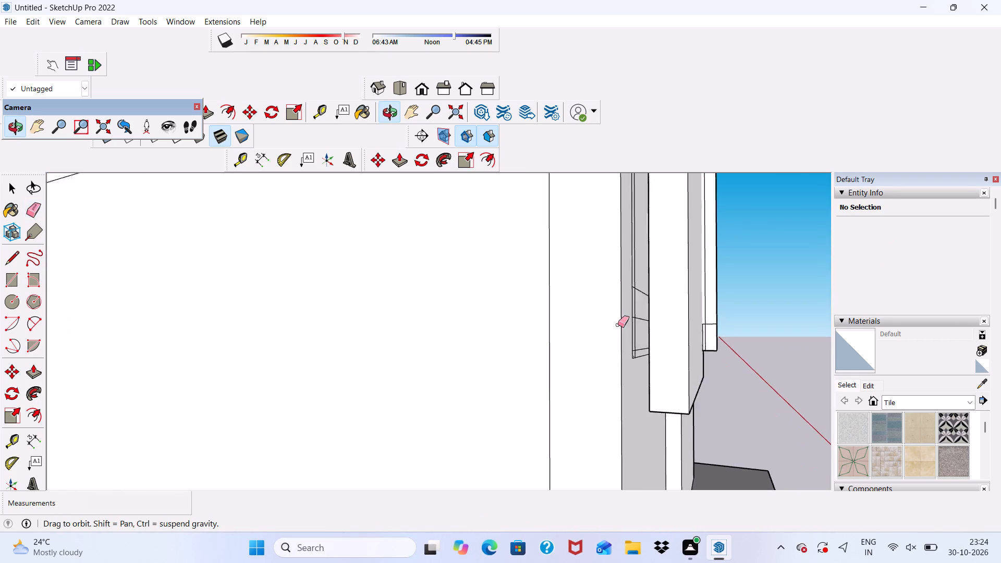
scroll(618, 325, up, 2)
scroll(664, 285, up, 10)
drag(623, 248, 627, 295)
drag(629, 288, 629, 296)
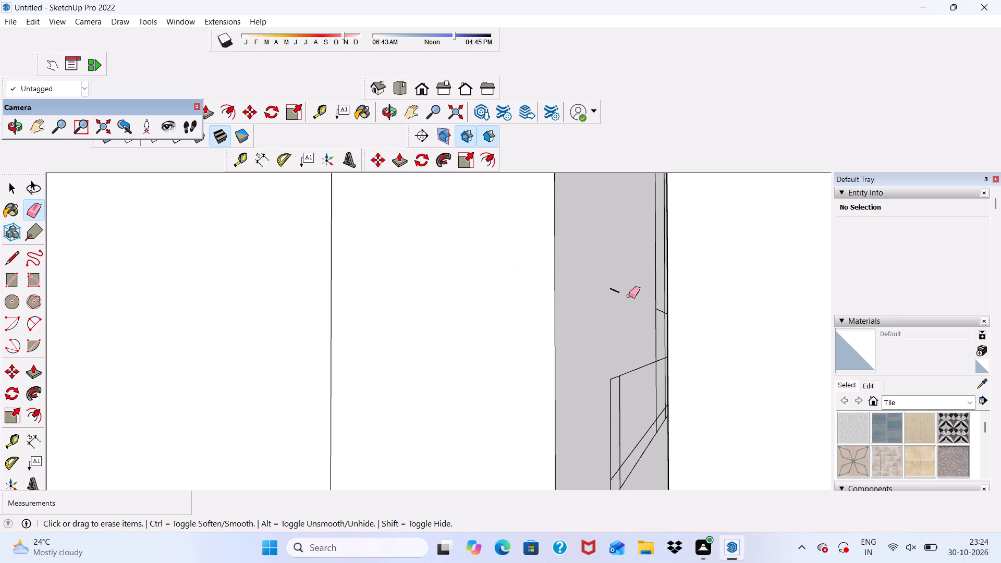
drag(629, 296, 627, 301)
drag(617, 291, 617, 304)
Erase the leftover rectangular outline and its slanted lines lower on the front wall behind the projecting block.
drag(650, 360, 647, 375)
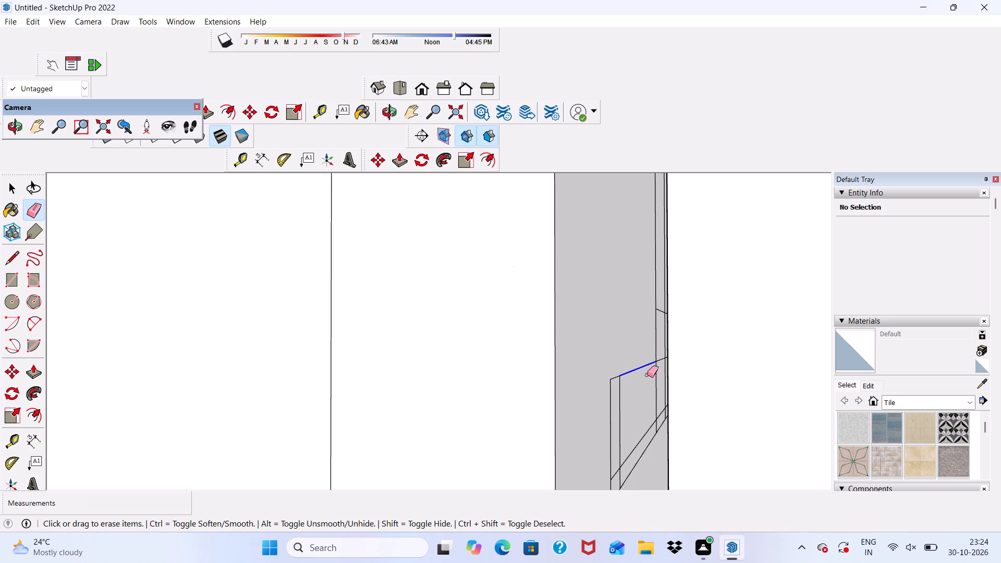
drag(647, 375, 616, 400)
drag(615, 376, 615, 380)
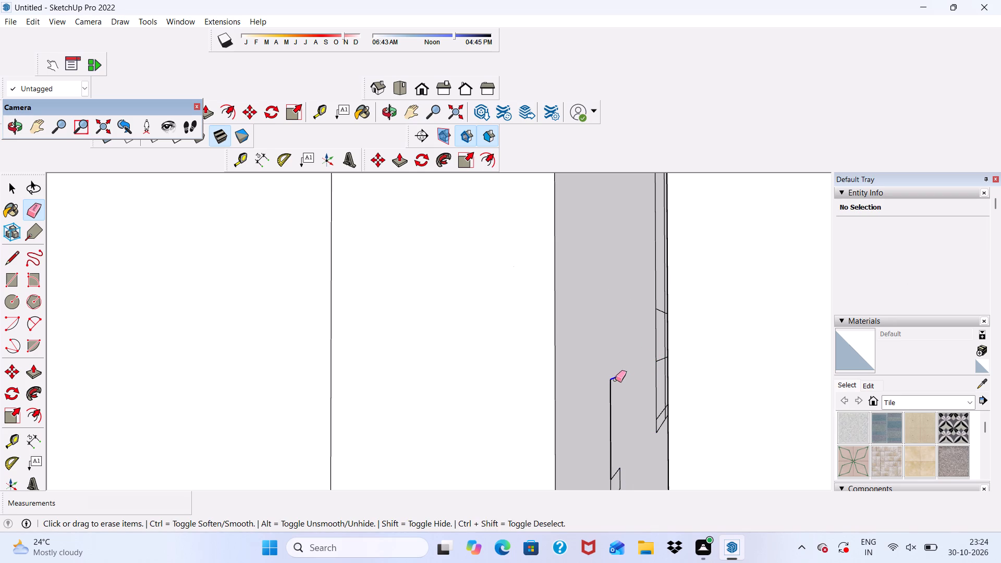
drag(615, 380, 615, 382)
scroll(618, 358, down, 7)
scroll(615, 435, up, 4)
drag(608, 362, 604, 428)
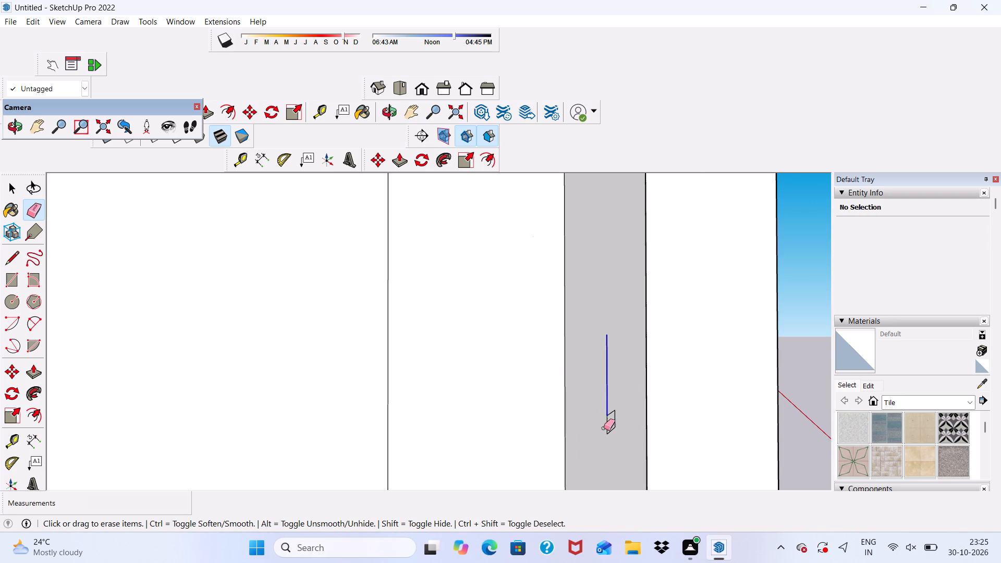
drag(604, 428, 611, 418)
Erase the vertical and diagonal lines on the front wall next to the narrow face with the five circles.
scroll(613, 308, up, 4)
scroll(667, 256, up, 4)
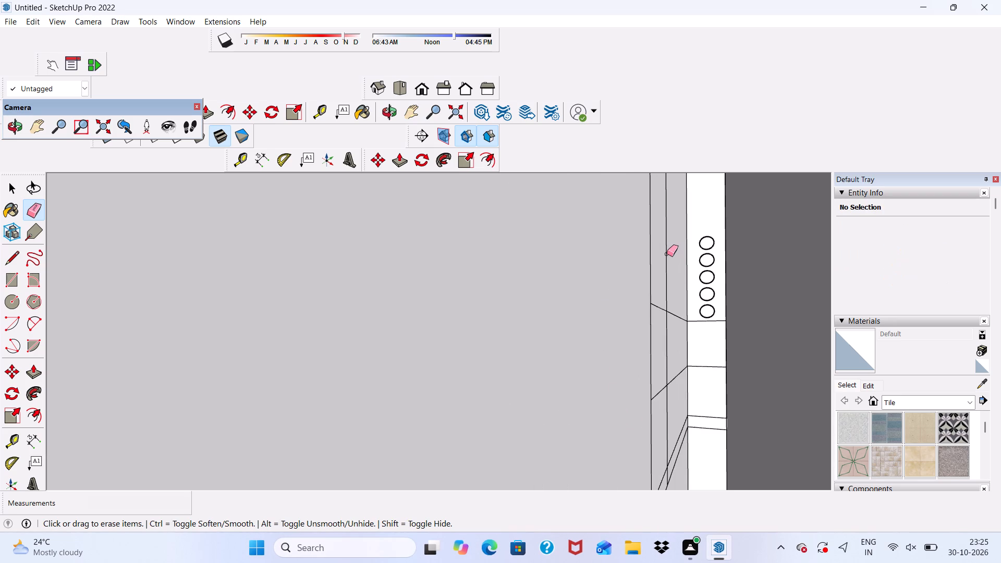
drag(668, 263, 662, 304)
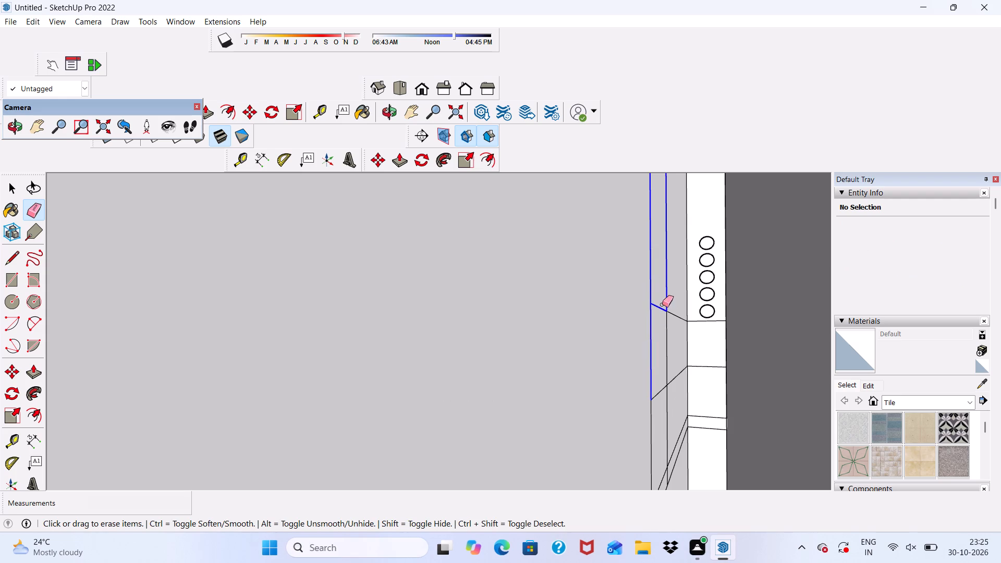
drag(662, 304, 675, 400)
drag(654, 394, 660, 400)
drag(662, 392, 670, 459)
drag(675, 440, 682, 465)
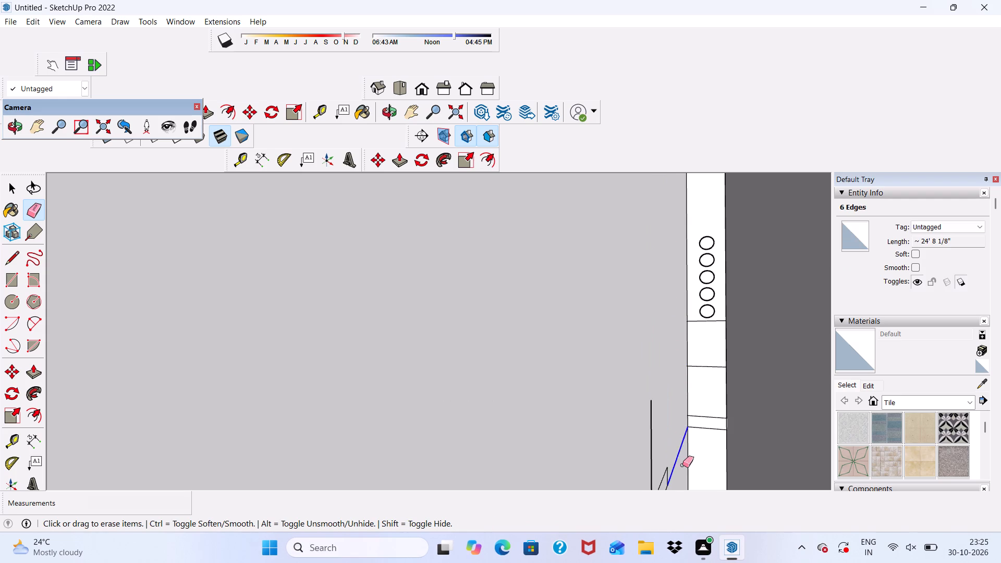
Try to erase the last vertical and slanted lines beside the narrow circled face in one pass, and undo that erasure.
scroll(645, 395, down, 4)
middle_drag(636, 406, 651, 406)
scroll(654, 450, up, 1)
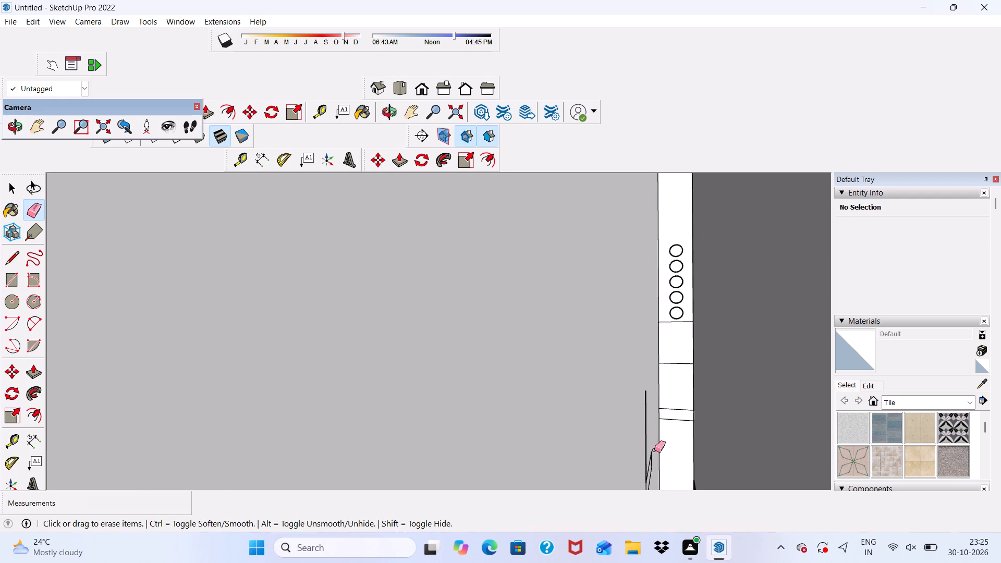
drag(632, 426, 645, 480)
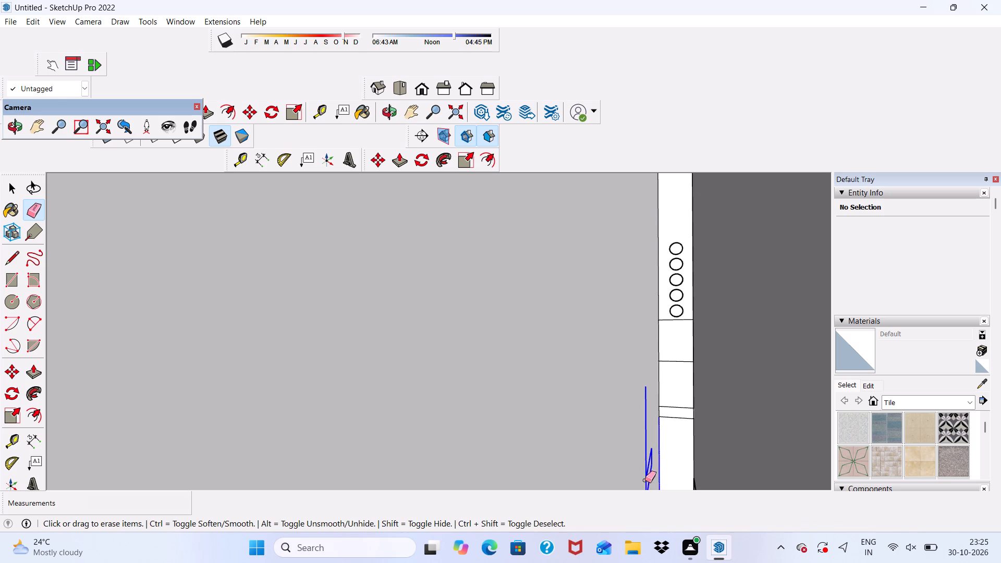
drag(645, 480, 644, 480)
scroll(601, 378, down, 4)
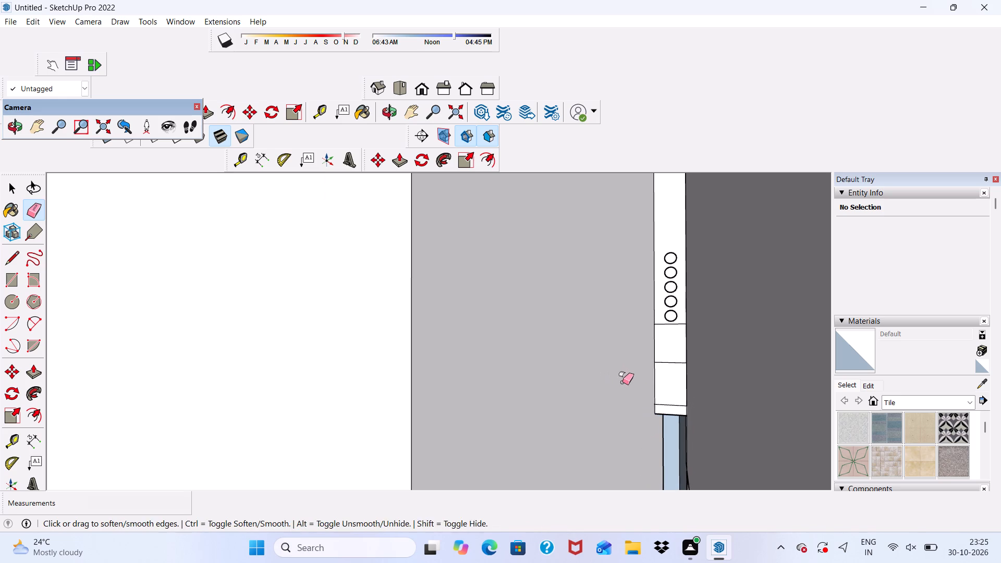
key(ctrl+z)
Erase the remaining vertical and slanted lines beside the narrow circled face, keeping the edge of that face.
ctrl+scroll(664, 399, down, 2)
scroll(646, 439, up, 9)
drag(650, 425, 649, 427)
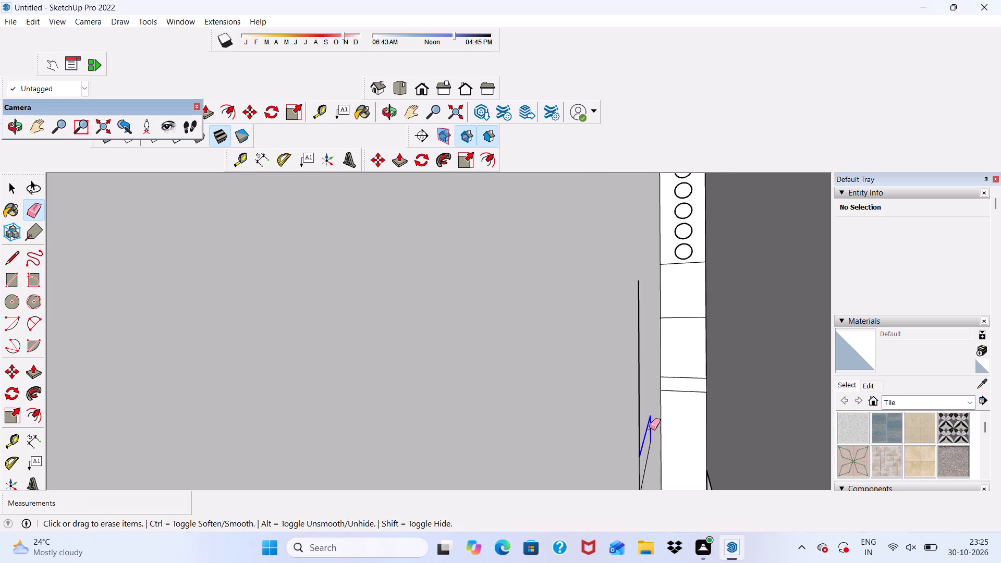
drag(649, 427, 642, 468)
drag(641, 463, 640, 468)
scroll(634, 397, down, 6)
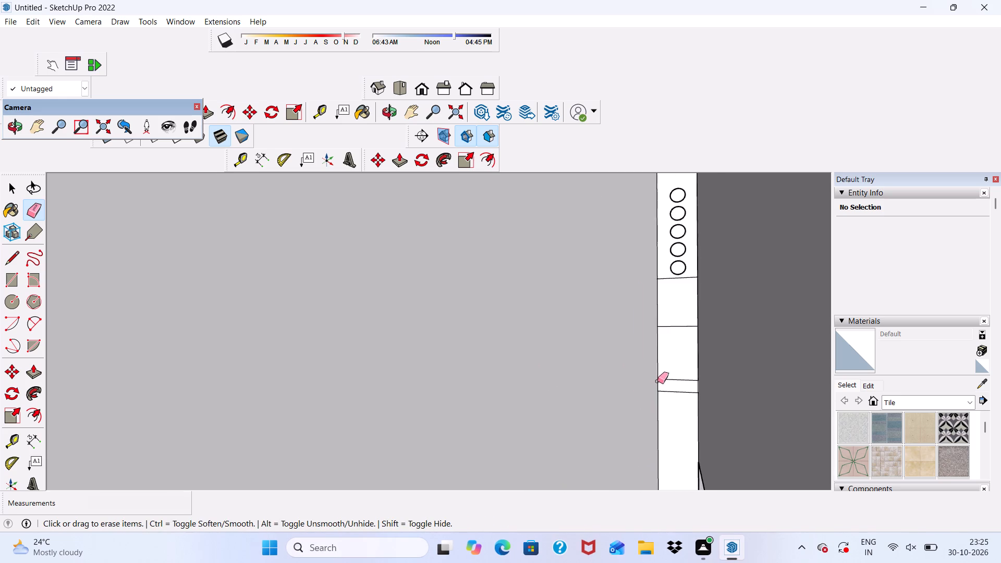
scroll(657, 381, down, 4)
middle_drag(689, 433, 696, 436)
scroll(697, 457, up, 5)
key(space)
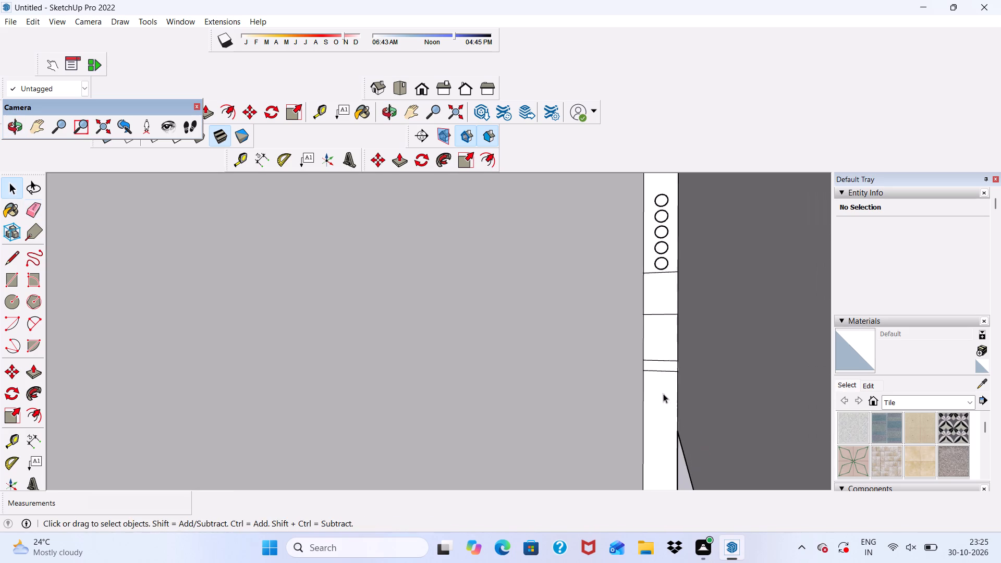
Erase the diagonal and short leftover lines on the front wall at the top of the gap behind the projecting block.
scroll(648, 382, down, 5)
middle_drag(685, 420, 682, 365)
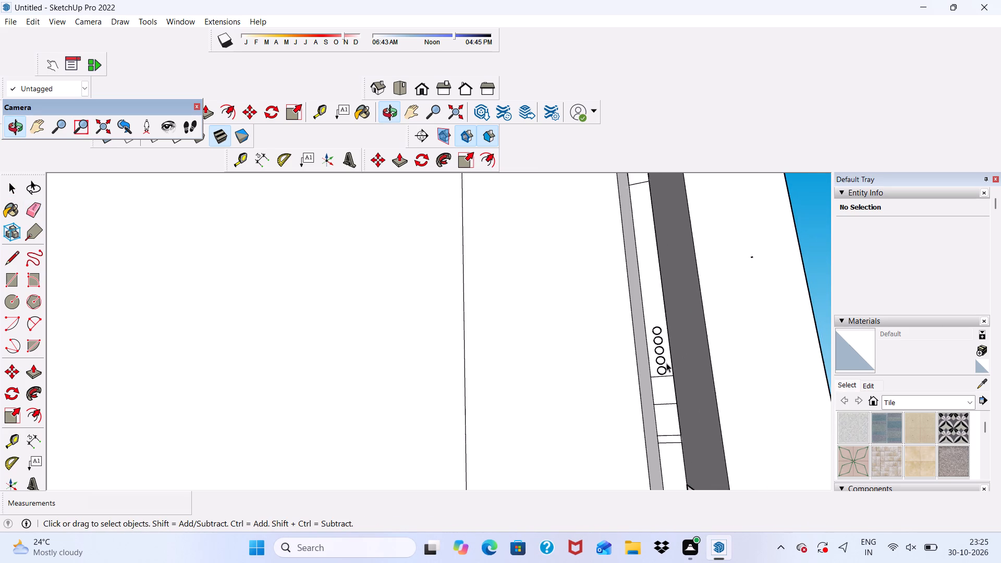
scroll(651, 363, down, 5)
middle_drag(661, 350, 639, 432)
scroll(599, 249, up, 2)
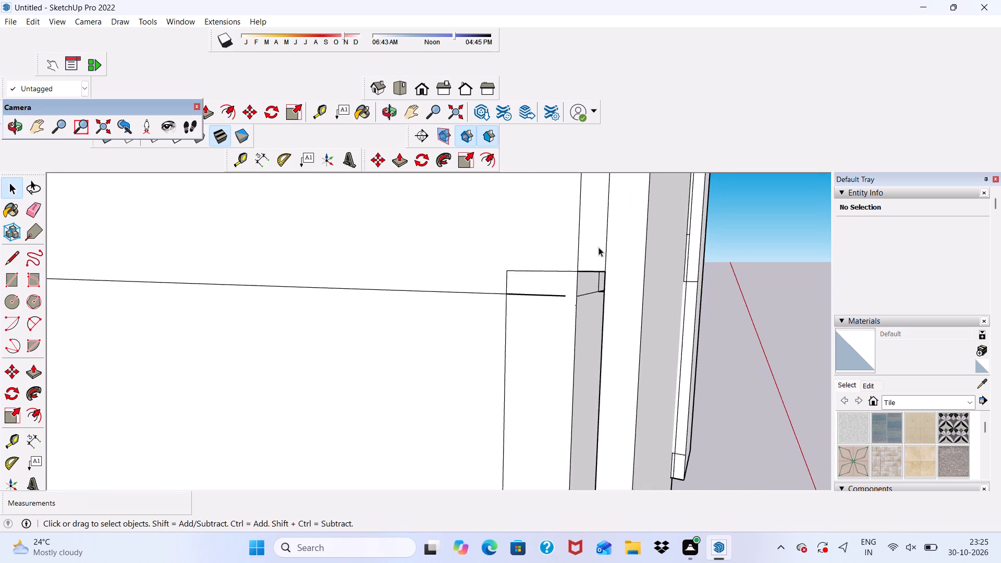
scroll(599, 247, up, 3)
drag(29, 208, 39, 211)
scroll(315, 254, down, 2)
scroll(486, 291, up, 9)
drag(605, 283, 606, 288)
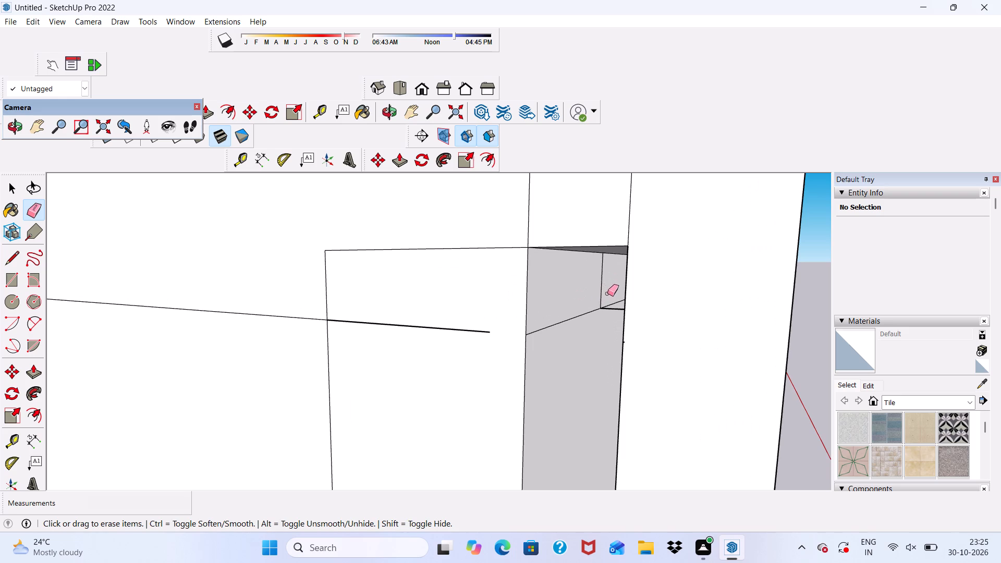
drag(607, 293, 607, 323)
drag(590, 303, 583, 325)
drag(603, 278, 606, 289)
Erase the small double rectangular outline at the top inner end of the gap behind the projecting block.
scroll(603, 288, down, 1)
middle_drag(603, 288, 640, 282)
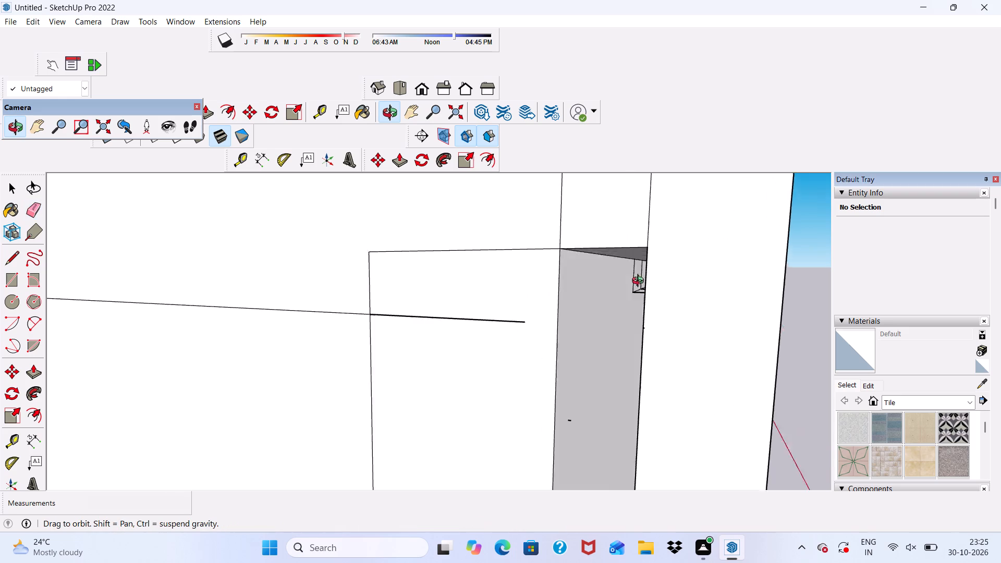
middle_drag(640, 282, 636, 295)
scroll(631, 288, up, 4)
drag(627, 276, 628, 289)
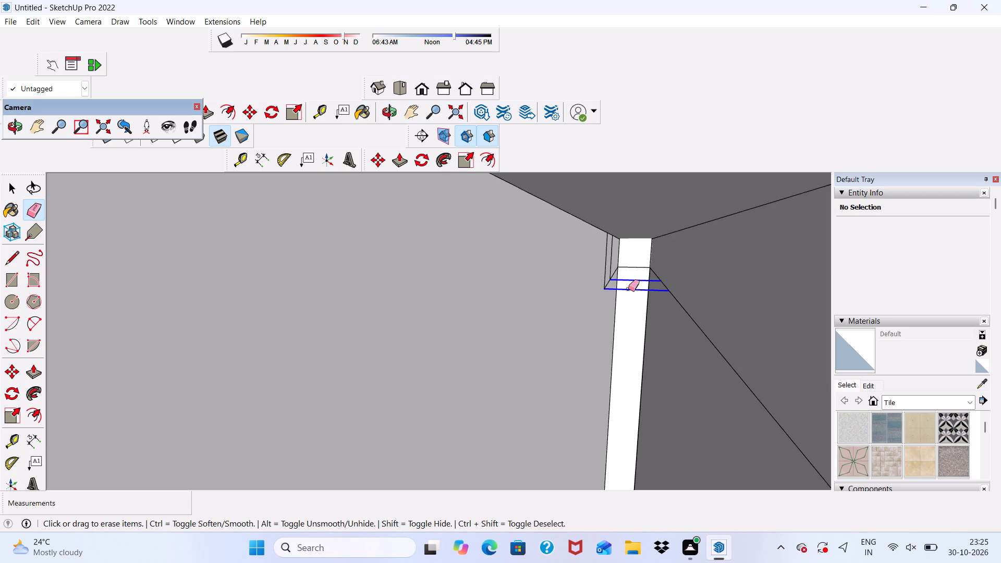
drag(628, 289, 628, 291)
drag(602, 260, 609, 272)
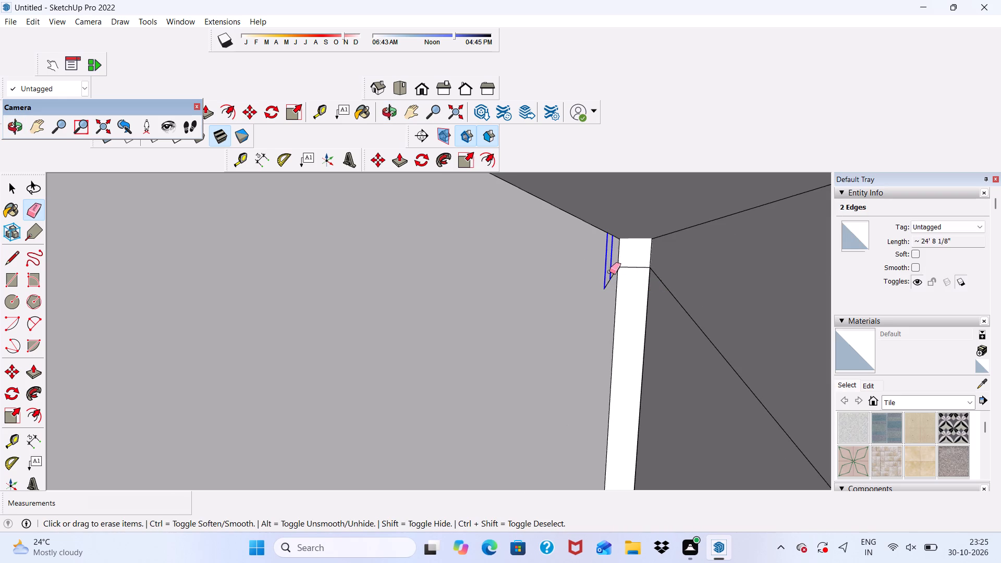
drag(609, 272, 609, 286)
scroll(613, 267, down, 2)
Erase the line across the gap's narrow end face and the diagonal line with its stubs on the block's back face.
click(625, 267)
drag(651, 280, 653, 283)
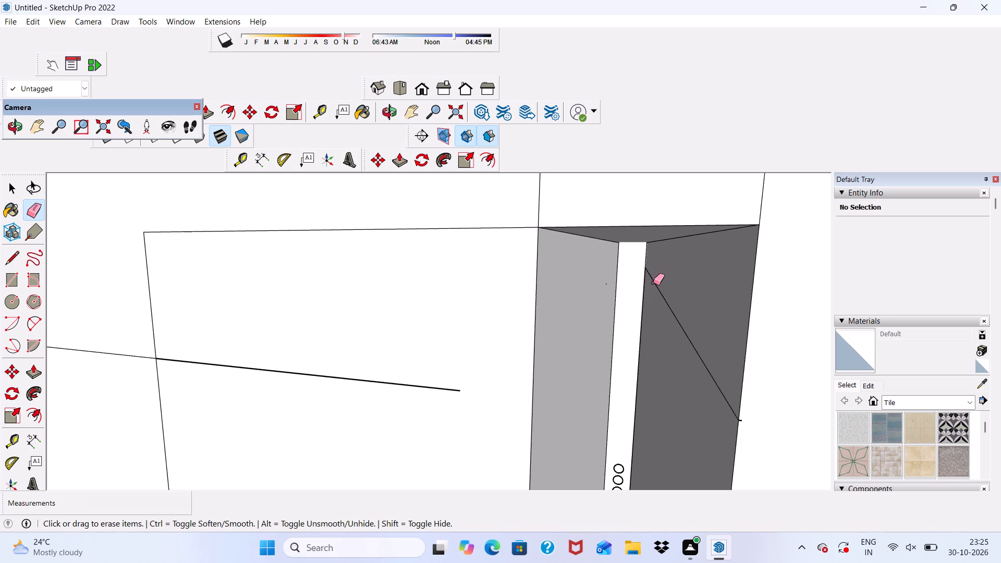
drag(653, 283, 656, 286)
scroll(656, 279, down, 5)
scroll(697, 336, up, 10)
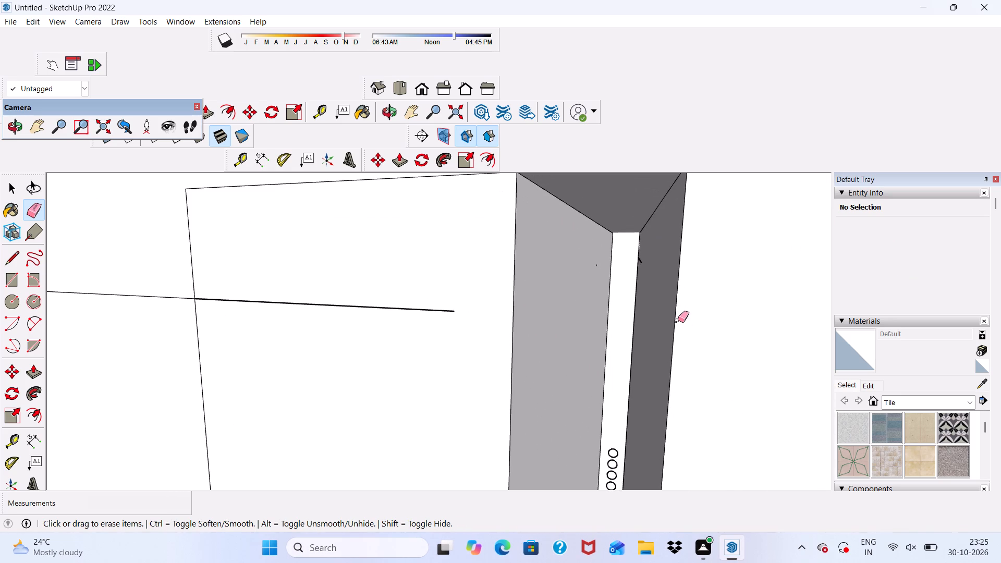
click(678, 321)
drag(644, 256, 642, 263)
scroll(613, 247, down, 5)
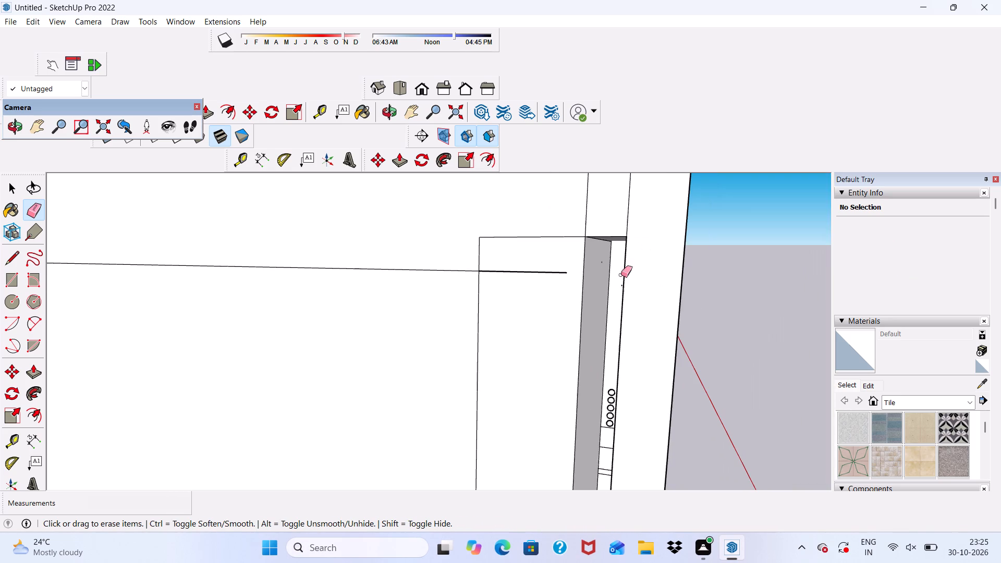
Erase the long horizontal line and the tall rectangular outline on the side wall near the front corner.
drag(534, 262, 535, 284)
drag(504, 218, 493, 275)
drag(473, 248, 469, 287)
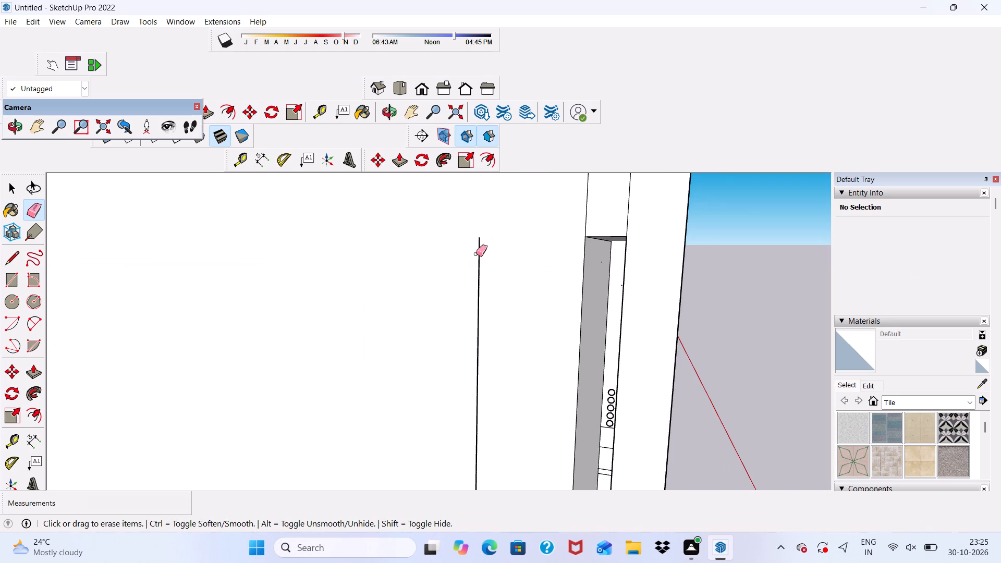
drag(478, 249, 489, 286)
drag(473, 264, 473, 322)
drag(480, 296, 482, 316)
drag(478, 295, 480, 309)
scroll(526, 227, down, 6)
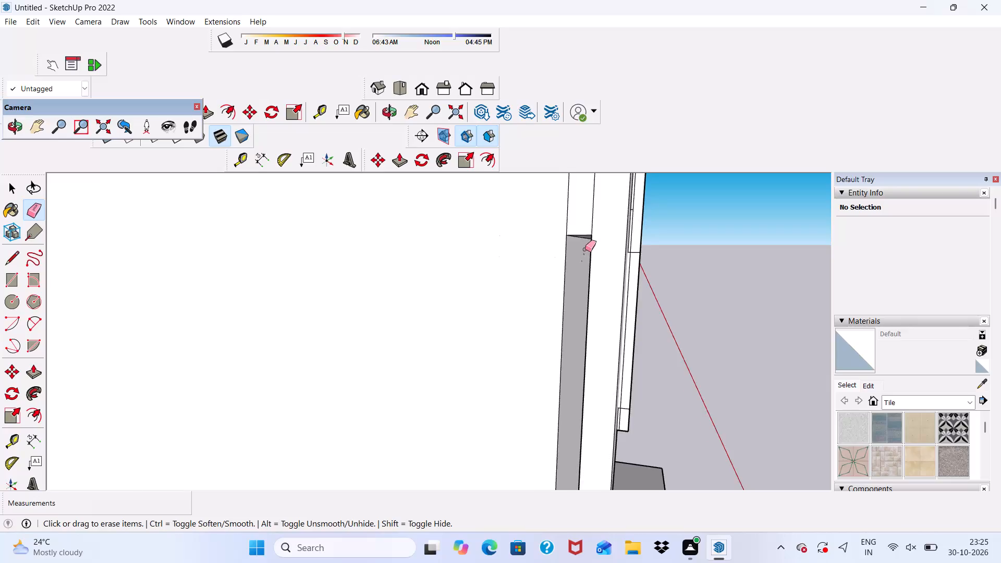
Erase the small rectangular outline at the base of the side wall near the front corner.
scroll(585, 249, down, 9)
scroll(564, 390, up, 3)
drag(534, 382, 550, 395)
scroll(543, 295, down, 5)
scroll(543, 426, up, 6)
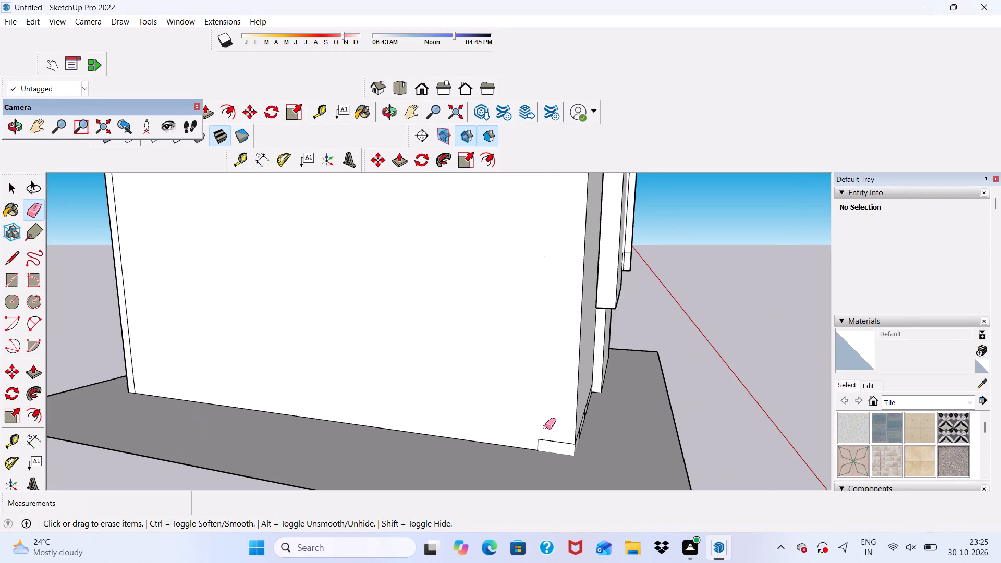
click(546, 441)
drag(538, 446, 540, 435)
scroll(543, 427, down, 1)
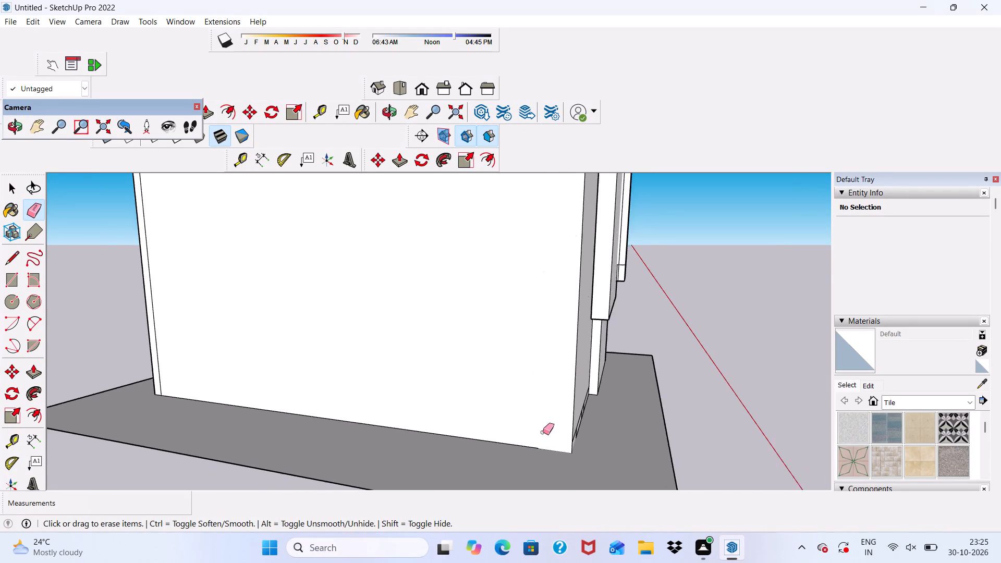
Erase the horizontal band line and short vertical dividers along the base of the ground-floor front wall.
middle_drag(543, 432, 479, 402)
scroll(534, 418, up, 5)
drag(541, 387, 499, 410)
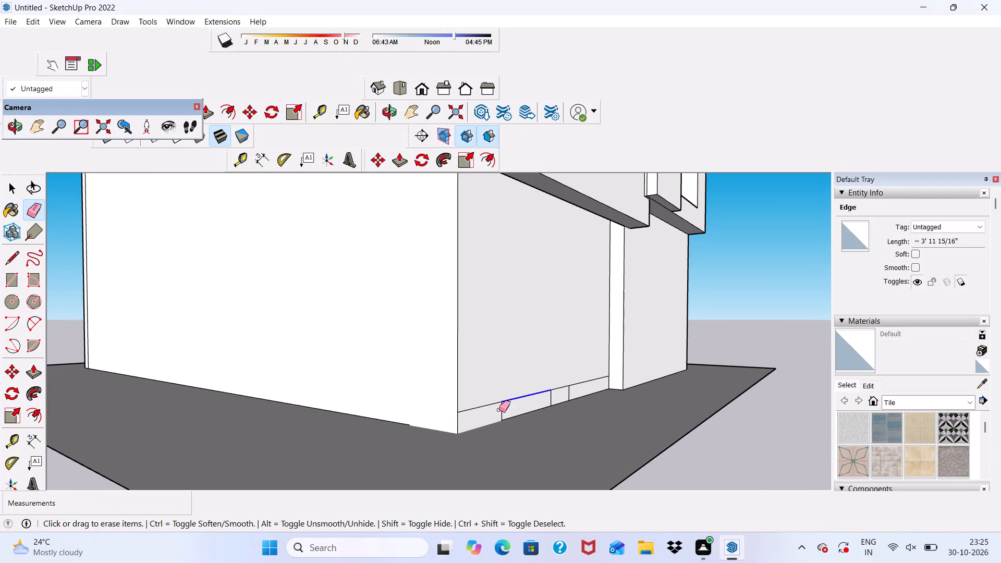
drag(499, 410, 497, 410)
drag(493, 400, 523, 401)
drag(544, 394, 571, 384)
scroll(586, 365, down, 5)
Push/Pull the projecting block's back face 11 7/16" to the house's front wall, closing the gap behind the block.
middle_drag(593, 381, 633, 449)
scroll(560, 321, up, 5)
key(space)
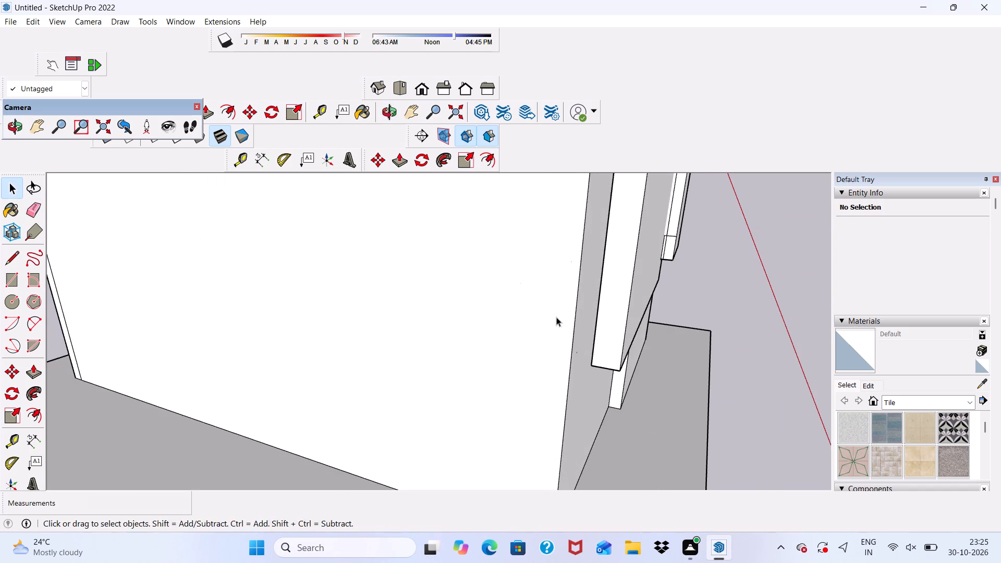
middle_drag(556, 317, 595, 344)
scroll(618, 337, up, 10)
click(649, 310)
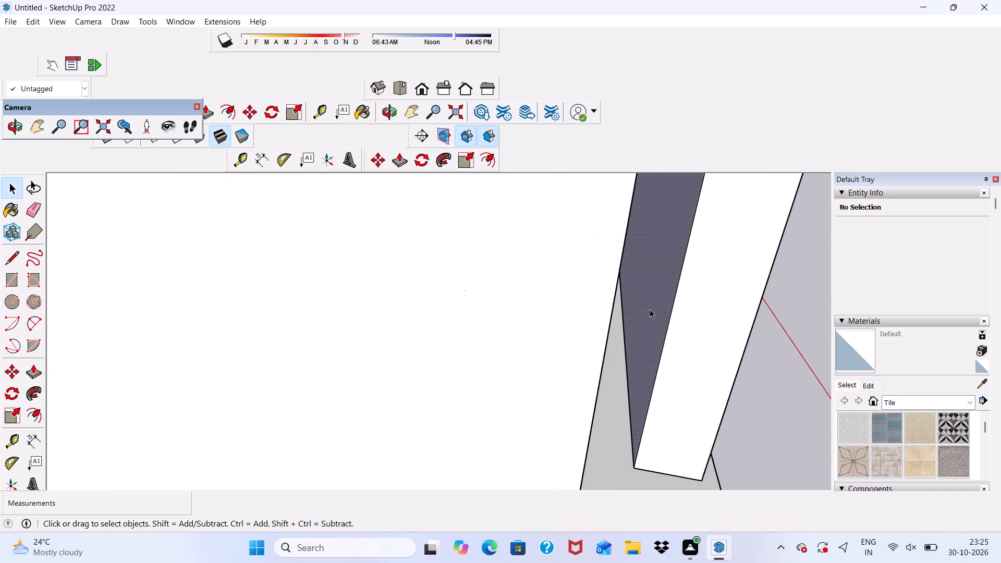
drag(401, 159, 410, 175)
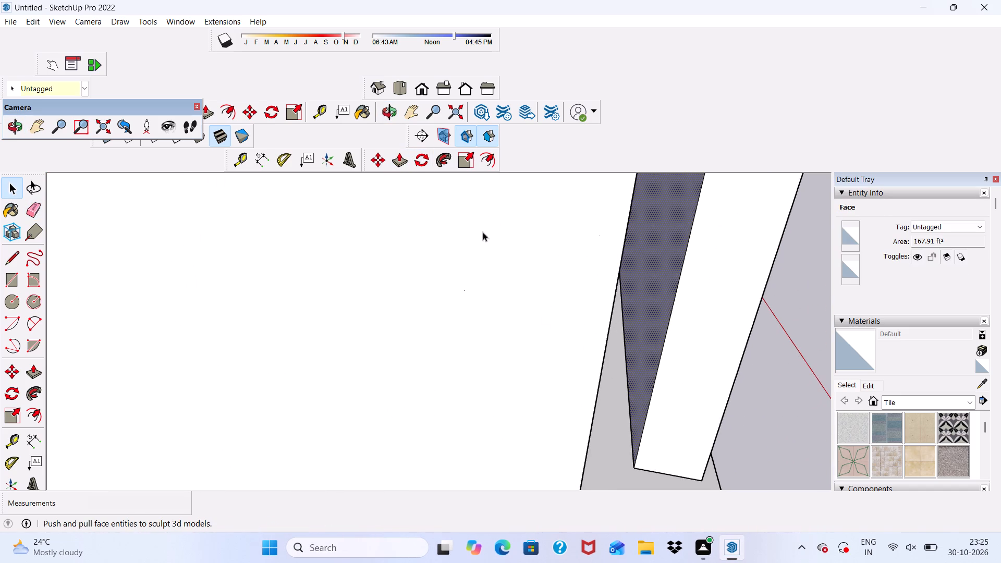
click(404, 162)
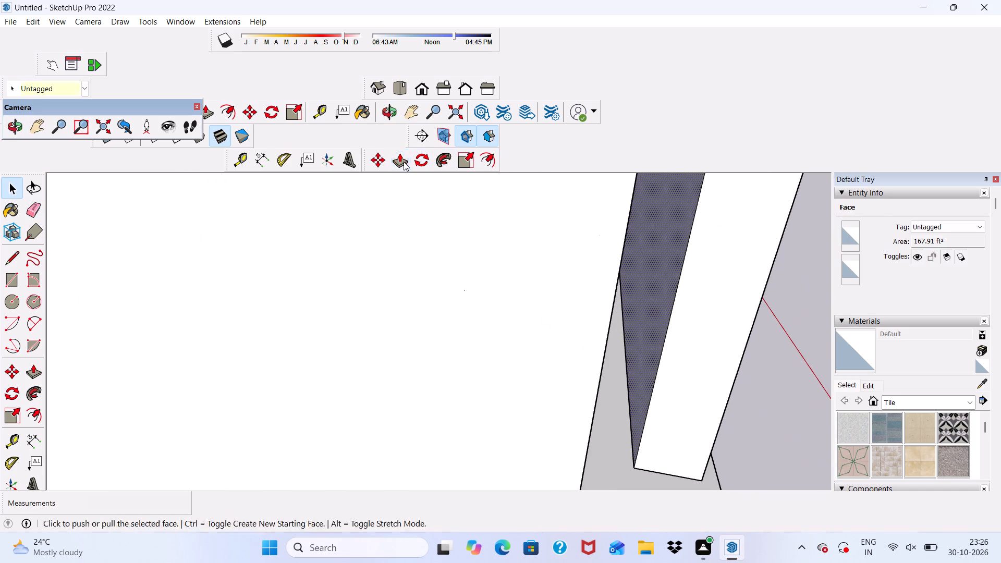
click(648, 339)
click(591, 322)
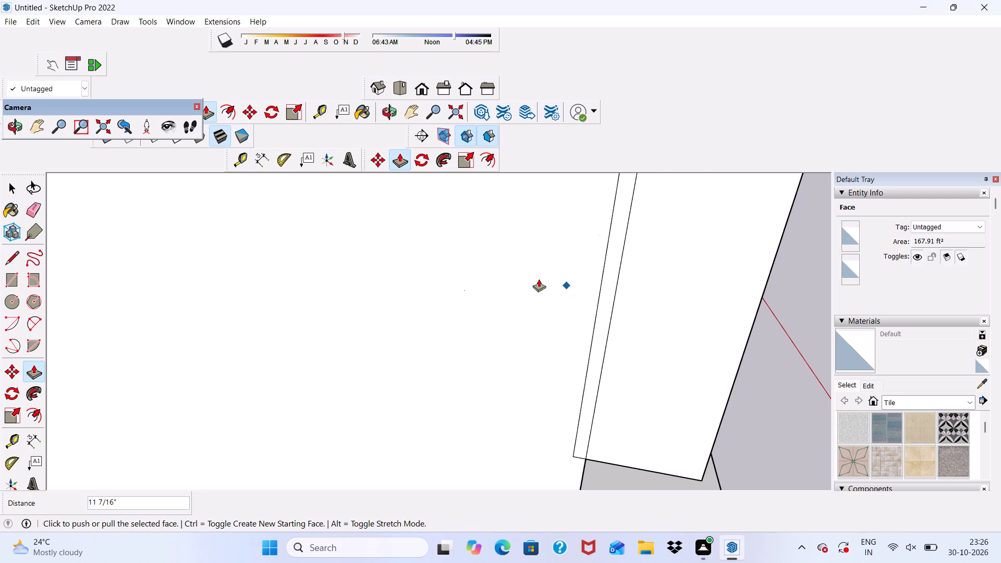
scroll(510, 284, down, 9)
middle_drag(542, 315, 453, 307)
scroll(448, 299, down, 10)
middle_drag(492, 339, 481, 299)
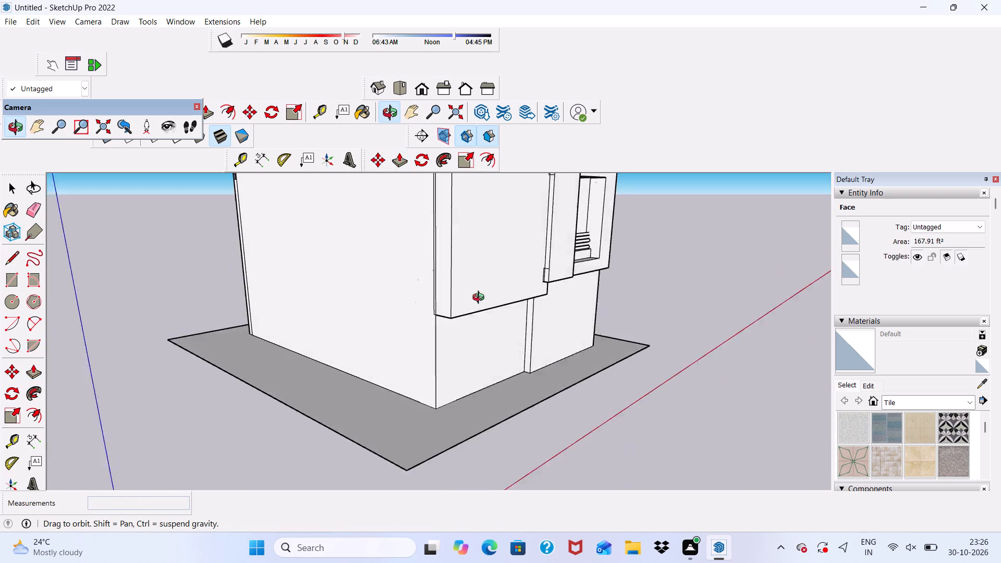
middle_drag(481, 299, 496, 342)
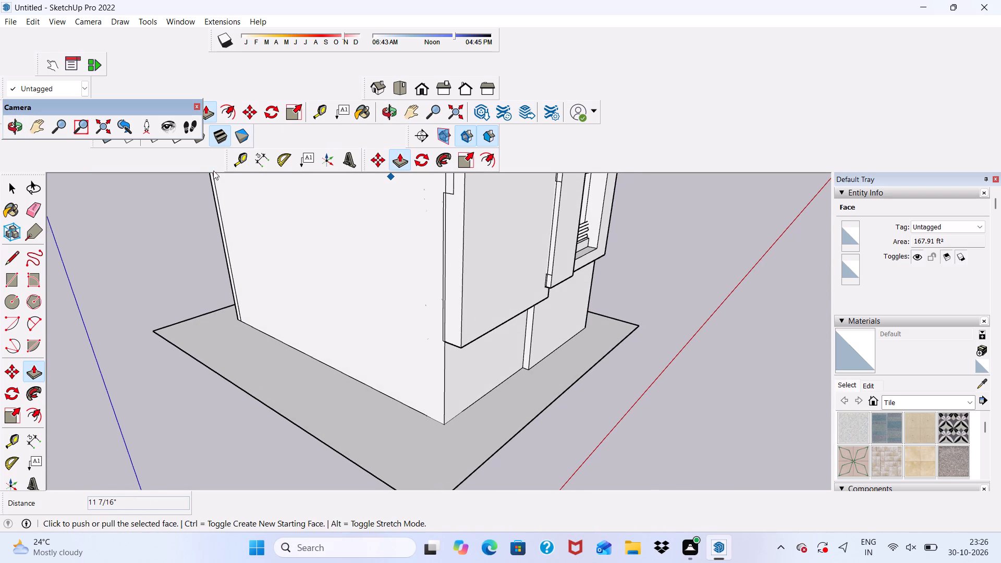
Erase the leftover vertical lines on the upper part of the side wall near the front corner.
click(32, 203)
scroll(472, 244, up, 7)
scroll(432, 199, down, 7)
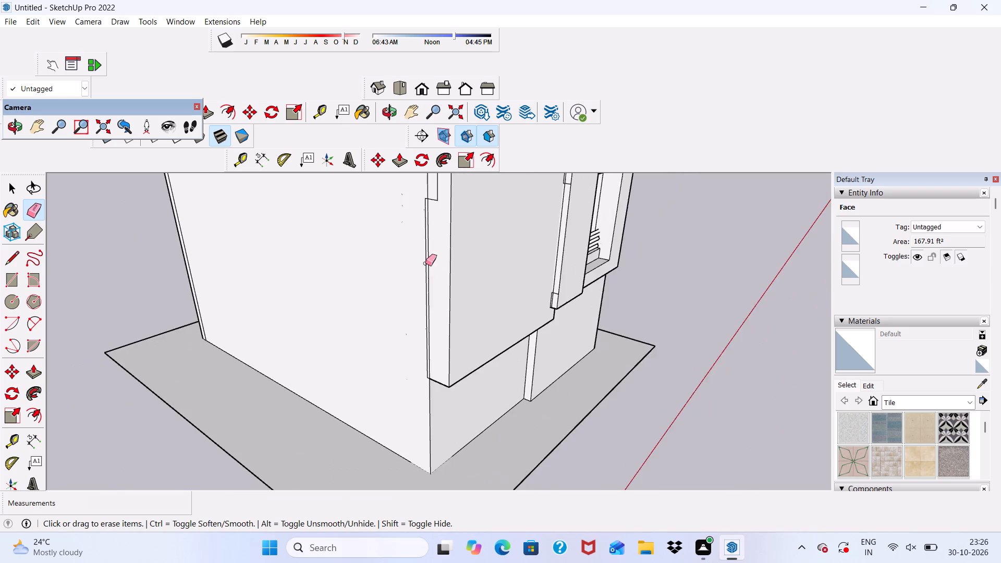
scroll(425, 263, down, 4)
middle_drag(409, 274, 509, 292)
scroll(469, 193, up, 9)
drag(470, 205, 475, 241)
drag(485, 201, 472, 246)
drag(495, 191, 498, 212)
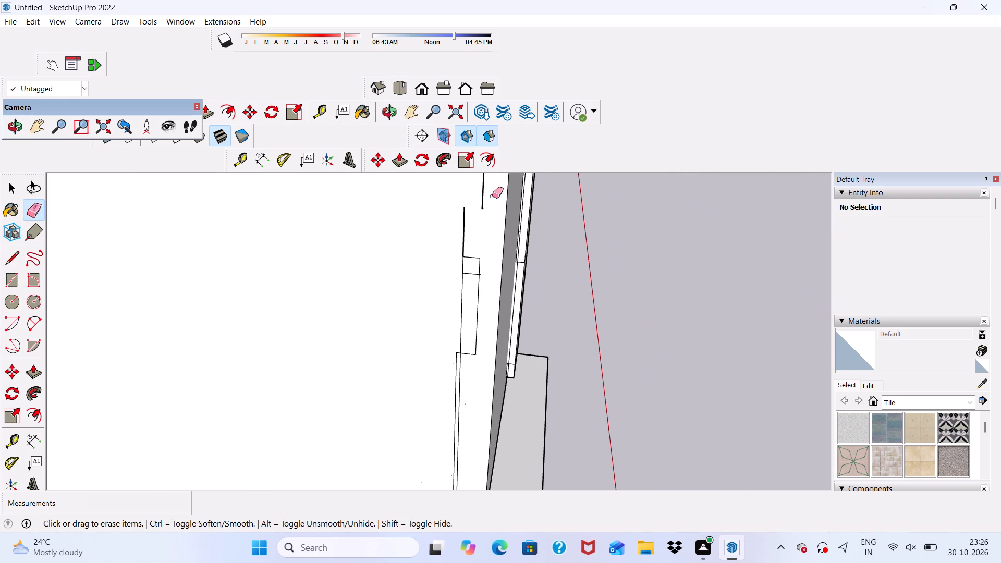
drag(486, 193, 467, 206)
drag(480, 196, 486, 215)
drag(482, 195, 467, 232)
drag(460, 213, 461, 237)
drag(475, 205, 477, 229)
drag(476, 214, 469, 221)
Erase the top, bottom and inner edges of the small rectangular outlines halfway down the side wall near the front corner.
drag(482, 227, 484, 292)
drag(474, 243, 469, 303)
drag(468, 238, 467, 285)
drag(465, 254, 464, 289)
drag(469, 254, 456, 287)
drag(468, 263, 472, 291)
drag(487, 300, 461, 372)
drag(456, 338, 447, 376)
drag(455, 348, 461, 384)
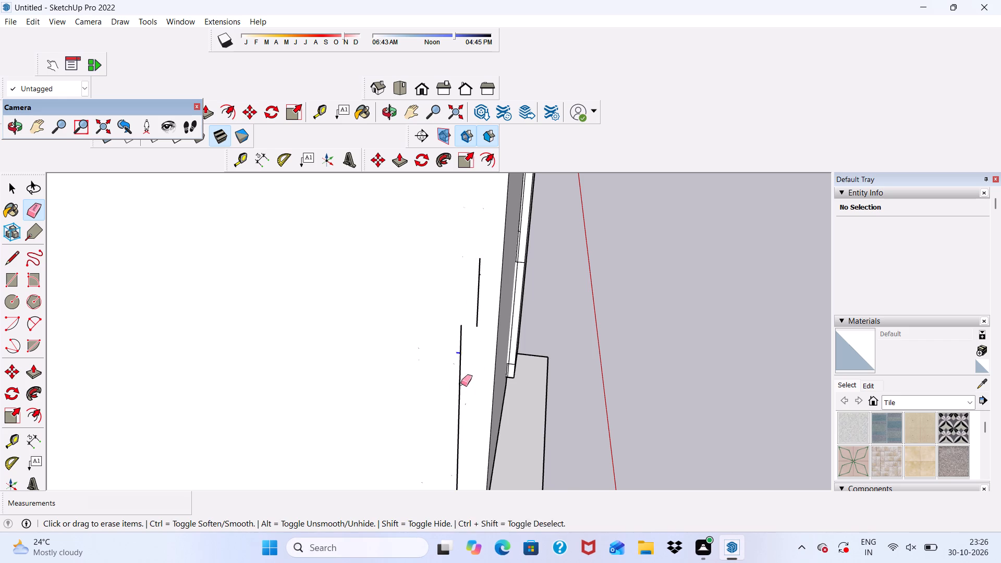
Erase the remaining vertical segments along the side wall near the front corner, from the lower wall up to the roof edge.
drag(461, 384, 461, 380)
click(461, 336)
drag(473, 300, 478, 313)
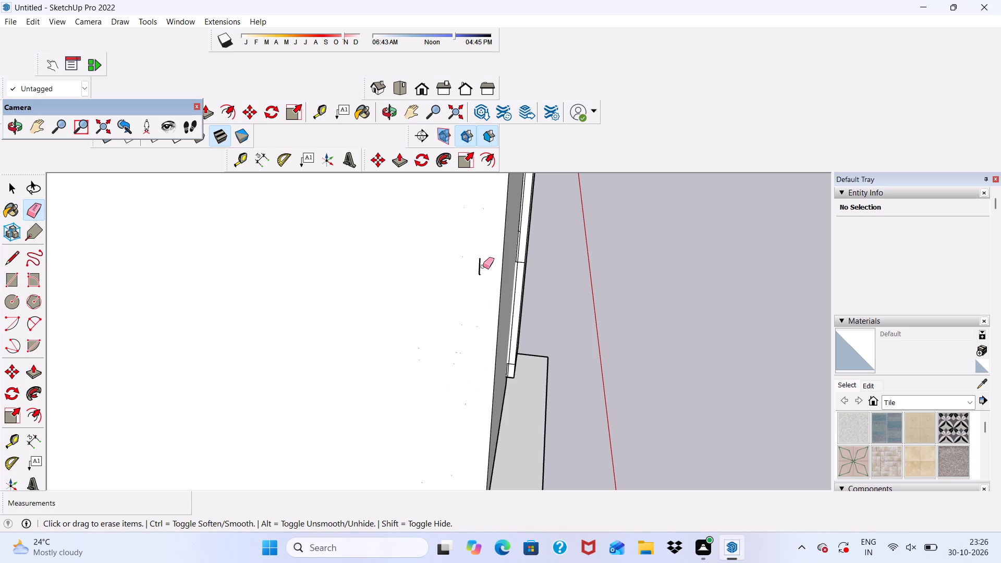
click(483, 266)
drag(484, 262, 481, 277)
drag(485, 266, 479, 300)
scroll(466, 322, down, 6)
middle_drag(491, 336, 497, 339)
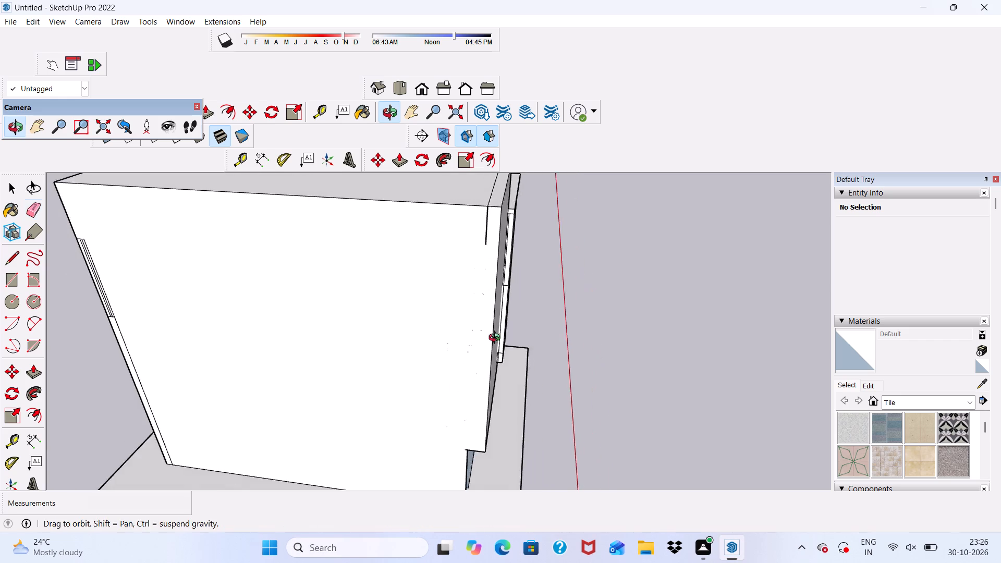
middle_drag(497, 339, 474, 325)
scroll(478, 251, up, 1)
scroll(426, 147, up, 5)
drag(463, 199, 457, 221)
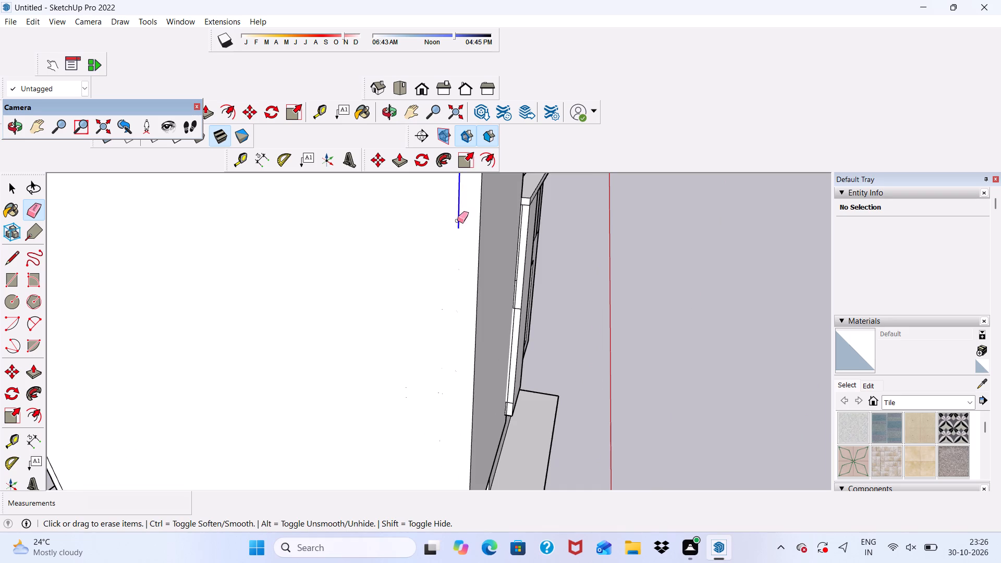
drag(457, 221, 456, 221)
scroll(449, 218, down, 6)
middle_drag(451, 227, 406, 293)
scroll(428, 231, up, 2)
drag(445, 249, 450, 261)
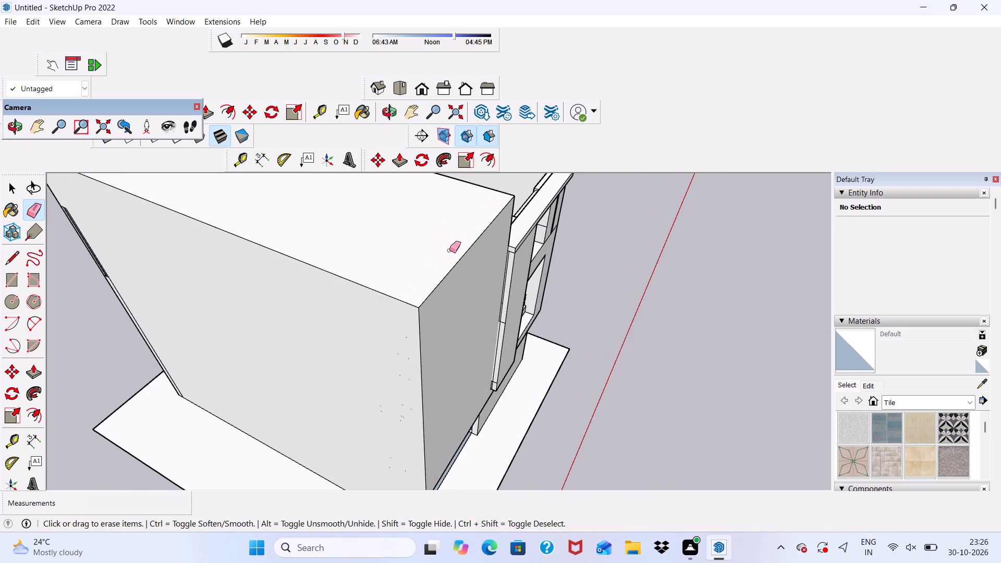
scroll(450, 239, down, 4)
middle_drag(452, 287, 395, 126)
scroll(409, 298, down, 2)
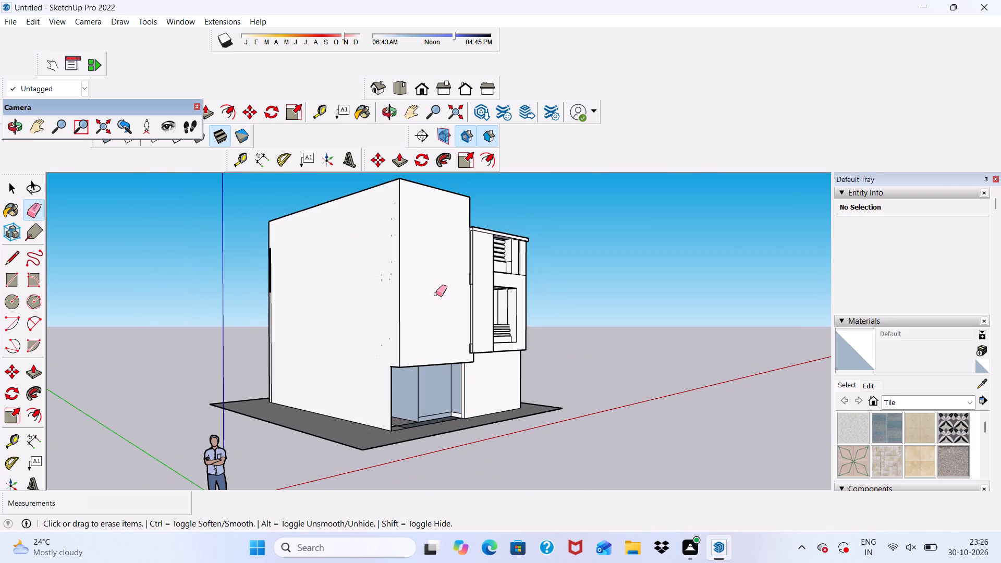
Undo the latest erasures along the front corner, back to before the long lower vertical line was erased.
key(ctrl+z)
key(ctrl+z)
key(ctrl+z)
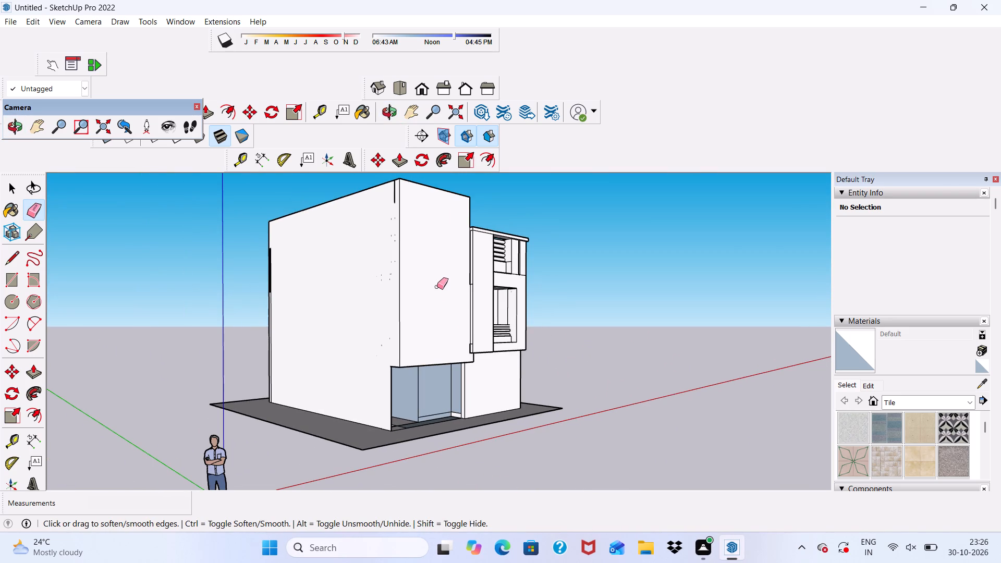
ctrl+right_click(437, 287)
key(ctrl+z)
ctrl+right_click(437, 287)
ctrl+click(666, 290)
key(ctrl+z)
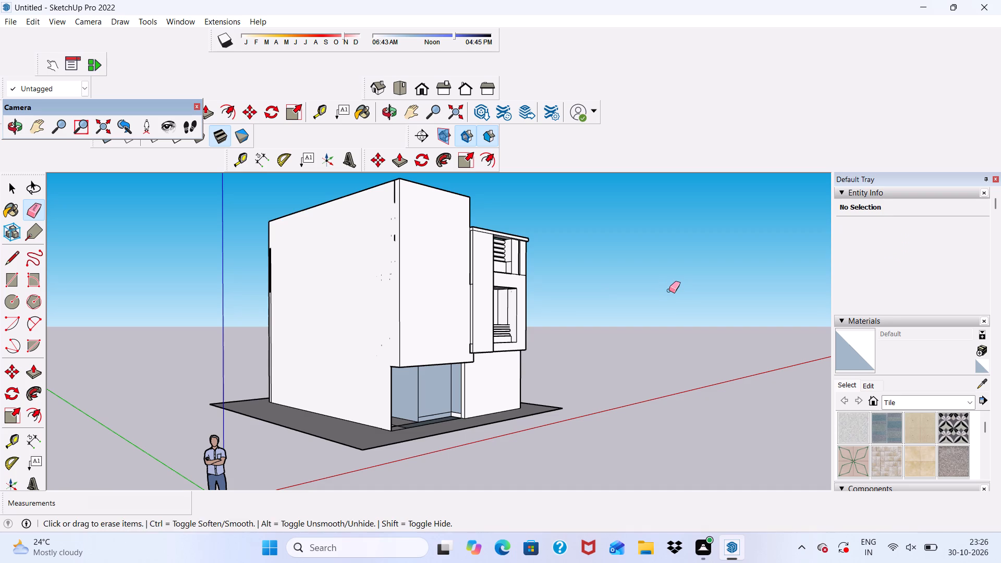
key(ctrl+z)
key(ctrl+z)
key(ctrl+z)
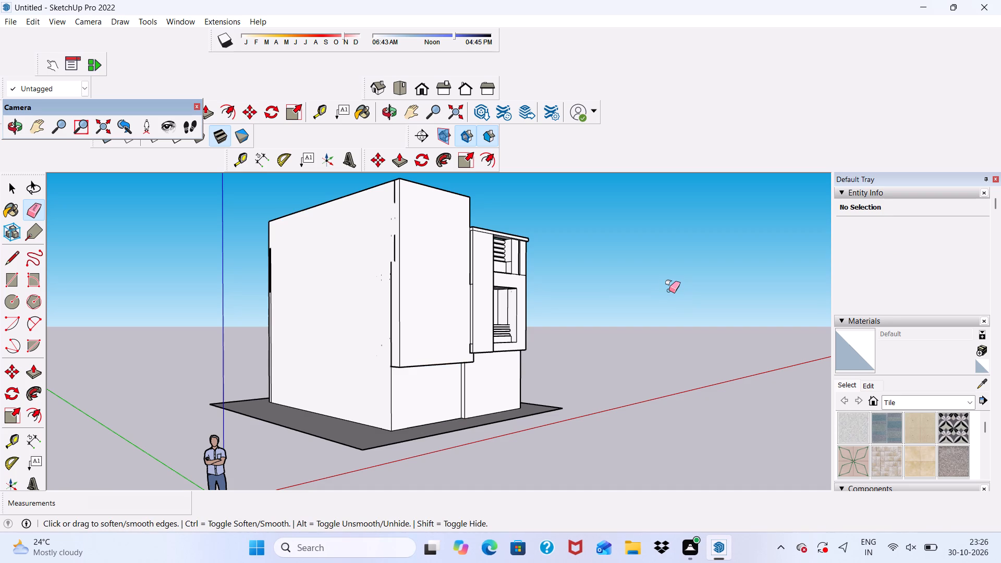
Examine the leftover vertical lines and the projecting block's underside at the front corner from several angles.
scroll(440, 348, up, 3)
scroll(343, 361, up, 4)
key(space)
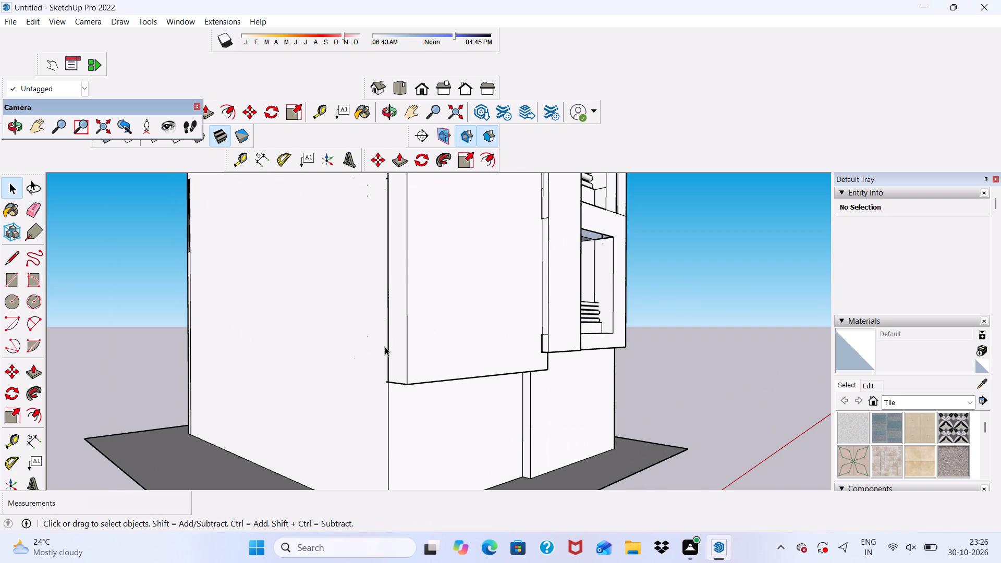
scroll(386, 346, down, 4)
middle_drag(394, 365, 347, 283)
scroll(347, 283, up, 5)
scroll(380, 293, down, 6)
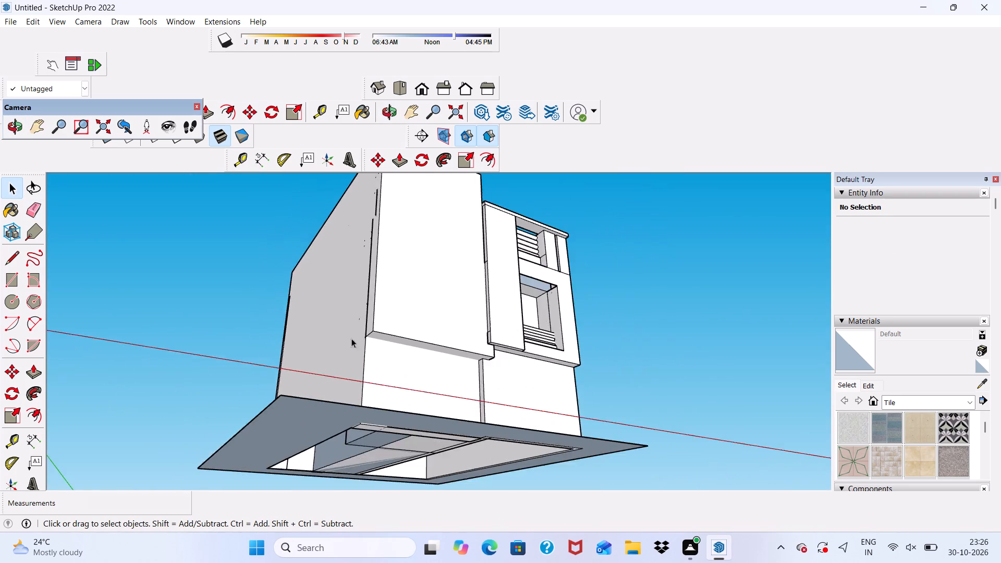
scroll(351, 338, down, 4)
middle_drag(340, 280, 381, 344)
scroll(329, 119, up, 1)
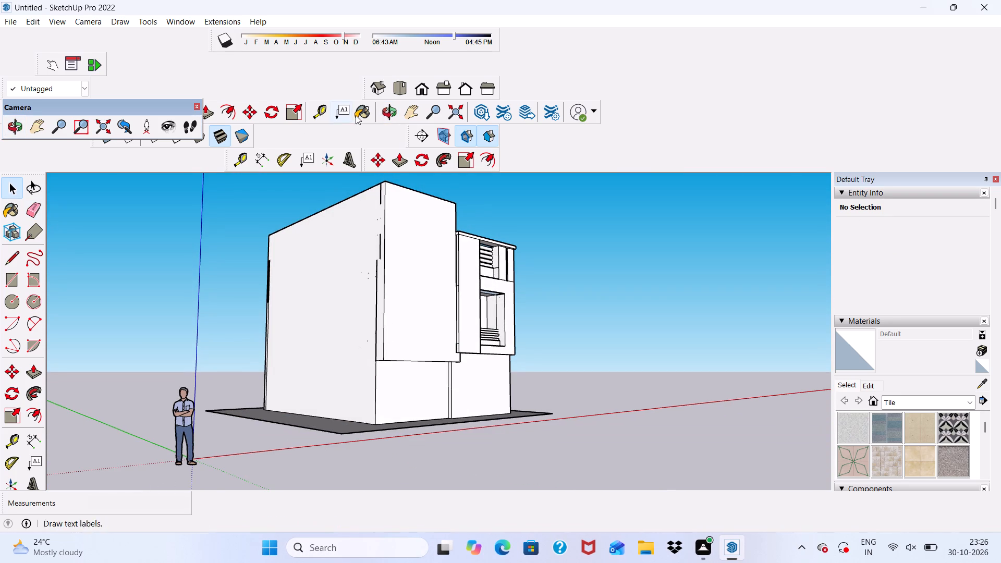
Erase the middle vertical segments and the long lower vertical line on the side wall beside the front corner.
click(36, 209)
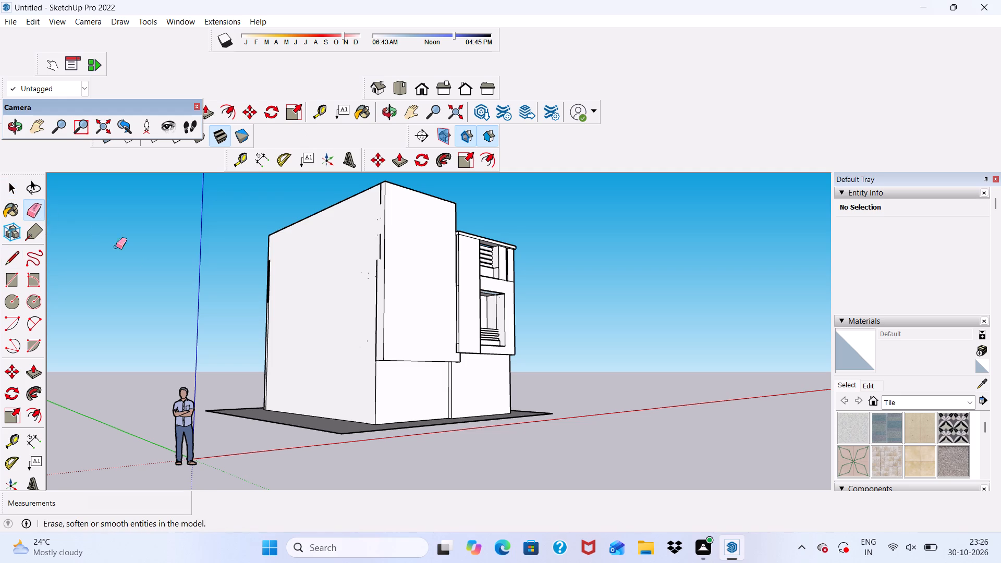
scroll(248, 296, up, 3)
click(433, 231)
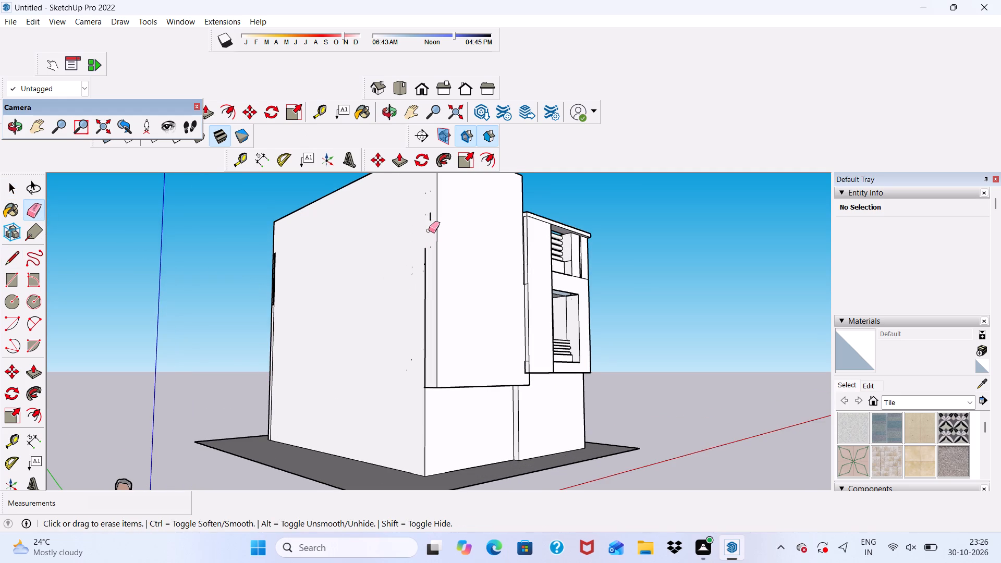
drag(430, 217, 432, 223)
scroll(413, 226, down, 5)
middle_drag(412, 276, 421, 285)
scroll(421, 284, up, 6)
drag(410, 259, 409, 277)
drag(417, 243, 410, 263)
drag(411, 247, 411, 264)
drag(416, 246, 429, 245)
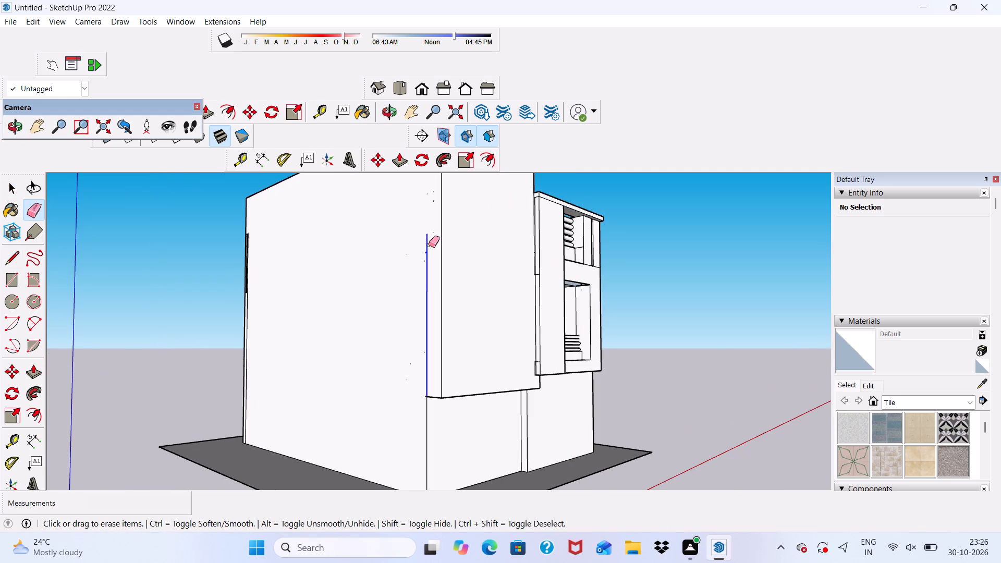
drag(429, 245, 419, 261)
Push/Pull the narrow floor strip in the open ground-floor front up 8' 7 3/16" to the projecting block's underside.
scroll(418, 275, down, 4)
middle_drag(433, 336, 343, 402)
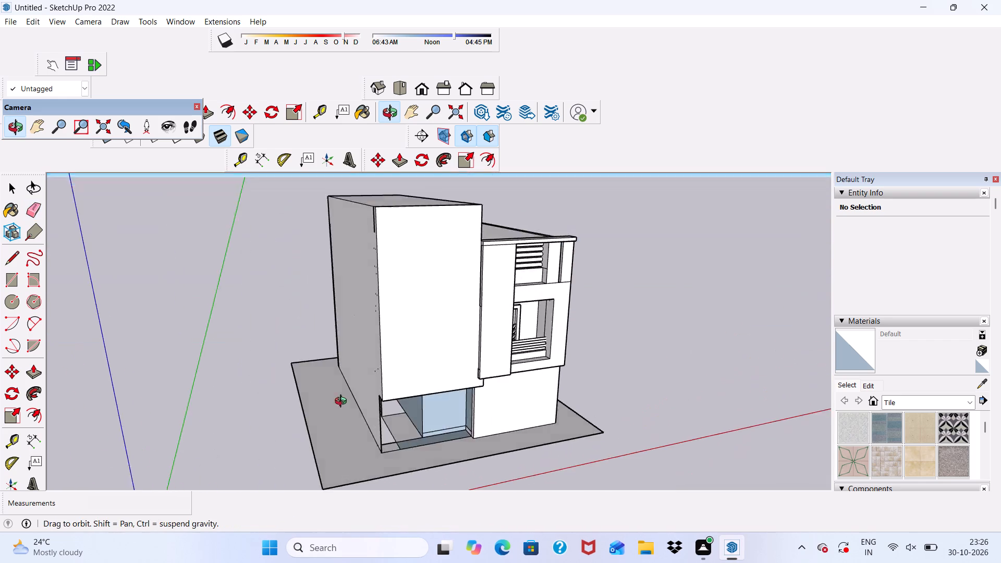
middle_drag(343, 402, 341, 394)
scroll(347, 398, up, 5)
key(space)
scroll(438, 451, down, 1)
click(460, 464)
scroll(453, 425, down, 2)
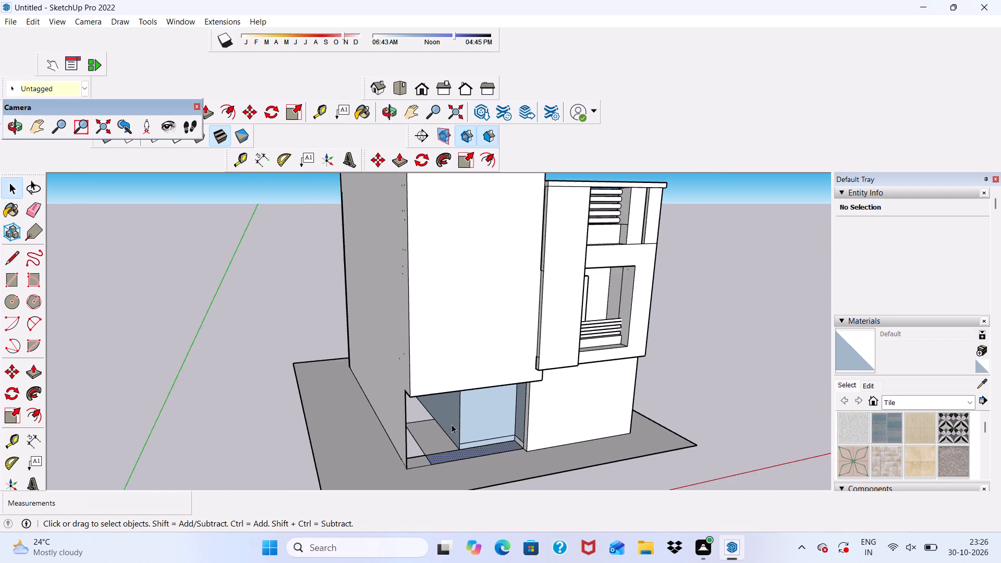
middle_drag(451, 424, 378, 419)
scroll(430, 443, up, 1)
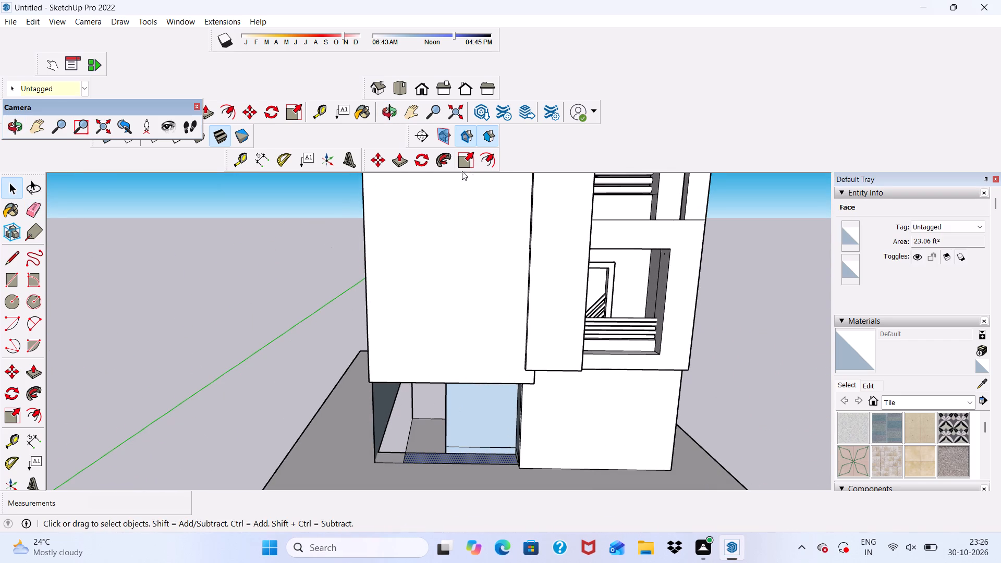
click(394, 158)
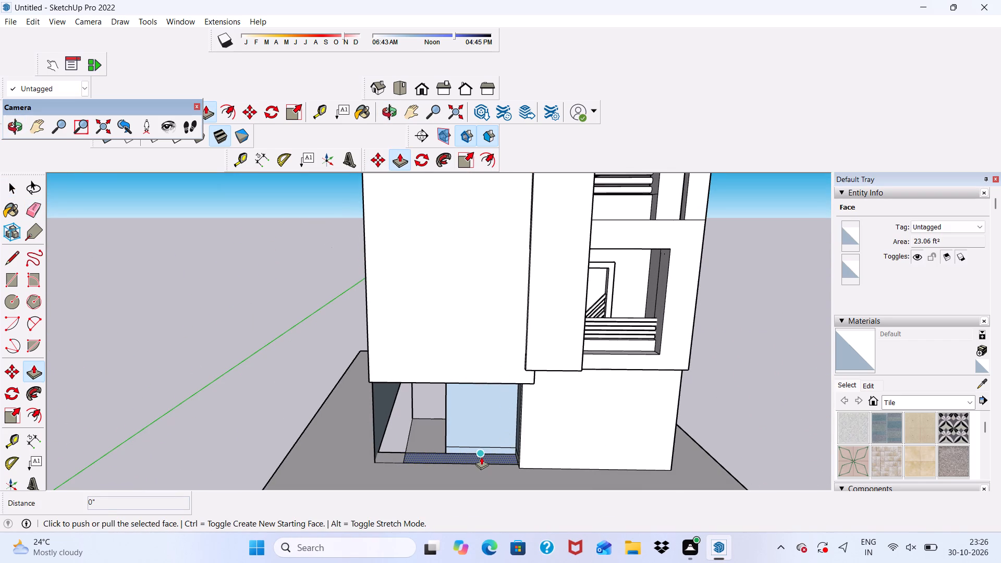
click(480, 457)
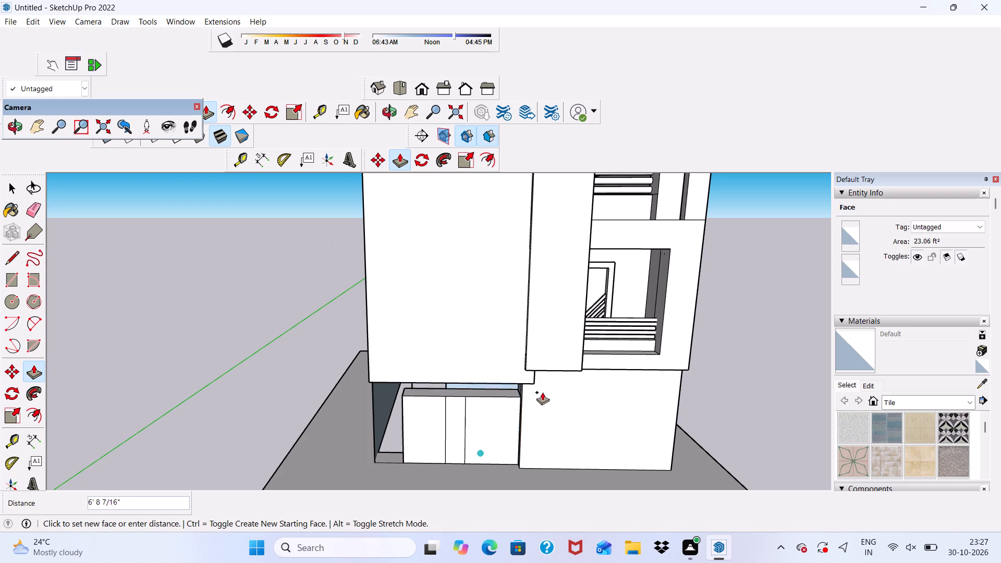
scroll(561, 381, up, 4)
scroll(564, 372, down, 2)
middle_drag(563, 373, 578, 243)
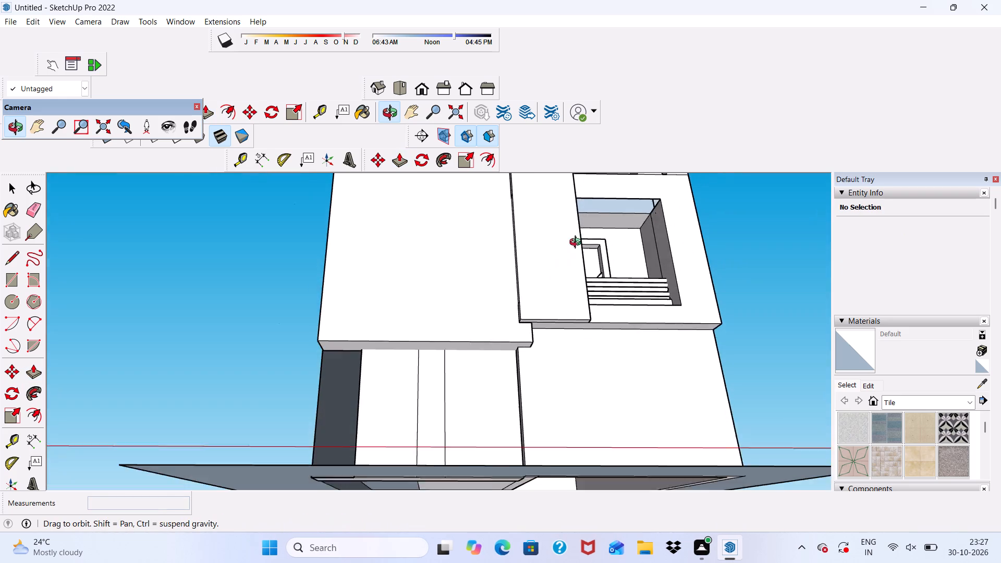
middle_drag(578, 243, 579, 243)
scroll(523, 369, up, 4)
click(519, 335)
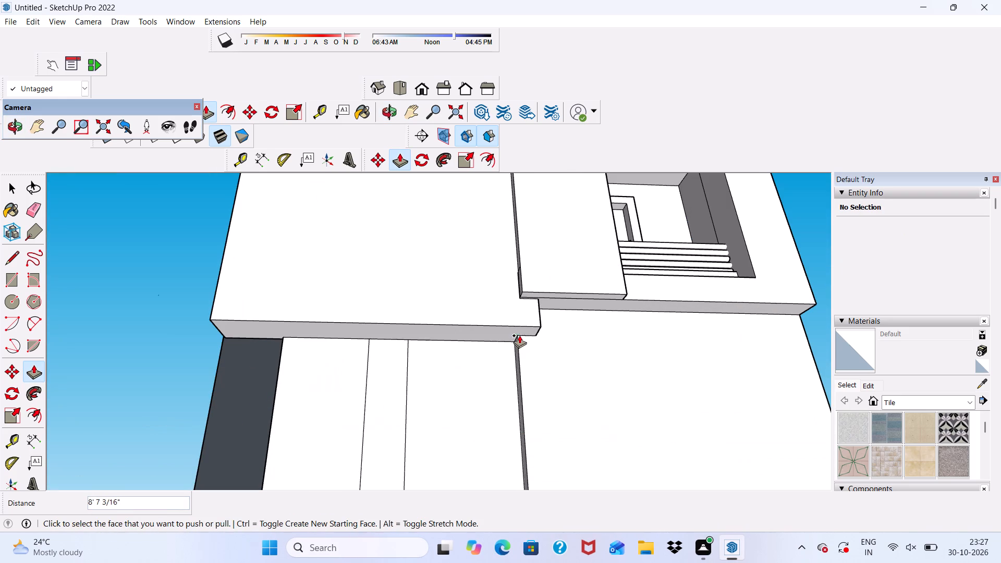
Push/Pull the side wall's inner face 3' 1 13/16" to fill the gap beside the raised ground-floor wall.
middle_drag(380, 369, 339, 424)
scroll(262, 406, up, 4)
click(253, 396)
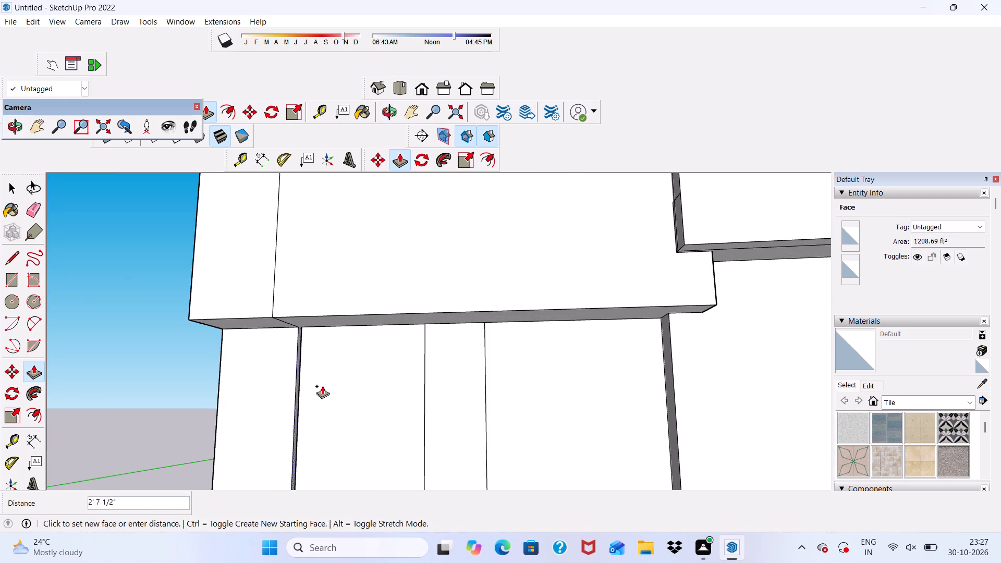
click(336, 372)
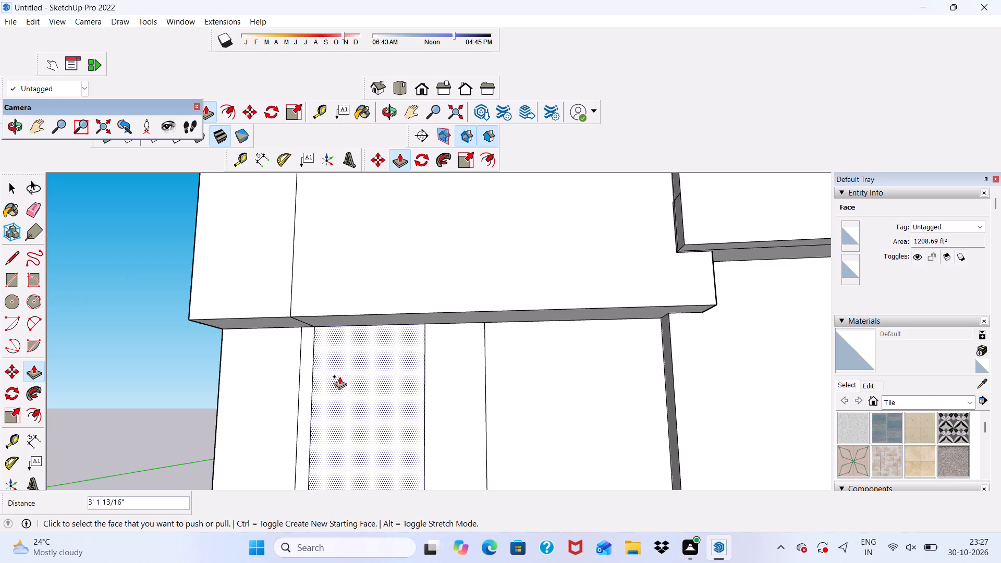
Erase the vertical dividing line on the projecting block's front face and the short line across its underside.
scroll(346, 378, down, 5)
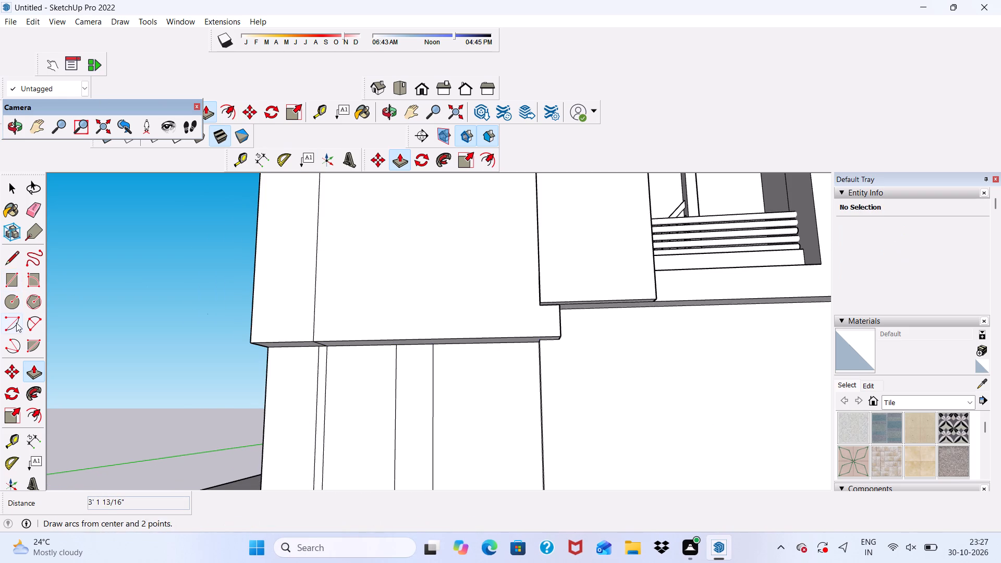
click(37, 211)
drag(285, 259, 356, 263)
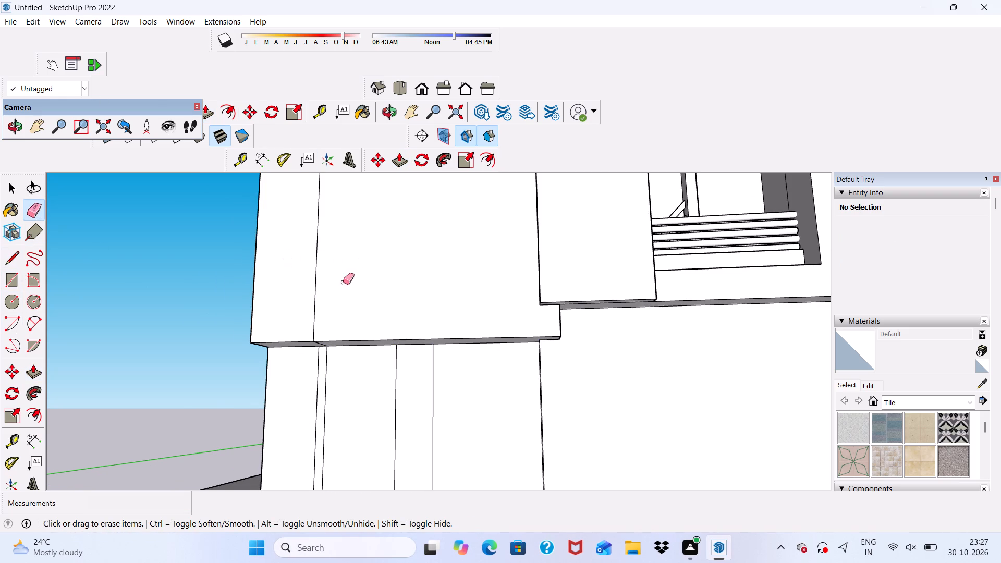
drag(310, 286, 330, 306)
middle_drag(337, 324, 373, 276)
scroll(310, 404, up, 4)
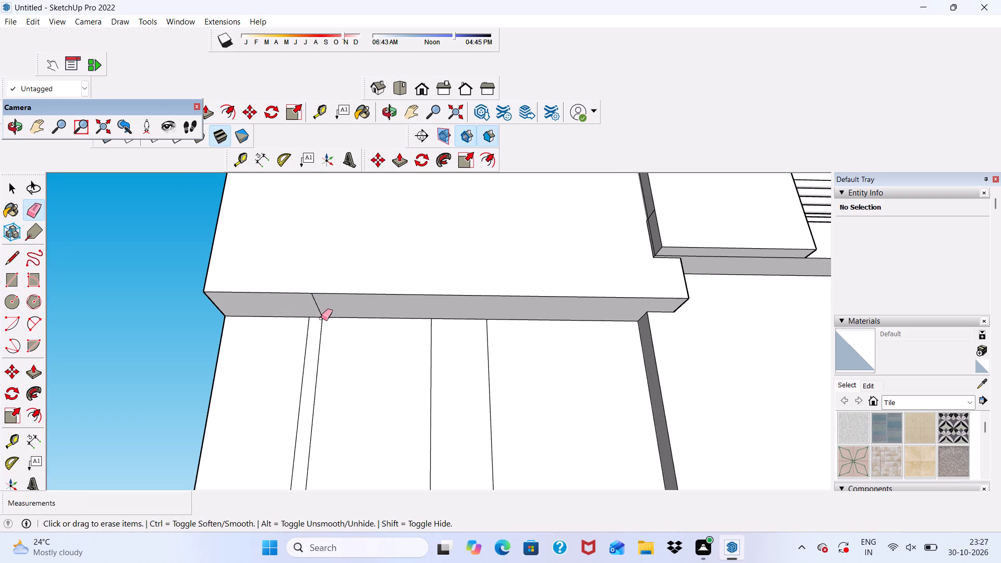
drag(321, 304, 300, 322)
key(ctrl+z)
drag(321, 303, 309, 306)
Erase the four vertical lines dividing the ground-floor front wall beneath the projecting block.
drag(306, 344, 303, 356)
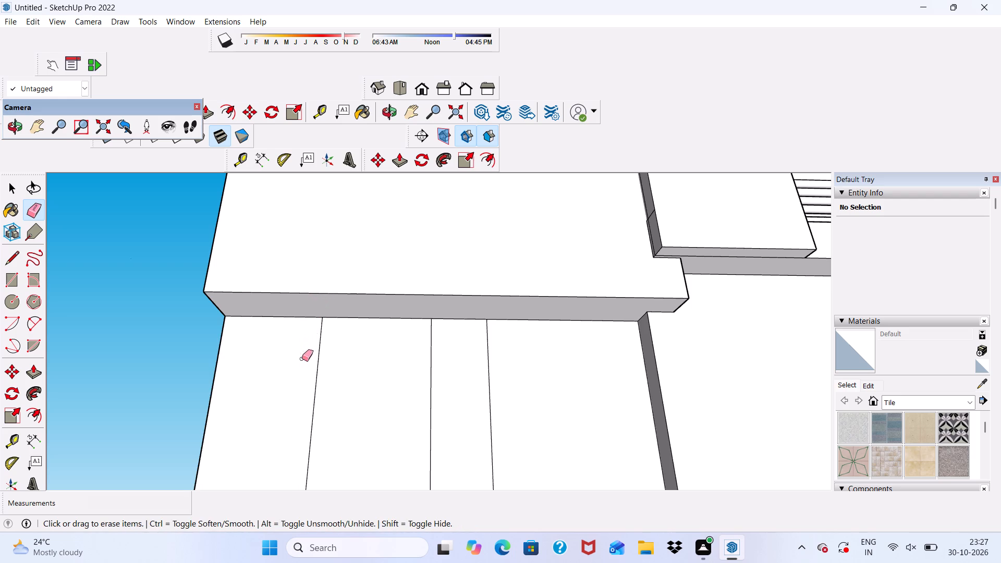
drag(305, 359, 324, 373)
drag(397, 373, 499, 392)
scroll(467, 335, down, 6)
scroll(505, 274, down, 2)
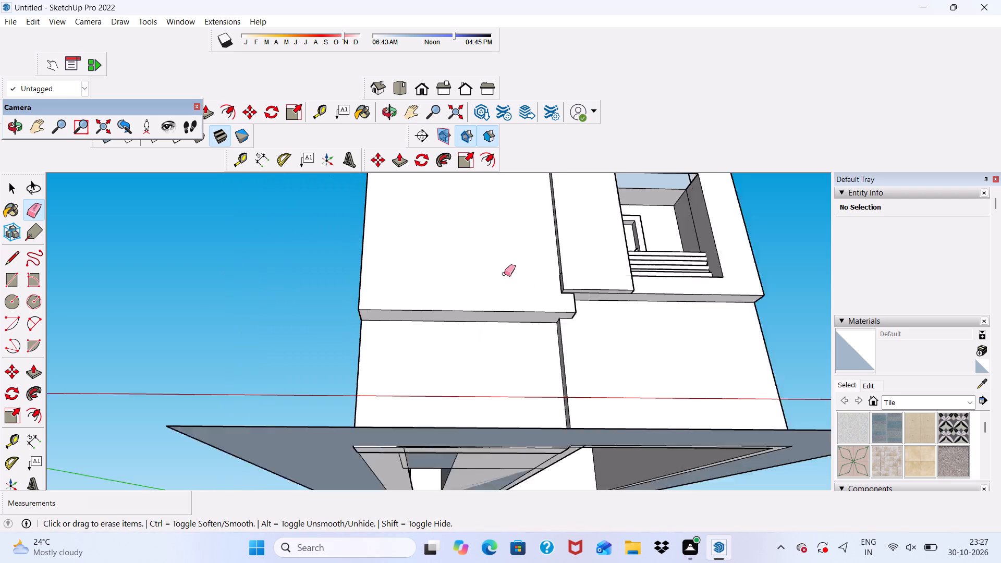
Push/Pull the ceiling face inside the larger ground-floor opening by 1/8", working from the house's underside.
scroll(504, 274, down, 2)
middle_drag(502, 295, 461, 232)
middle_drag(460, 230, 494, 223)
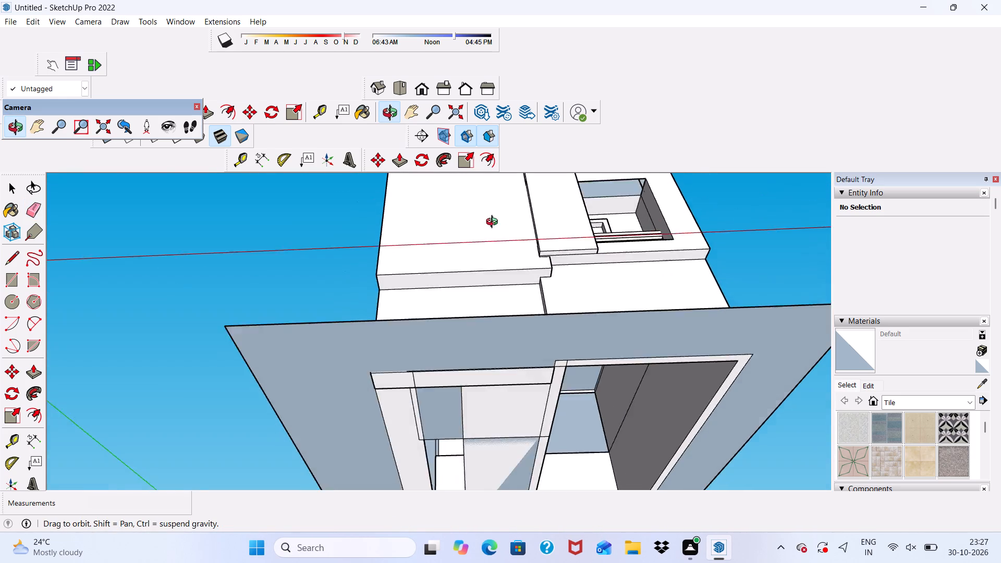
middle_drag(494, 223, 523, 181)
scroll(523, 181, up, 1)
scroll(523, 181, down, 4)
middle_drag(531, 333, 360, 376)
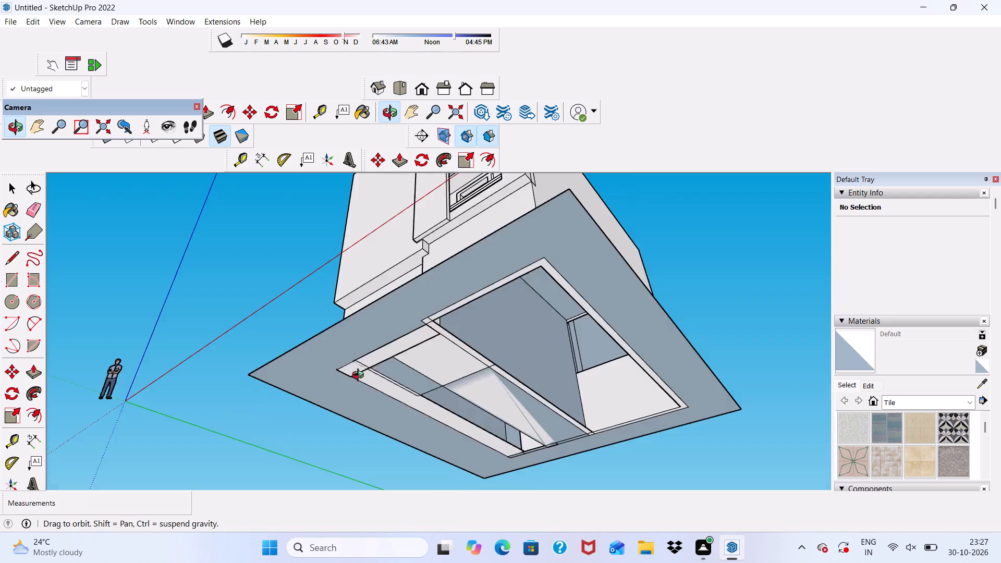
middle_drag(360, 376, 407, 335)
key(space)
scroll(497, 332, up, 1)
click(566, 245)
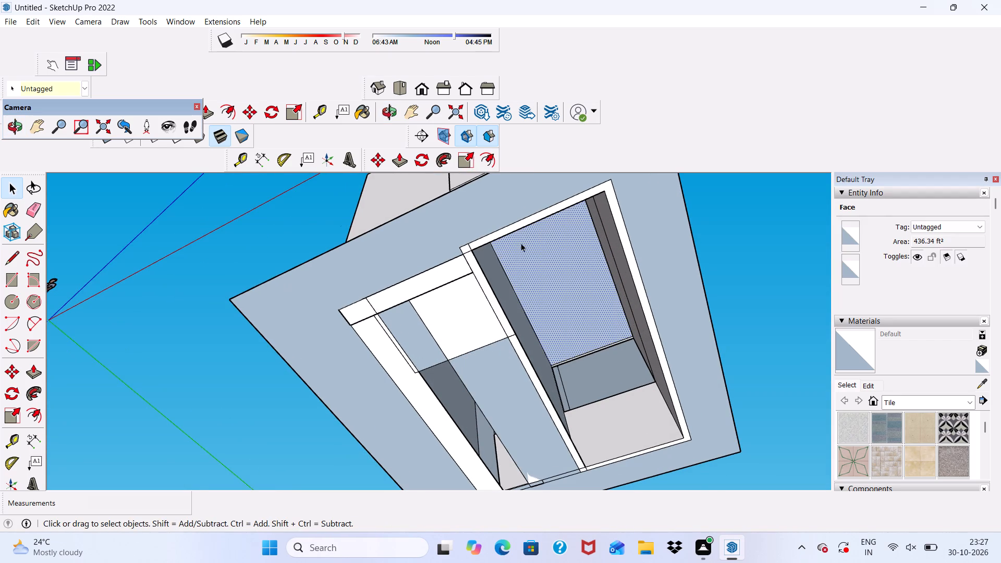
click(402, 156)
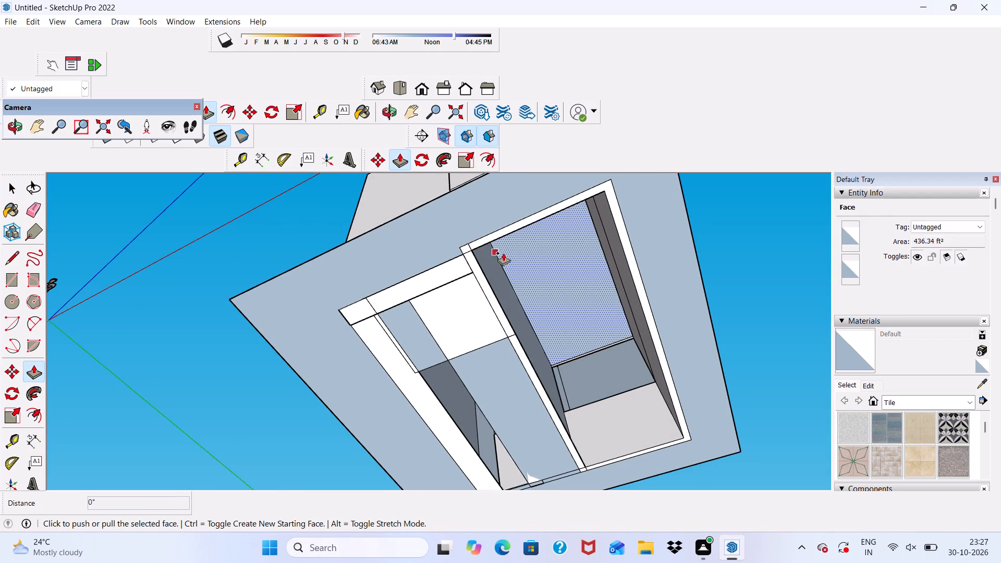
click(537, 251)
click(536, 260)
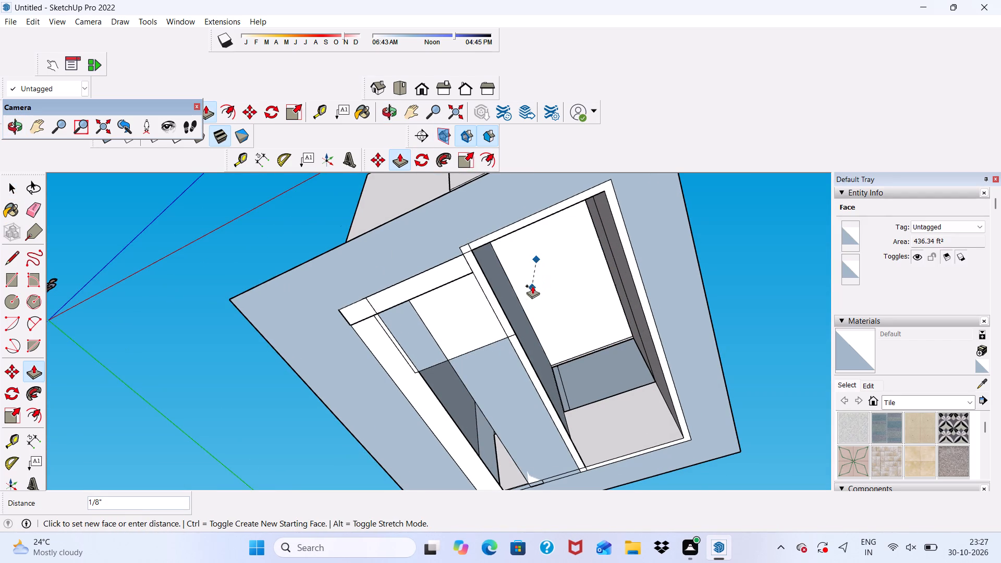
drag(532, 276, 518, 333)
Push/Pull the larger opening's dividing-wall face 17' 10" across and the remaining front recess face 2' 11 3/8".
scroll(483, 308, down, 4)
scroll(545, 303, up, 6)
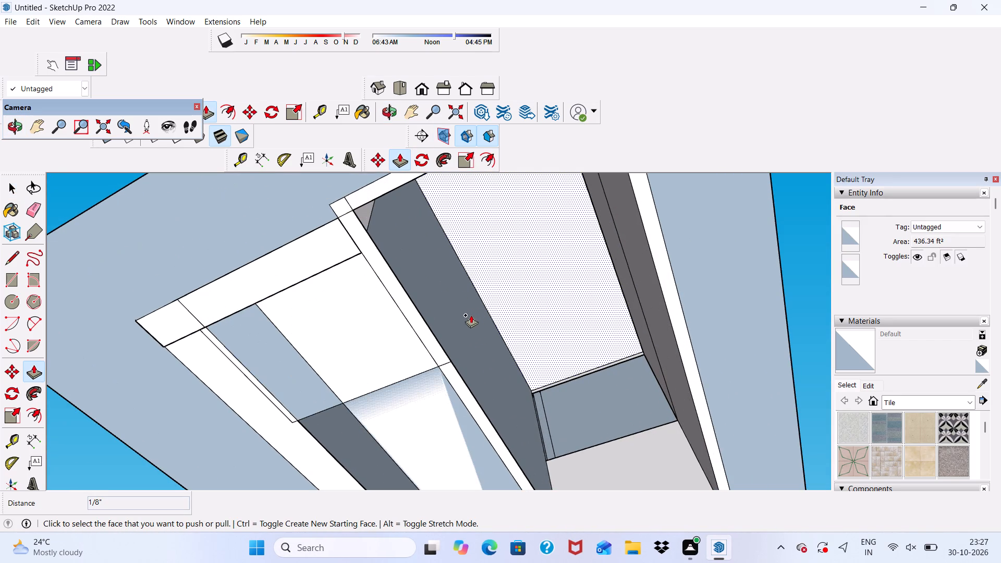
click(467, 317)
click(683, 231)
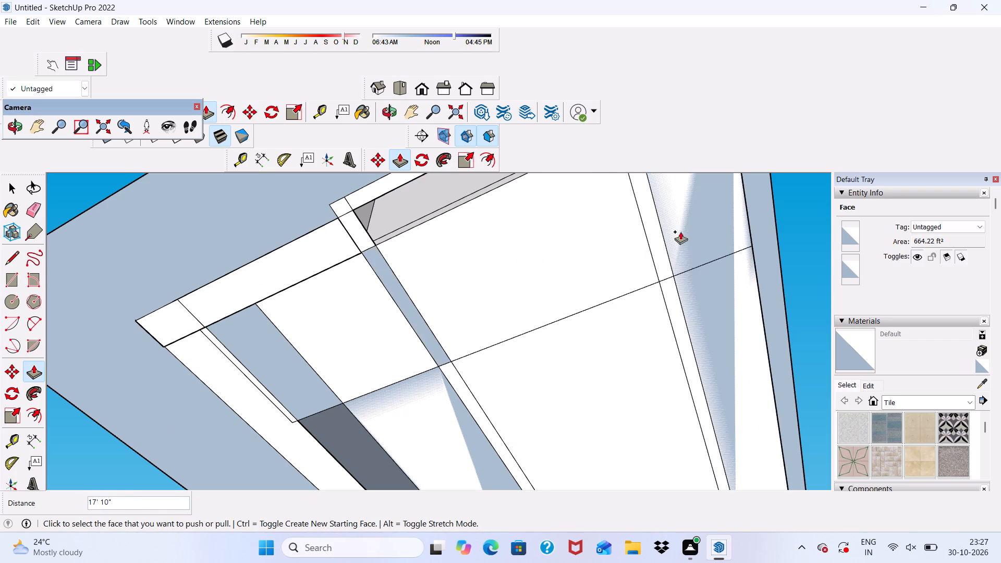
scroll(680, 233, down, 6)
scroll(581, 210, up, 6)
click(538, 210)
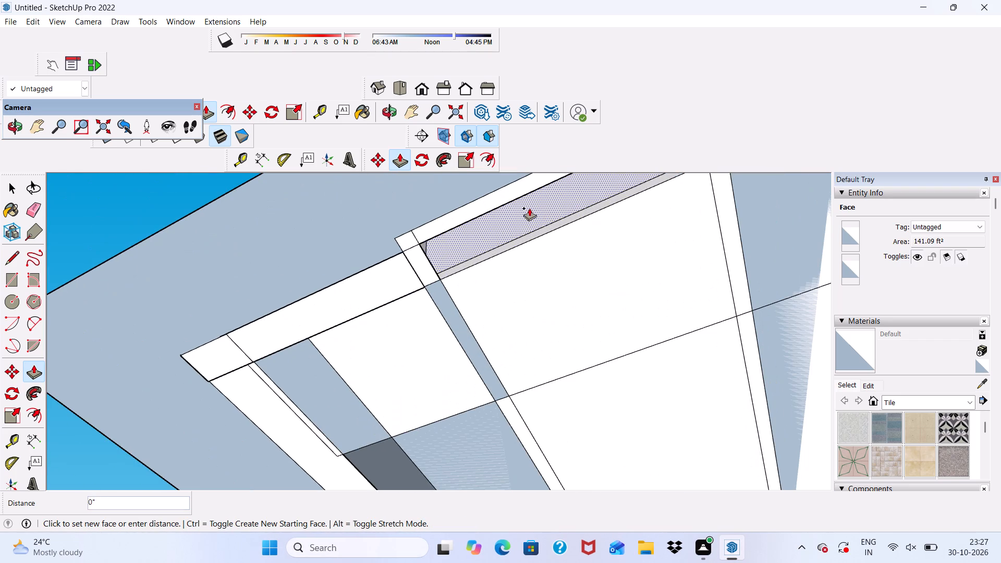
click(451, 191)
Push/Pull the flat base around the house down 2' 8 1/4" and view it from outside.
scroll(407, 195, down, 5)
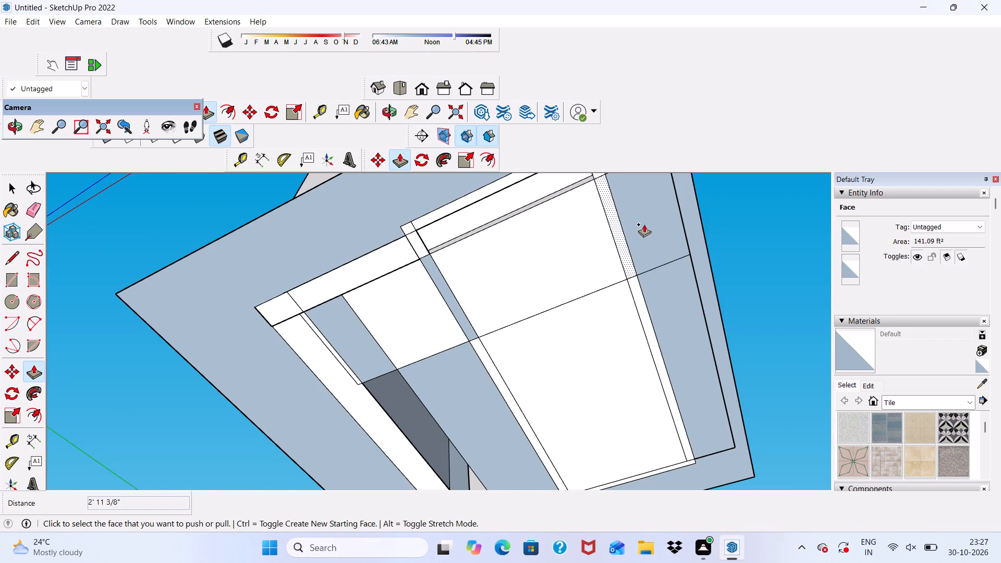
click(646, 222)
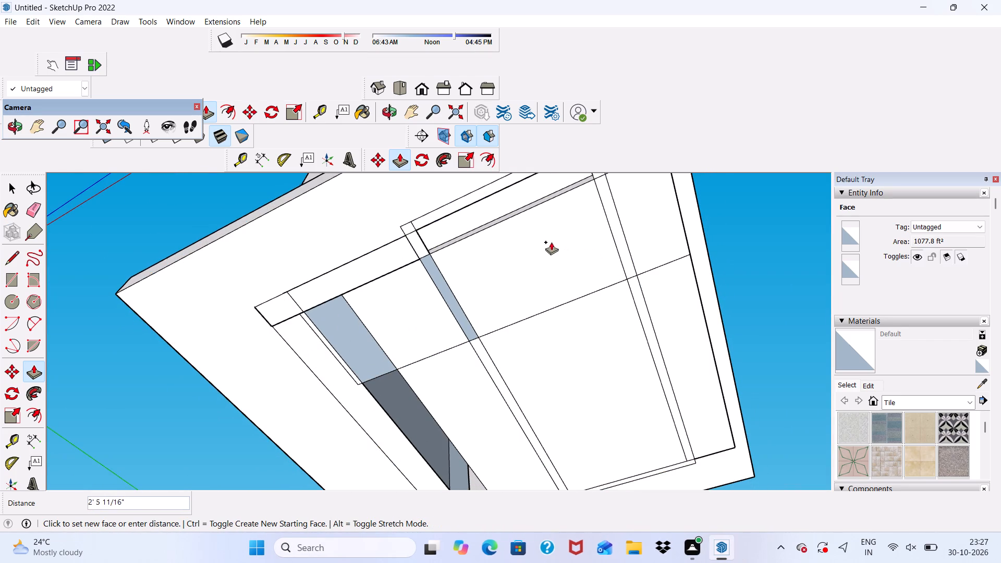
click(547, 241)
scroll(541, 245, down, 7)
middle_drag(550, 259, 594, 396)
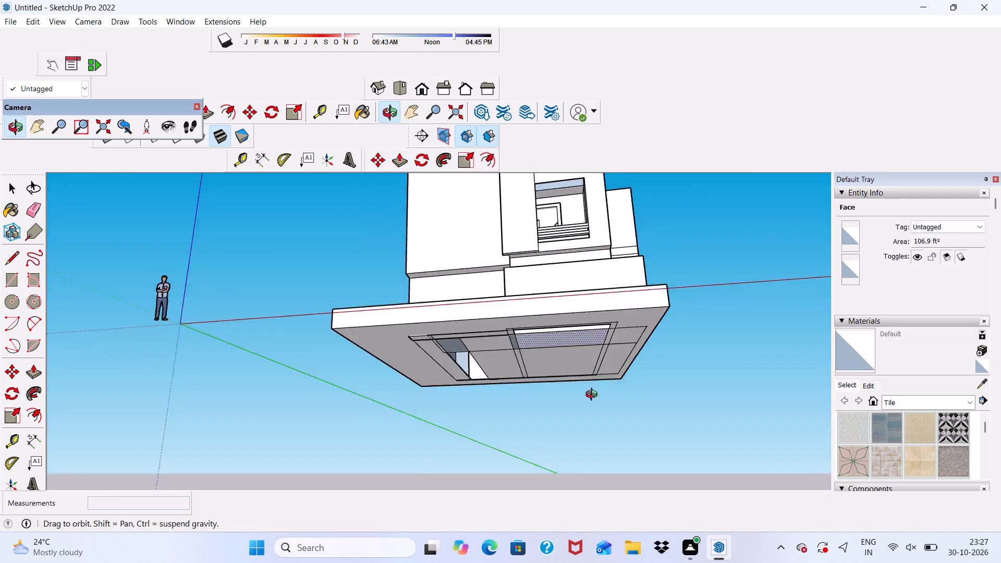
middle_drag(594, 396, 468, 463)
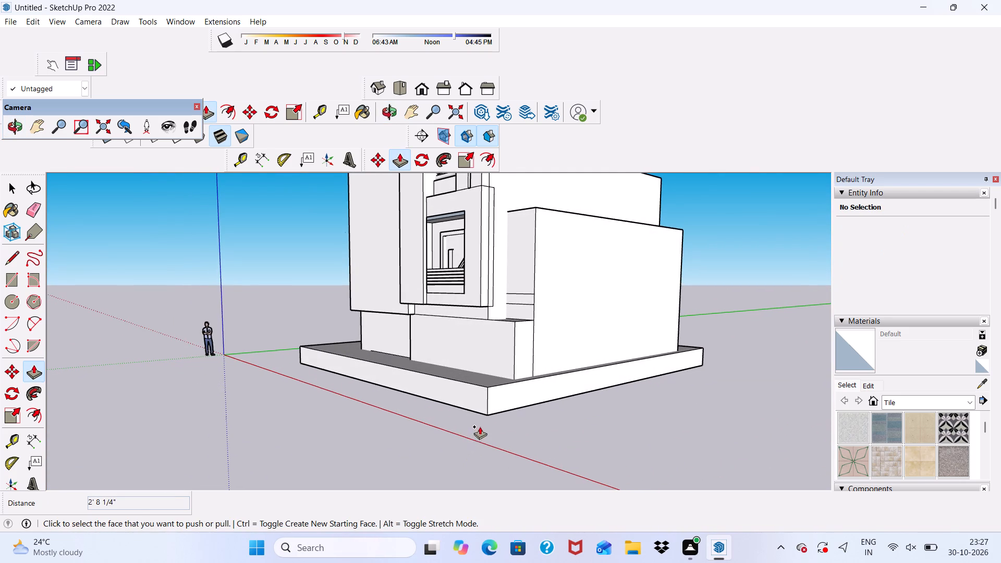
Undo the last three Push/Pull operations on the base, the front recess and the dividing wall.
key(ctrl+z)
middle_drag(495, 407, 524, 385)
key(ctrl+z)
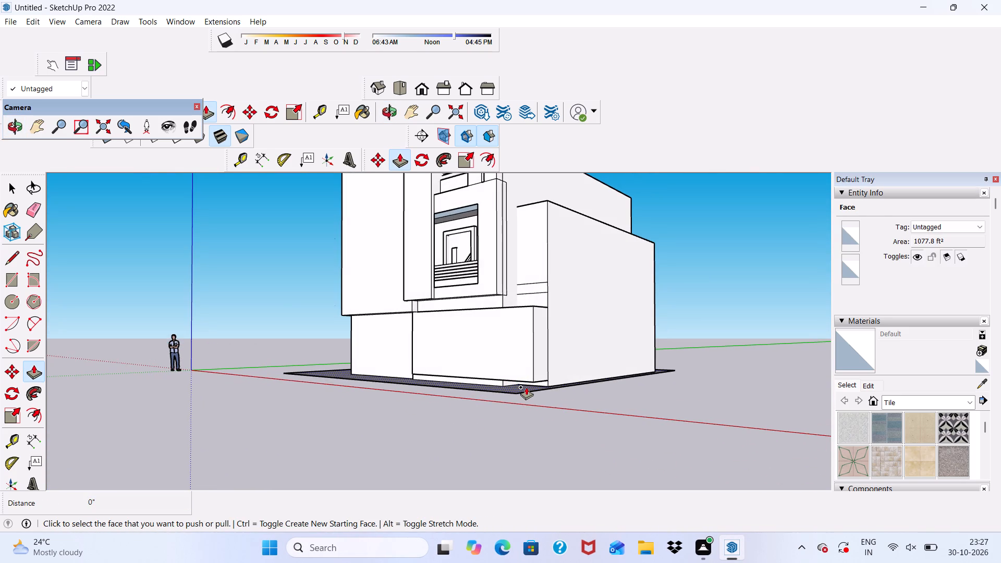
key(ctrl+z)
Push/Pull the high ceiling inside the larger ground-floor opening down 20' 2 7/8" to the base level.
middle_drag(538, 386, 701, 256)
scroll(483, 391, up, 4)
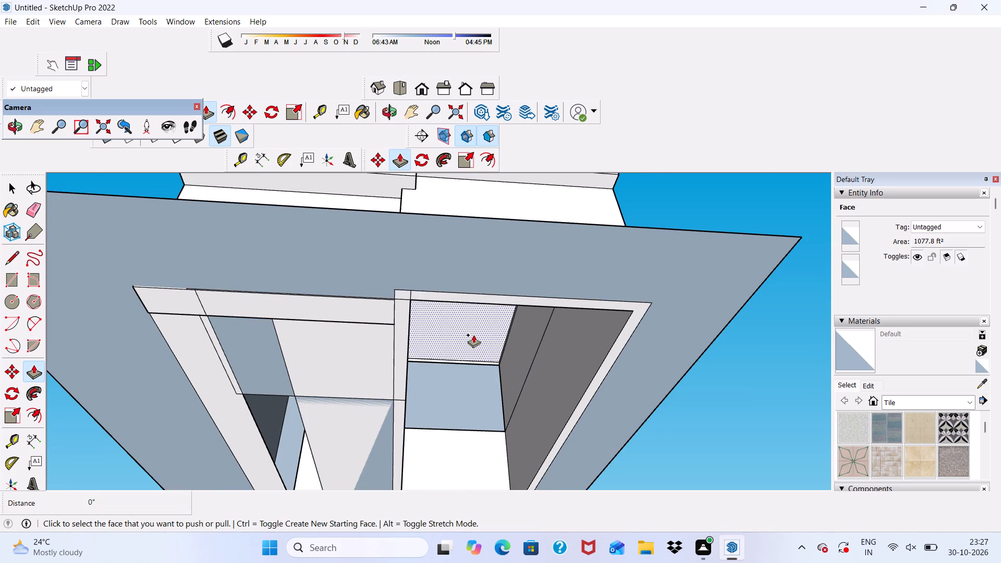
click(473, 335)
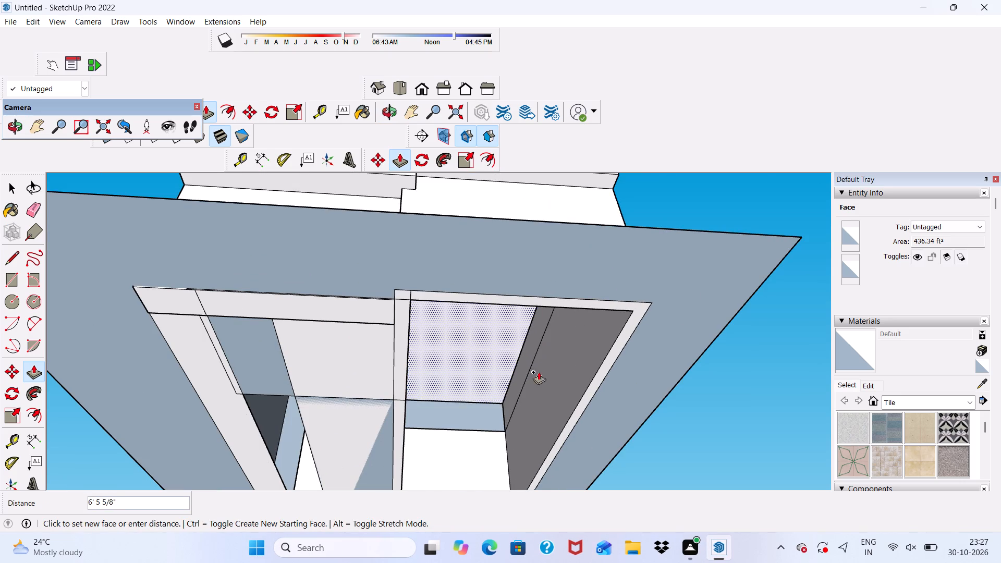
click(607, 382)
Push/Pull the face of the remaining front recess 3' 1 1/2" forward to close it behind the front wall.
scroll(607, 382, down, 2)
middle_drag(609, 383, 516, 491)
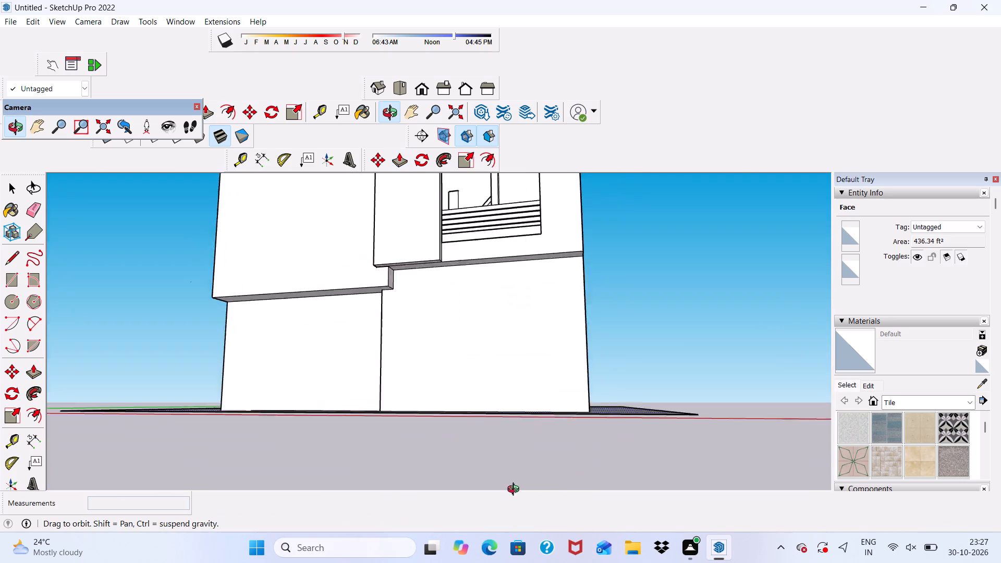
middle_drag(516, 491, 527, 364)
scroll(448, 318, up, 5)
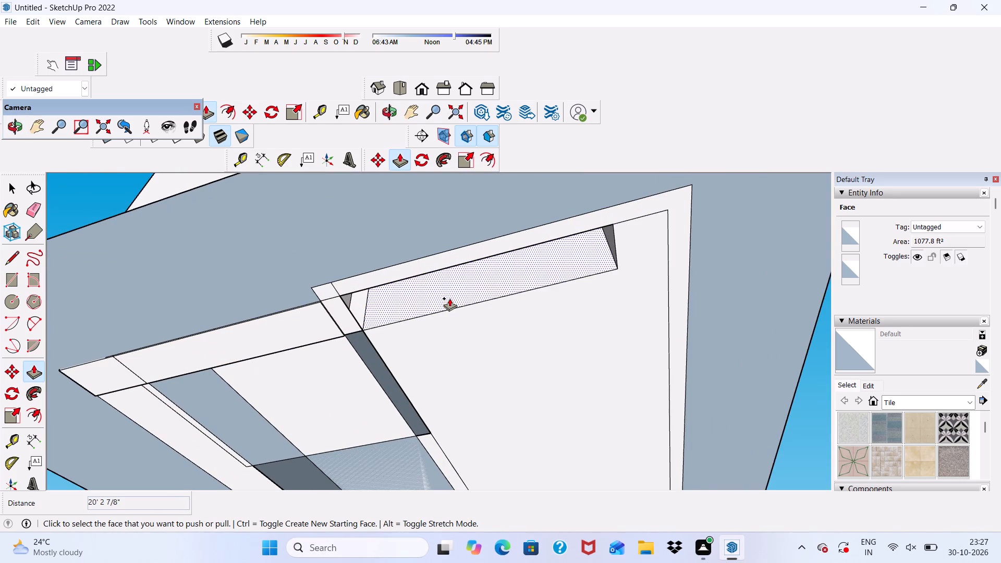
click(449, 298)
click(408, 248)
Push/Pull the recessed faces at the front of the smaller opening to fill the gap behind the front wall strip.
scroll(411, 251, down, 6)
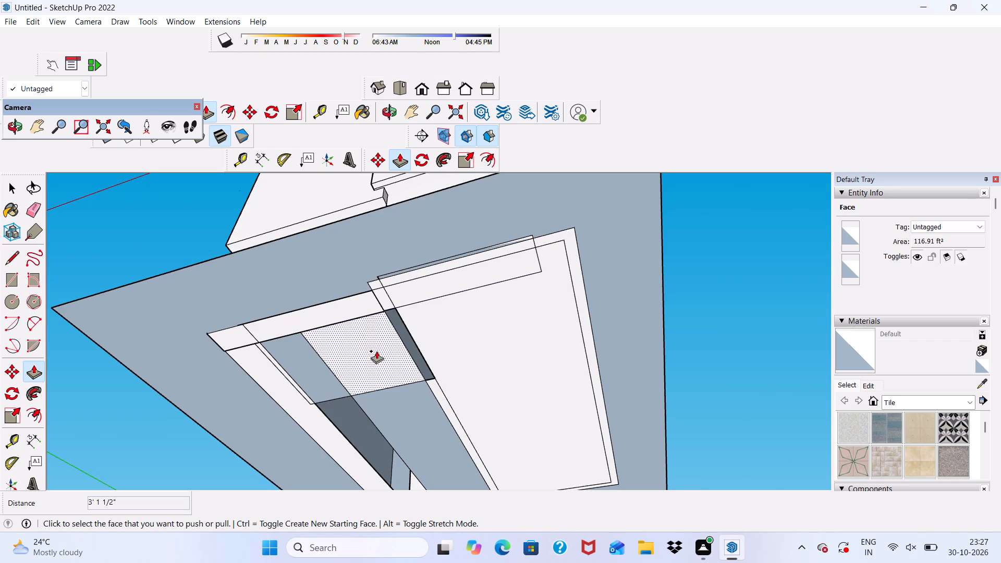
click(364, 343)
click(225, 332)
scroll(297, 375, up, 2)
click(307, 361)
click(367, 336)
Push/Pull the side faces of the narrow gap between the two filled areas, about 2' 11" and 1' 15/16", to close it.
scroll(409, 333, up, 4)
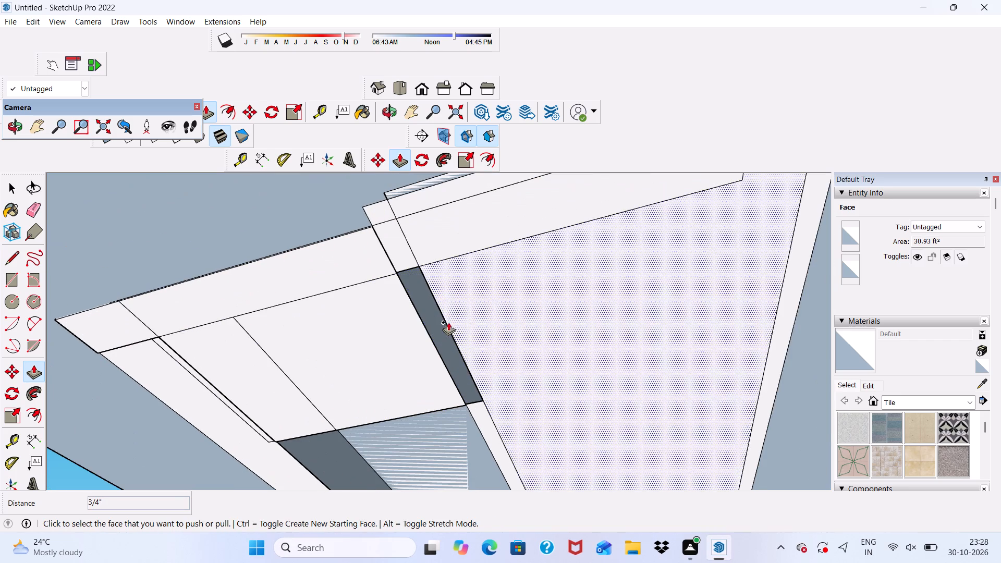
click(435, 319)
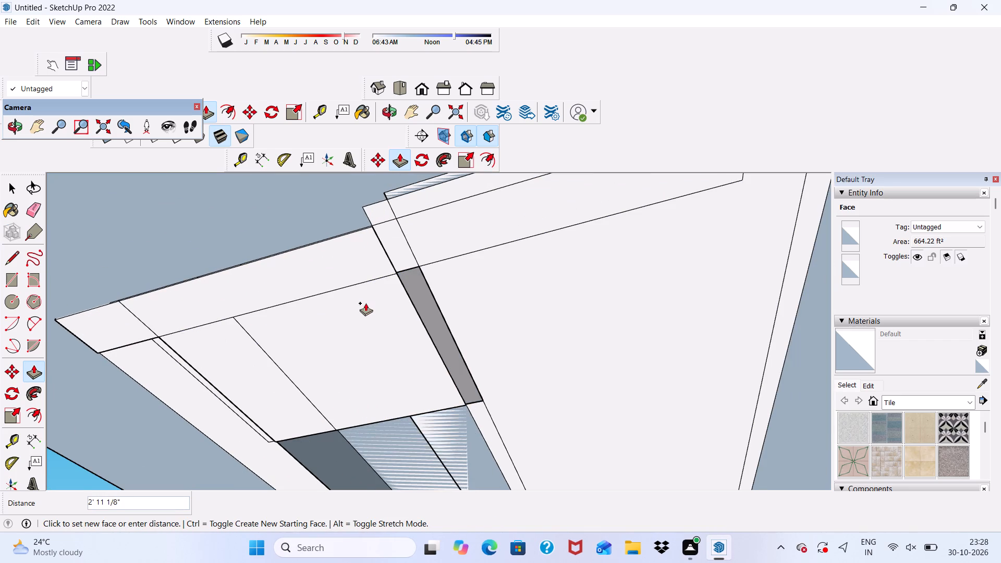
click(365, 303)
scroll(363, 304, down, 4)
scroll(408, 293, up, 8)
click(402, 282)
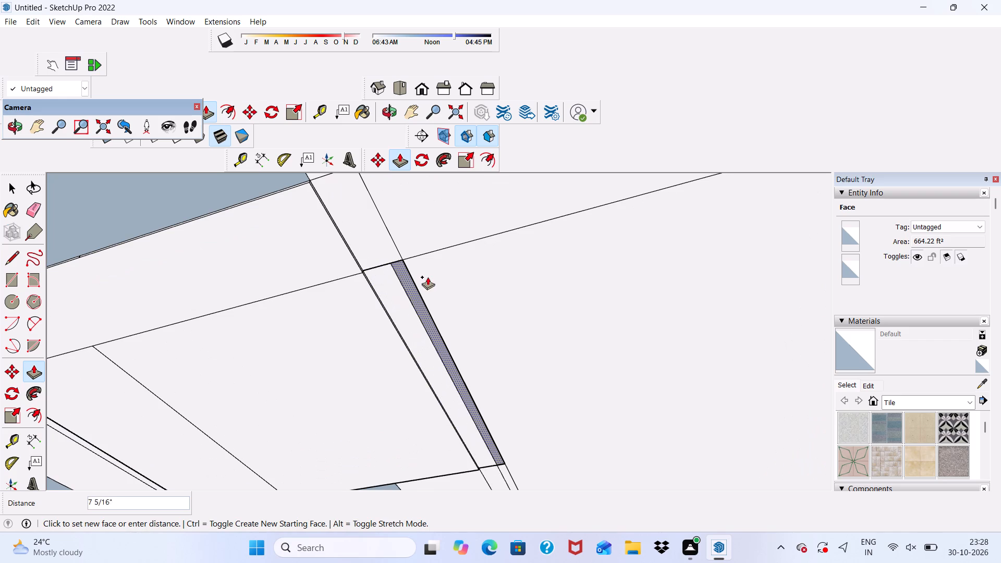
click(444, 273)
Push/Pull the recessed face and the 8' 5/8" side gap at the rear of the smaller opening to fill it.
scroll(476, 264, down, 11)
middle_drag(546, 297, 587, 340)
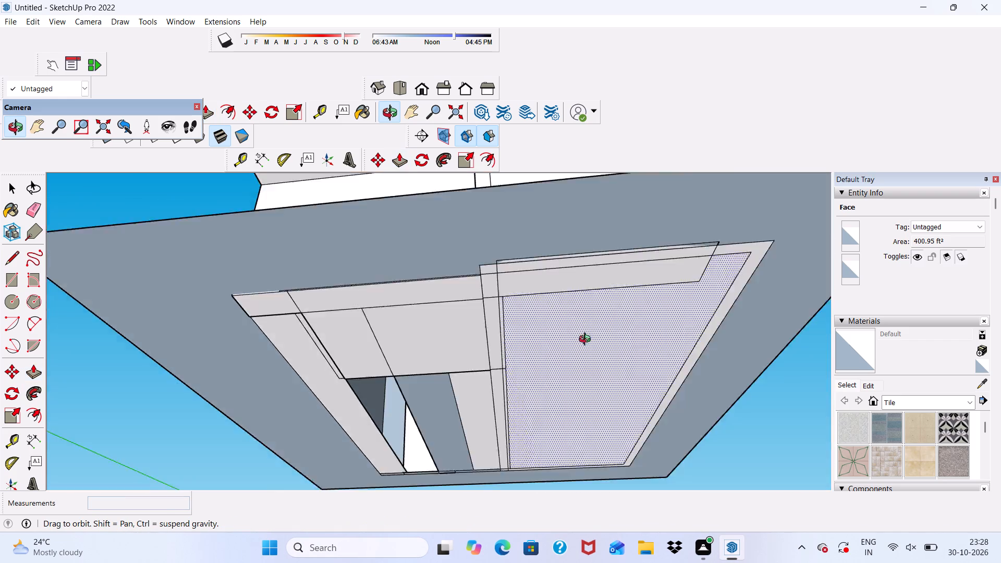
middle_drag(587, 340, 611, 344)
scroll(398, 420, up, 4)
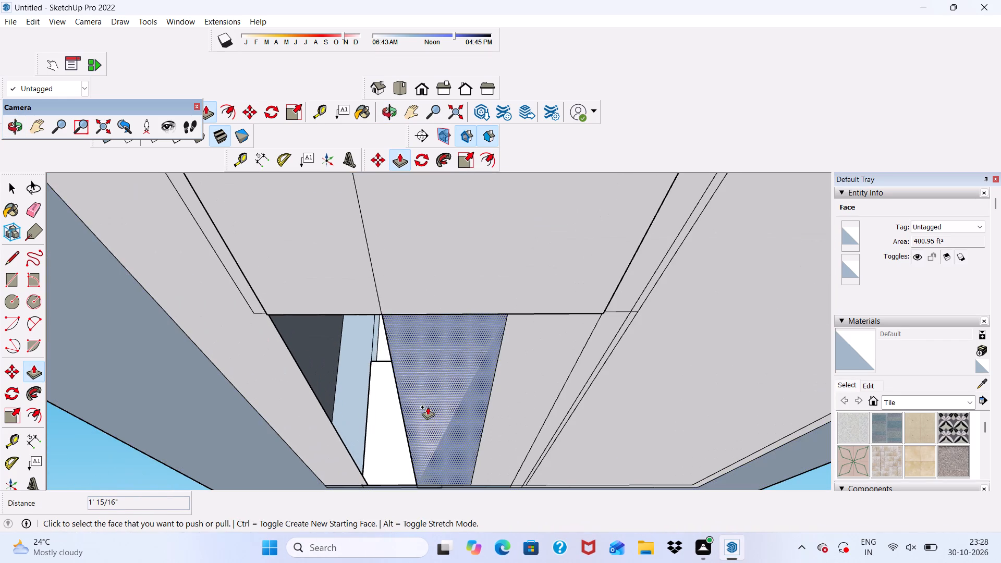
click(430, 406)
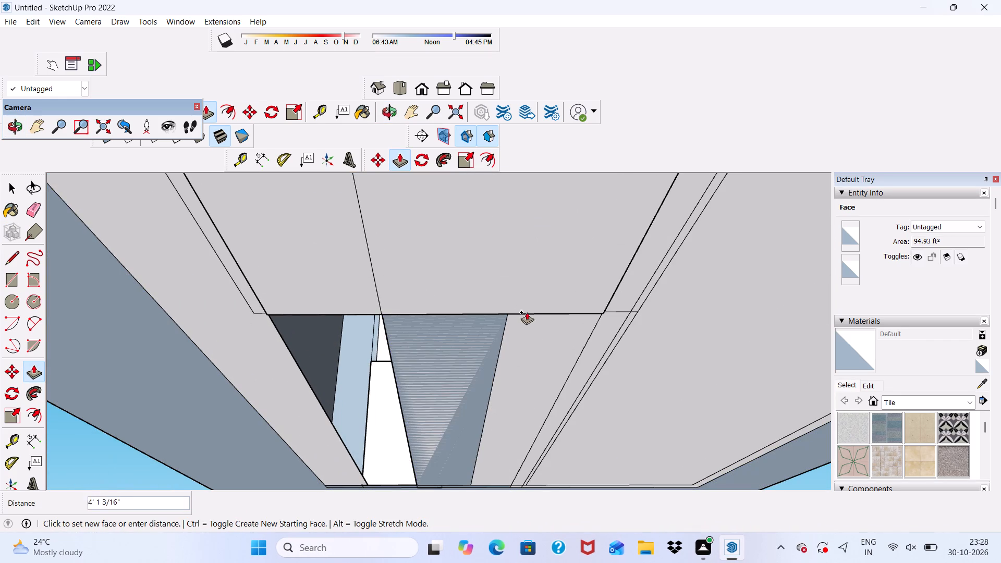
click(529, 296)
click(317, 358)
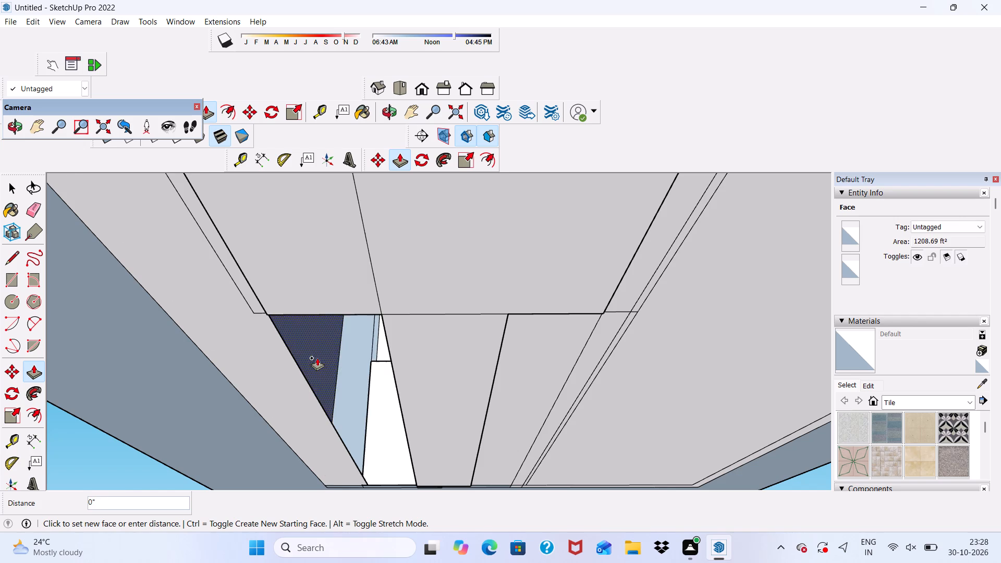
click(434, 364)
Examine the filled underside and its rear edge for remaining gaps.
scroll(443, 357, down, 6)
scroll(489, 337, down, 3)
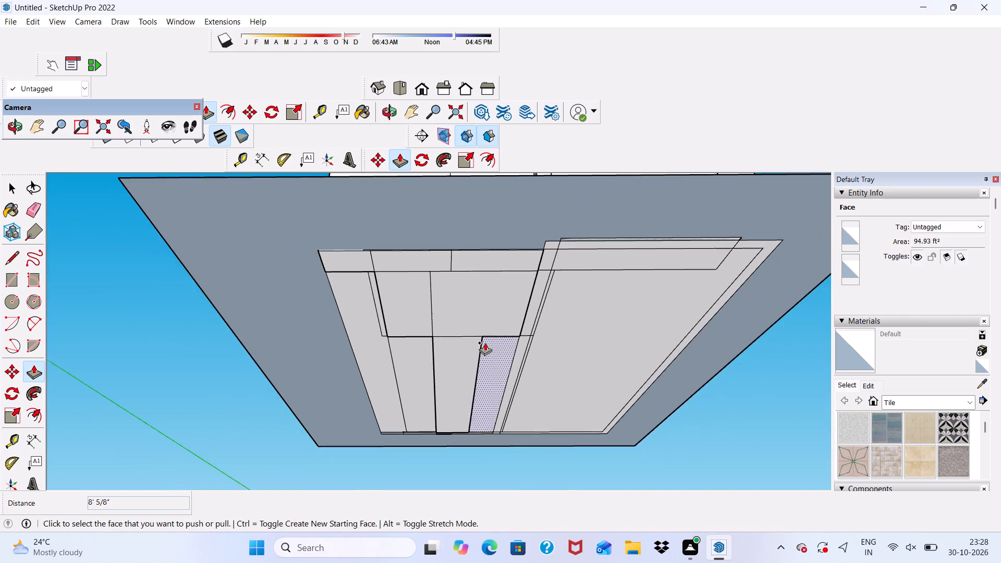
middle_drag(481, 346, 459, 357)
scroll(420, 466, up, 11)
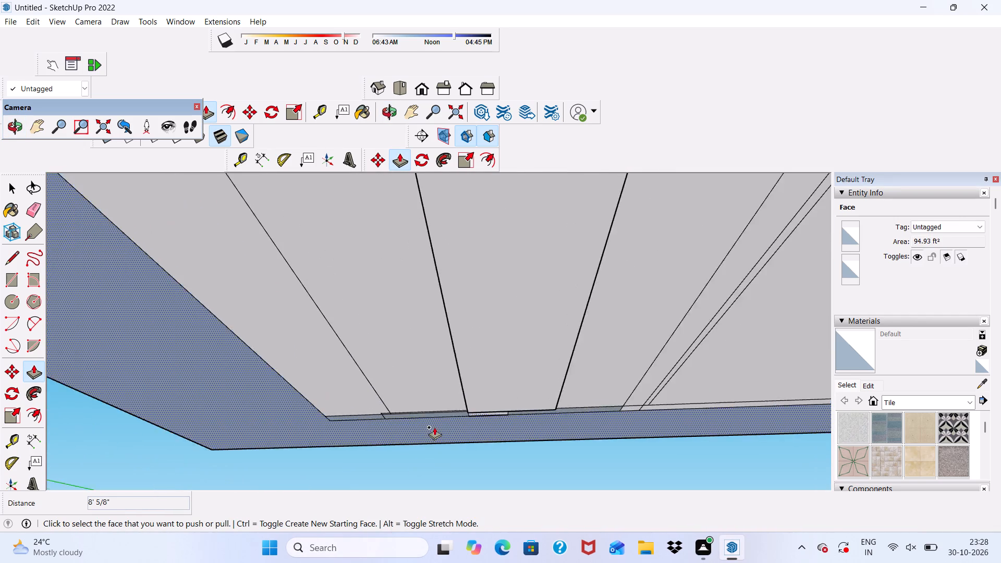
scroll(434, 427, up, 17)
scroll(286, 342, down, 1)
scroll(283, 344, up, 2)
middle_drag(283, 344, 296, 412)
scroll(370, 378, down, 13)
scroll(435, 360, up, 1)
scroll(435, 360, down, 15)
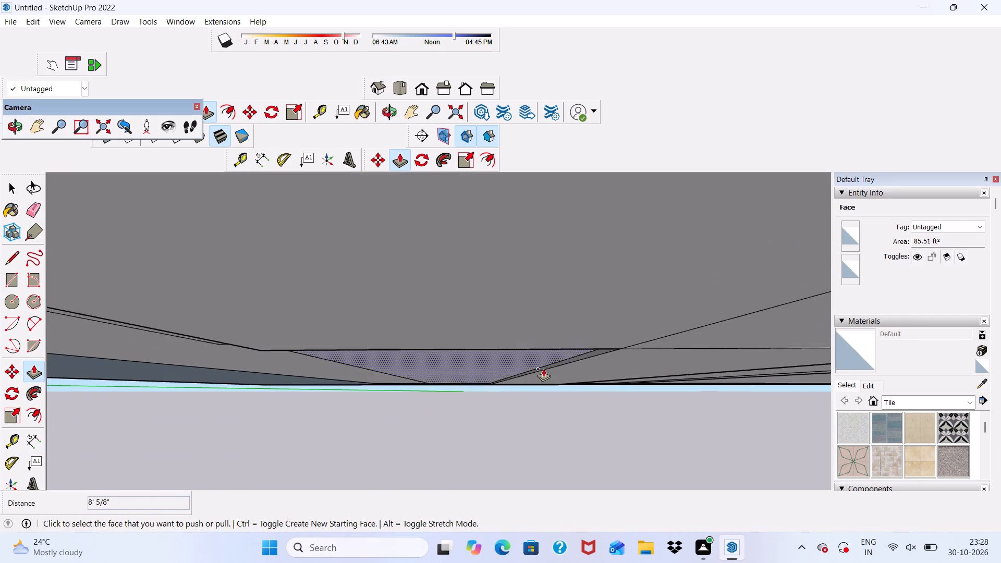
scroll(543, 369, down, 2)
middle_drag(546, 363, 550, 391)
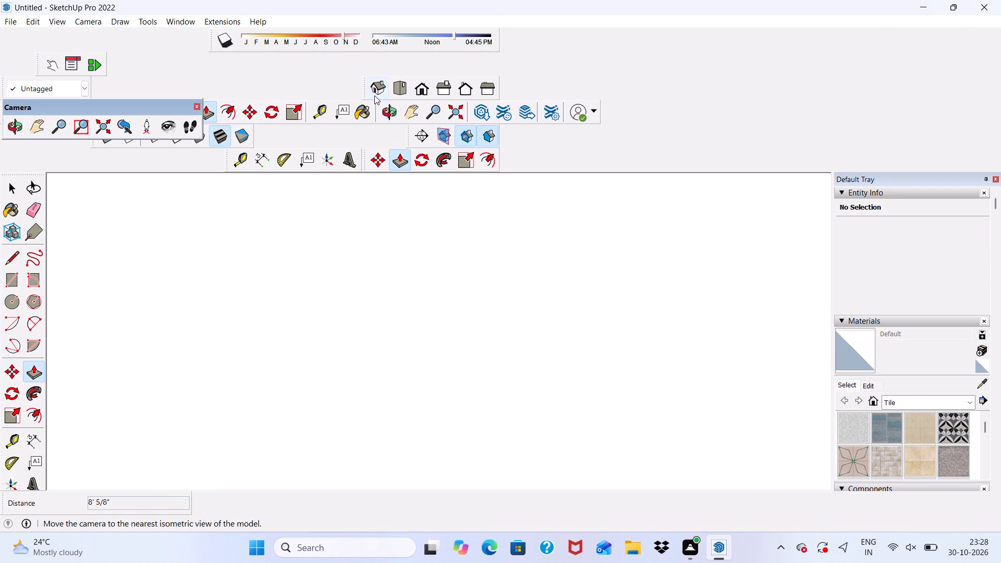
Push/Pull the protruding ground-floor front wall face beneath the balcony back 2 1/8" to sit flush.
click(420, 92)
scroll(435, 247, down, 10)
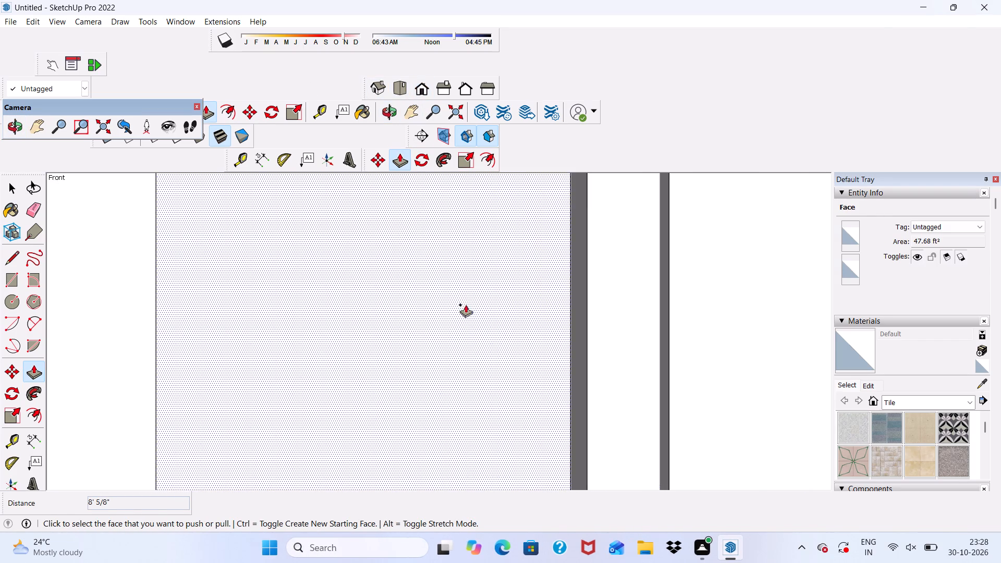
scroll(466, 304, down, 16)
middle_drag(500, 377, 279, 410)
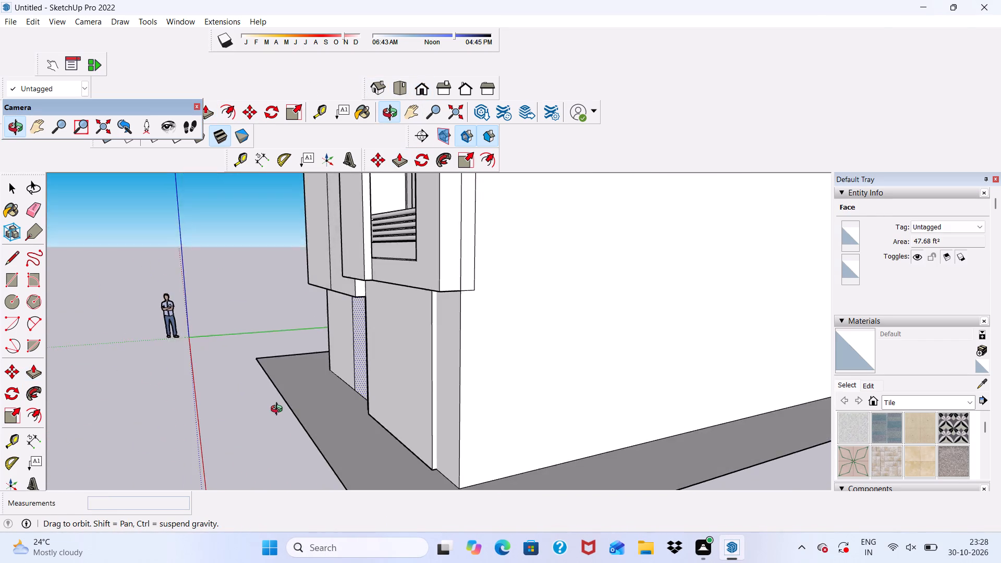
middle_drag(279, 410, 322, 426)
key(space)
scroll(443, 416, up, 4)
click(475, 398)
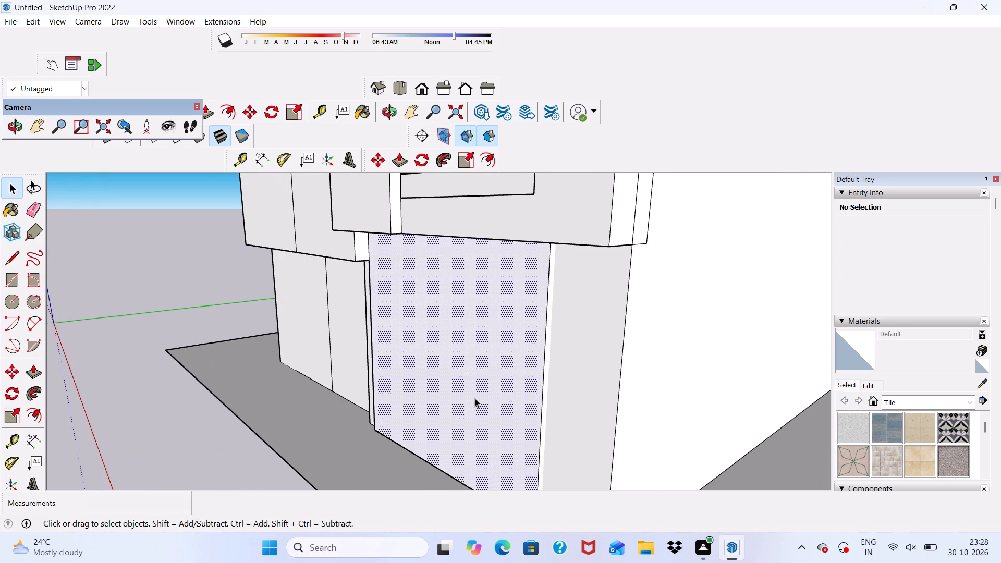
click(396, 162)
click(503, 294)
drag(514, 299, 529, 295)
Erase the vertical dividing line near the outer corner of the ground-floor front wall beneath the balcony.
scroll(533, 289, down, 6)
scroll(535, 316, up, 1)
middle_drag(538, 317, 622, 304)
middle_drag(577, 335, 632, 316)
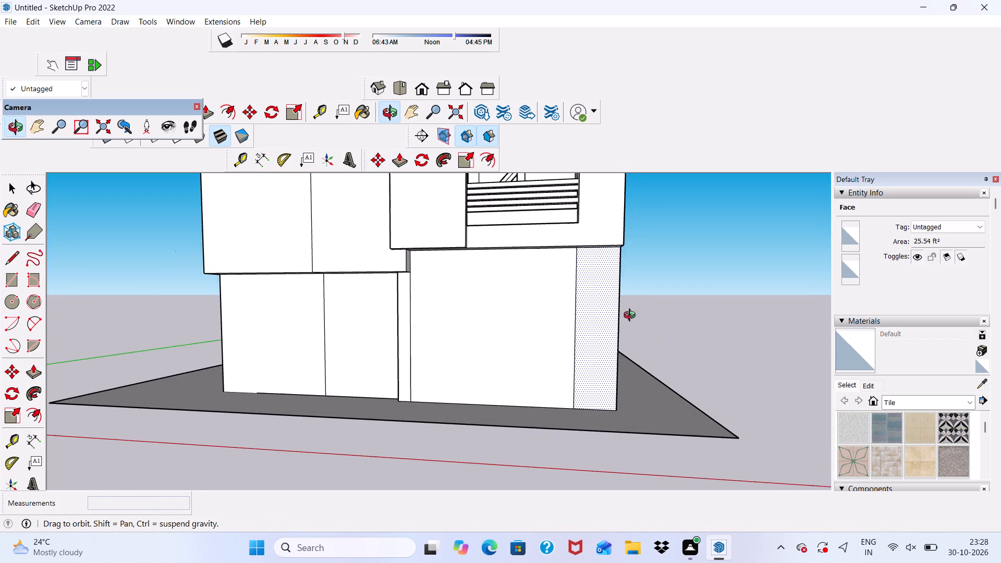
middle_drag(632, 316, 633, 322)
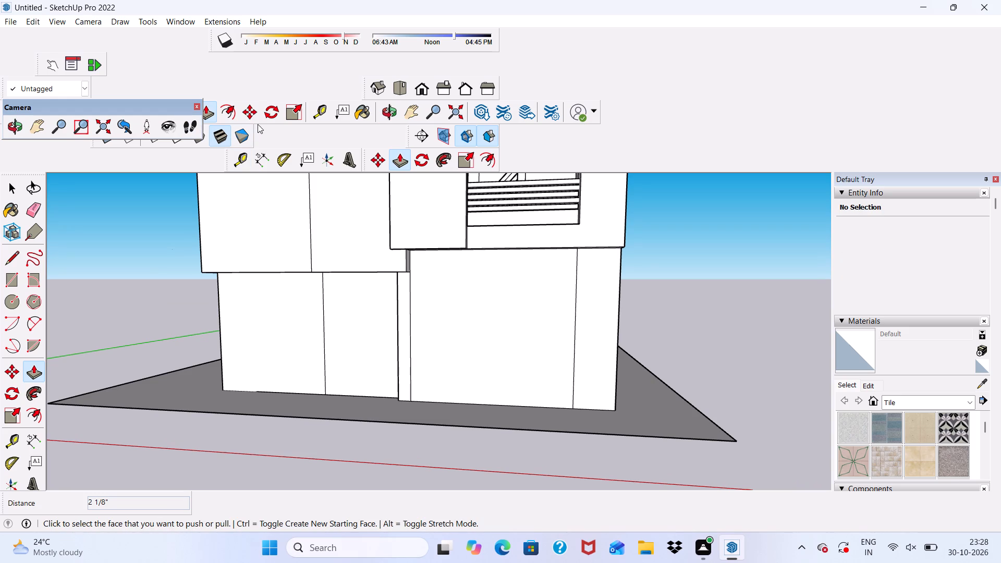
click(31, 209)
drag(573, 325, 583, 331)
scroll(578, 328, down, 4)
middle_drag(581, 309, 585, 242)
scroll(585, 239, up, 5)
scroll(499, 247, down, 1)
middle_drag(372, 273, 434, 252)
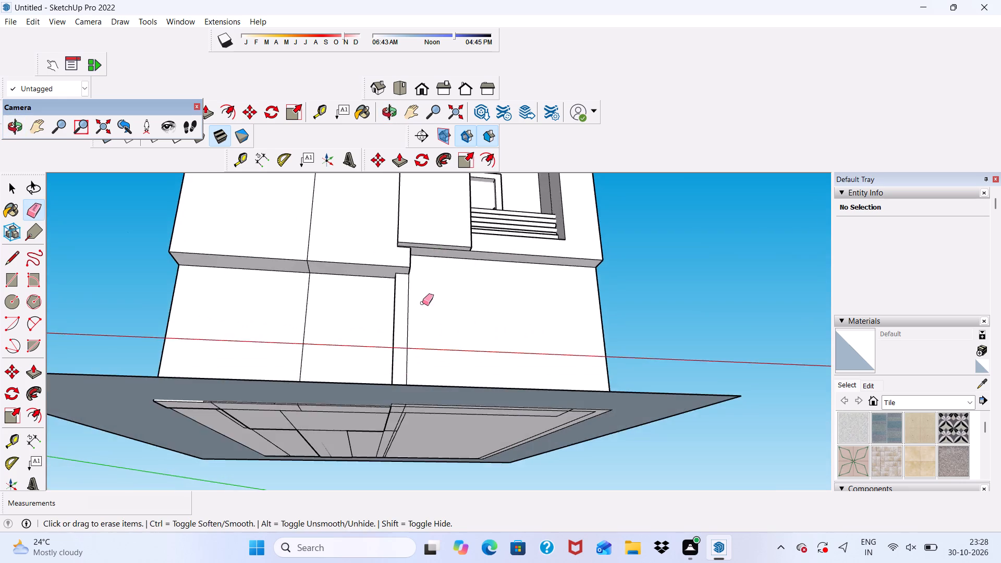
Examine the ground-floor front wall, the balcony overhang and the narrow strip at their junction for remaining offsets and lines.
scroll(420, 310, up, 5)
scroll(404, 317, down, 1)
middle_drag(404, 317, 283, 411)
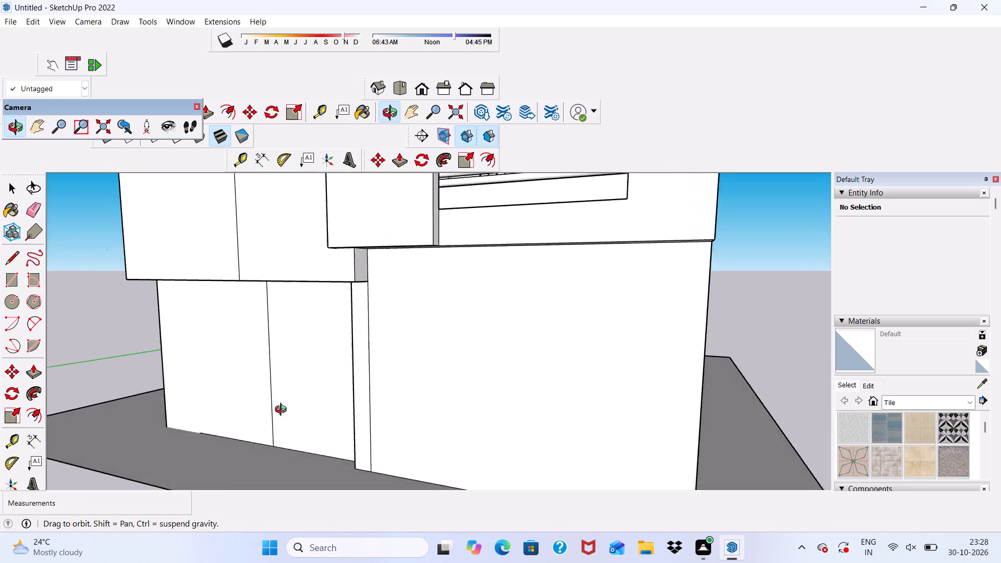
middle_drag(283, 411, 323, 371)
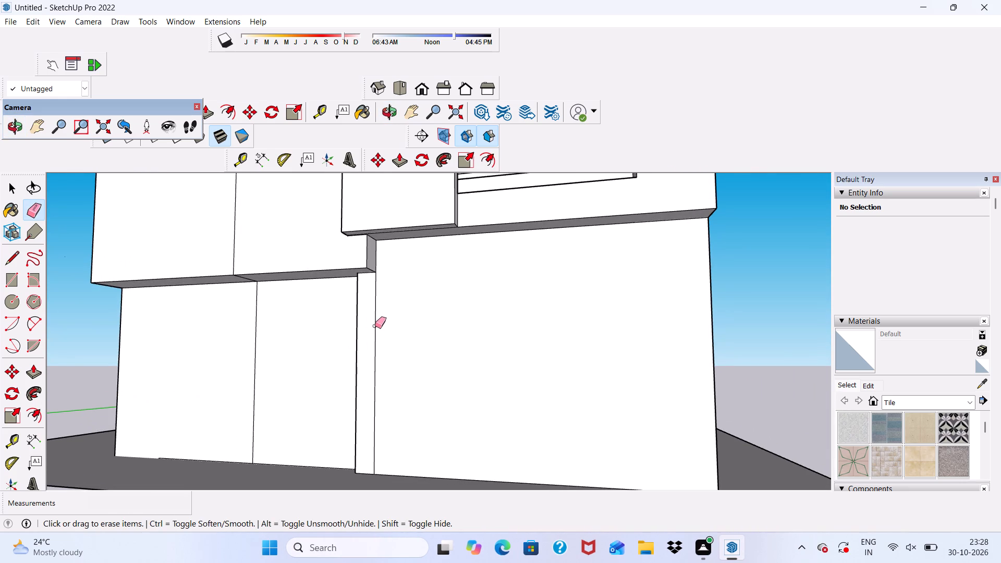
scroll(376, 326, down, 4)
middle_drag(385, 331, 389, 365)
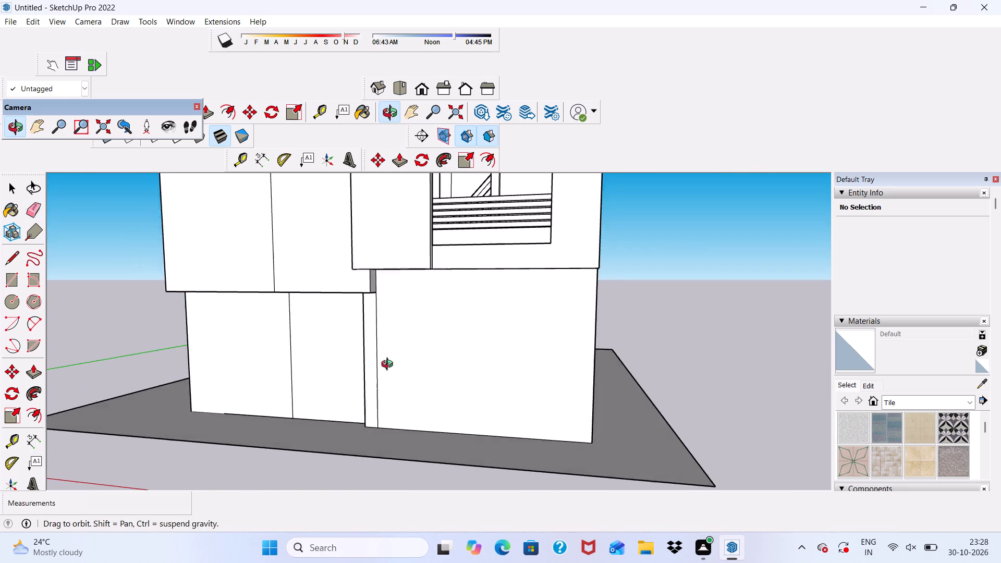
middle_drag(389, 365, 385, 277)
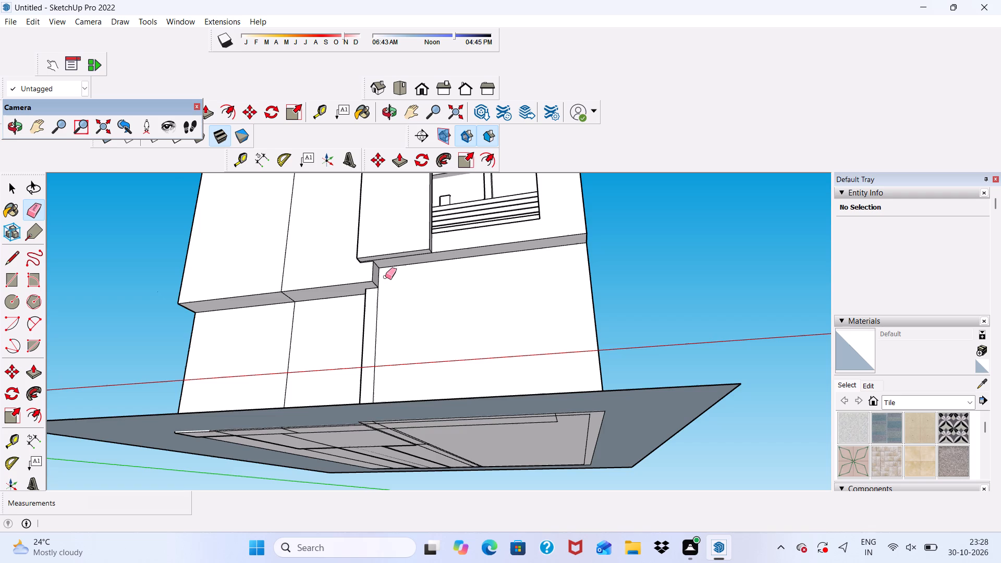
scroll(385, 277, up, 5)
scroll(389, 279, down, 1)
middle_drag(392, 281, 412, 324)
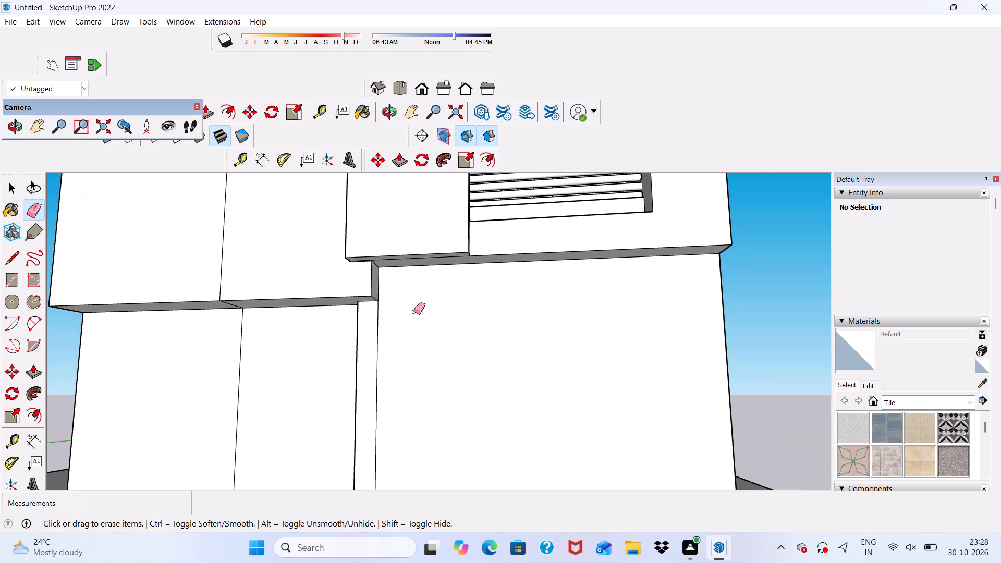
key(space)
scroll(414, 314, up, 2)
scroll(411, 279, down, 5)
scroll(424, 325, down, 9)
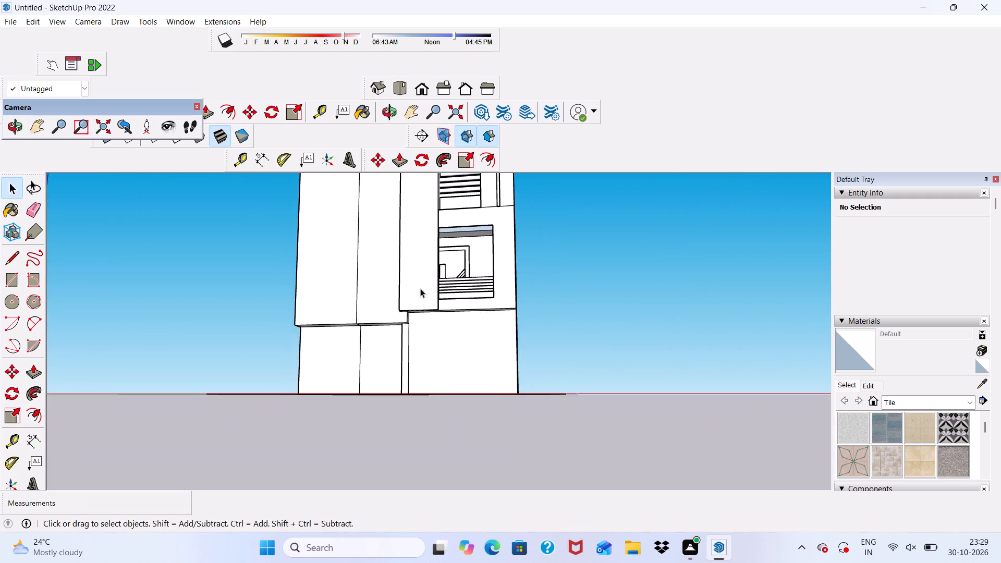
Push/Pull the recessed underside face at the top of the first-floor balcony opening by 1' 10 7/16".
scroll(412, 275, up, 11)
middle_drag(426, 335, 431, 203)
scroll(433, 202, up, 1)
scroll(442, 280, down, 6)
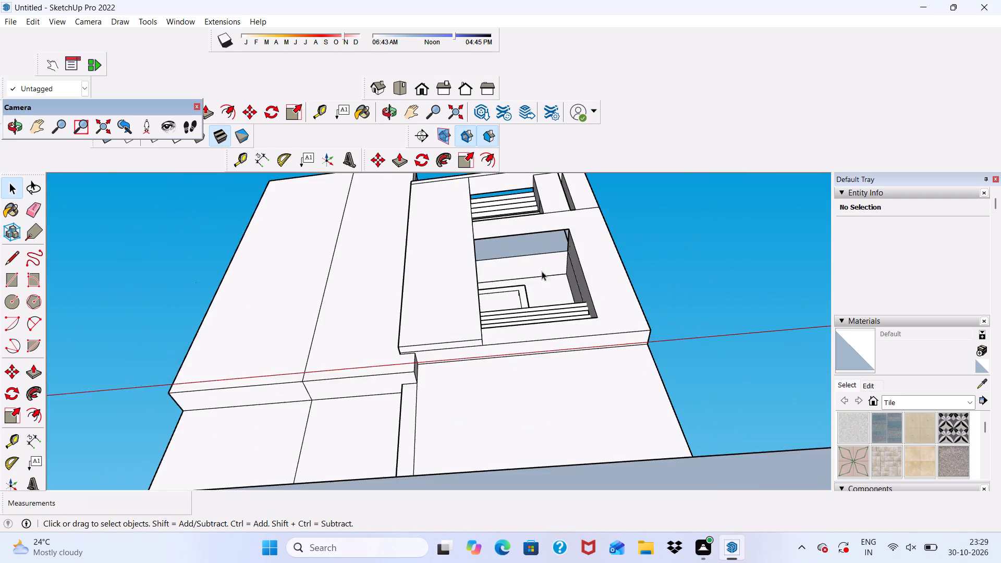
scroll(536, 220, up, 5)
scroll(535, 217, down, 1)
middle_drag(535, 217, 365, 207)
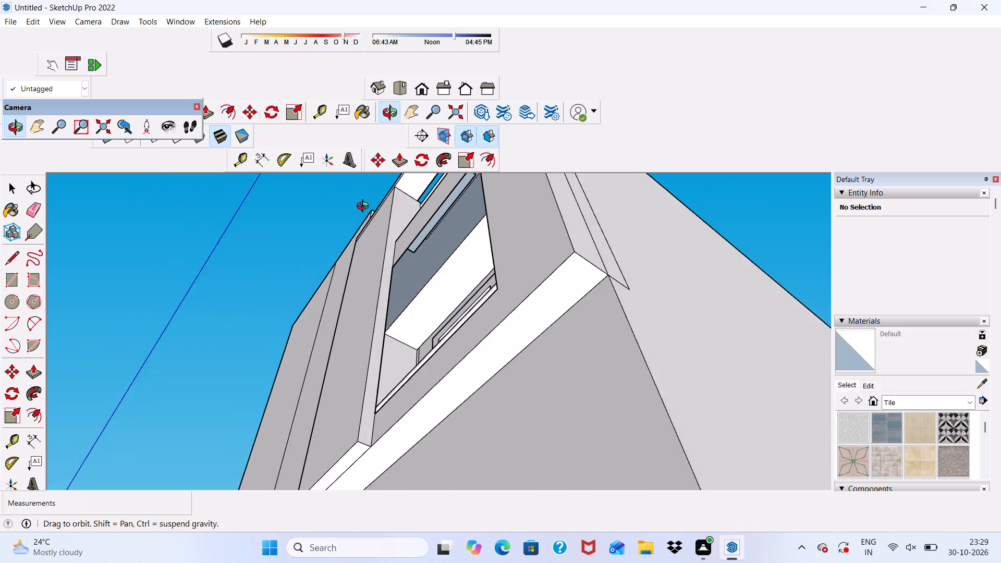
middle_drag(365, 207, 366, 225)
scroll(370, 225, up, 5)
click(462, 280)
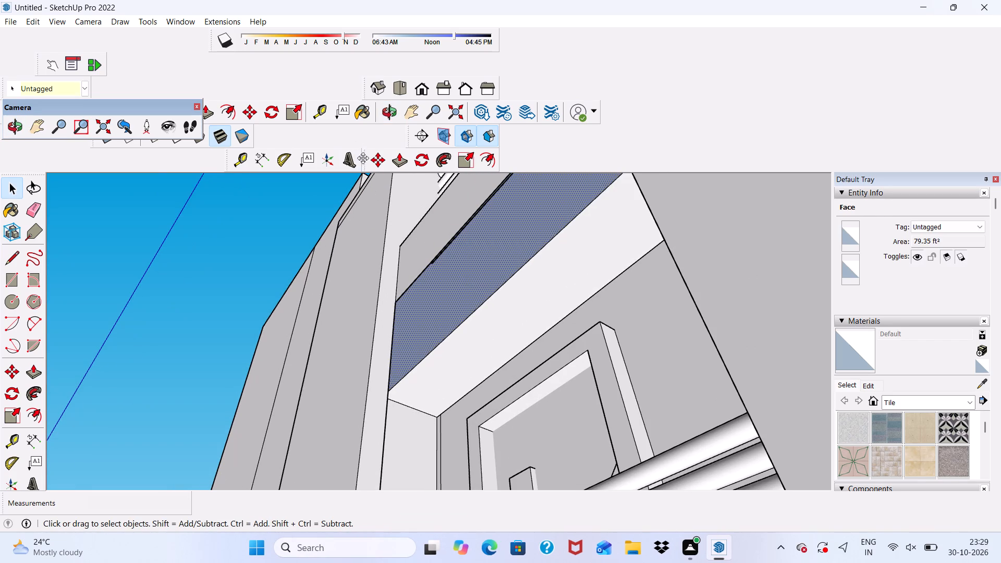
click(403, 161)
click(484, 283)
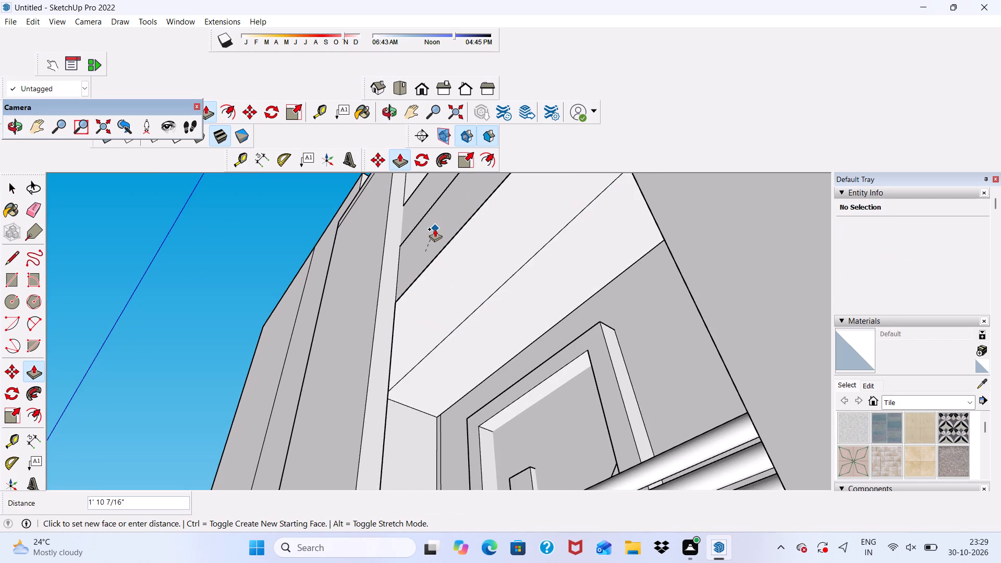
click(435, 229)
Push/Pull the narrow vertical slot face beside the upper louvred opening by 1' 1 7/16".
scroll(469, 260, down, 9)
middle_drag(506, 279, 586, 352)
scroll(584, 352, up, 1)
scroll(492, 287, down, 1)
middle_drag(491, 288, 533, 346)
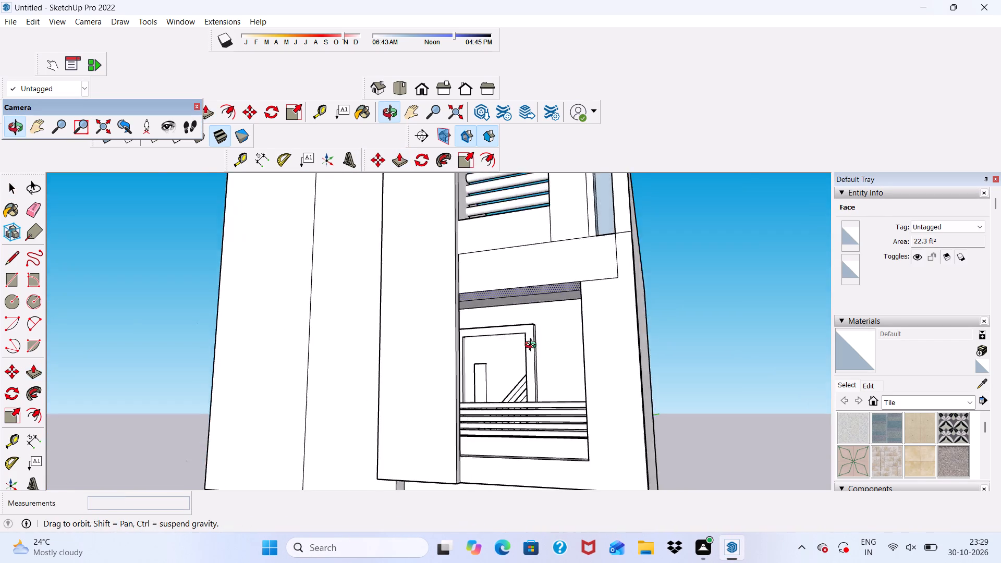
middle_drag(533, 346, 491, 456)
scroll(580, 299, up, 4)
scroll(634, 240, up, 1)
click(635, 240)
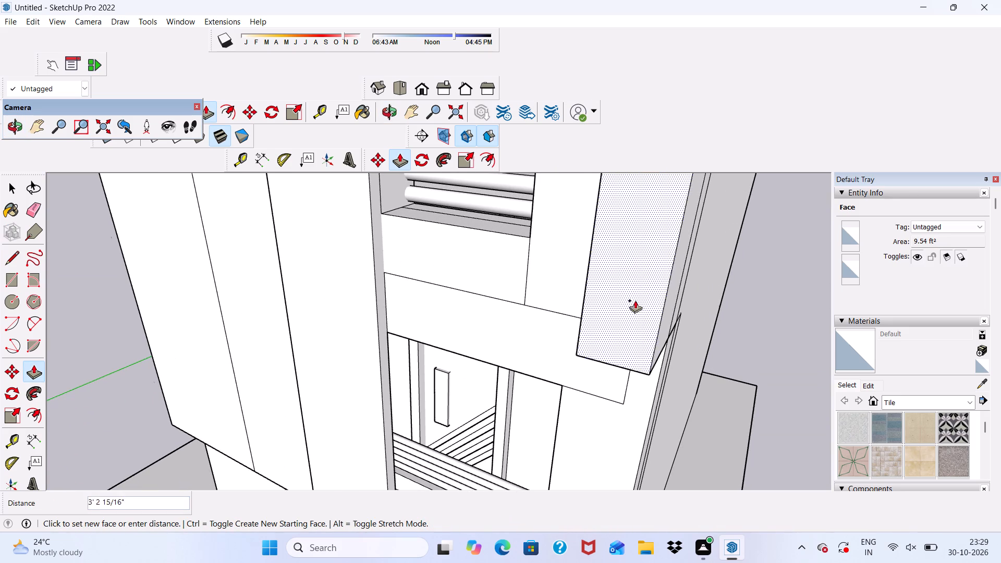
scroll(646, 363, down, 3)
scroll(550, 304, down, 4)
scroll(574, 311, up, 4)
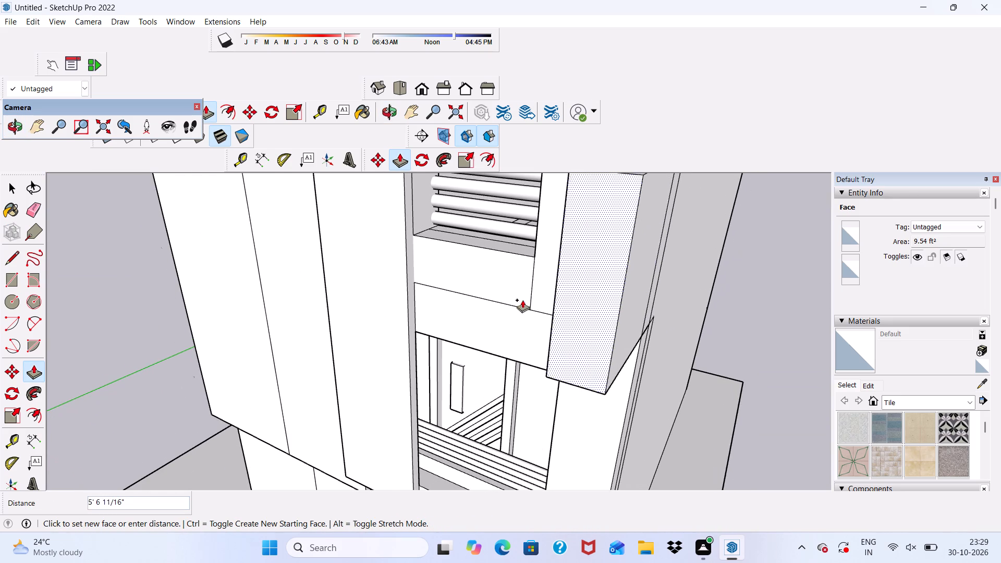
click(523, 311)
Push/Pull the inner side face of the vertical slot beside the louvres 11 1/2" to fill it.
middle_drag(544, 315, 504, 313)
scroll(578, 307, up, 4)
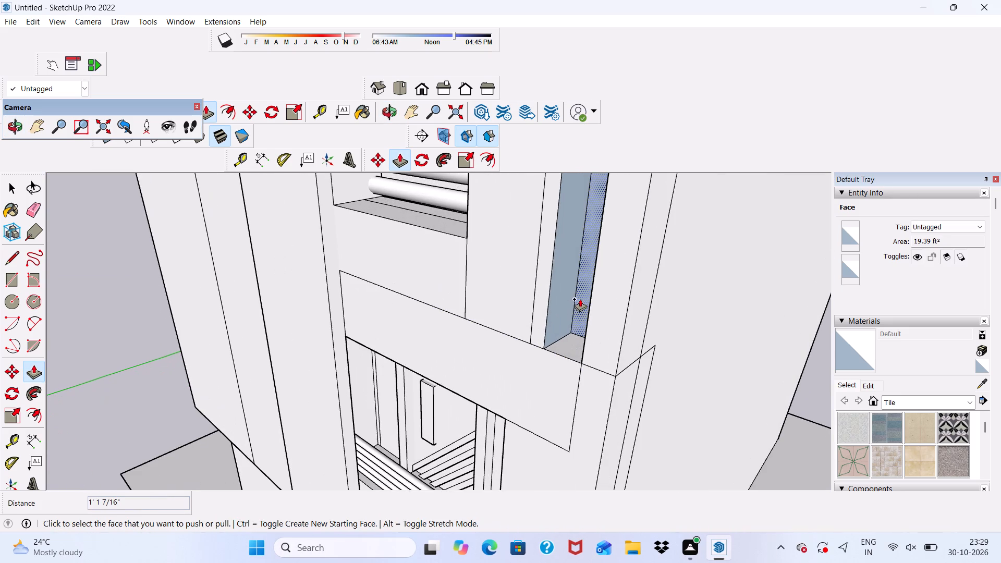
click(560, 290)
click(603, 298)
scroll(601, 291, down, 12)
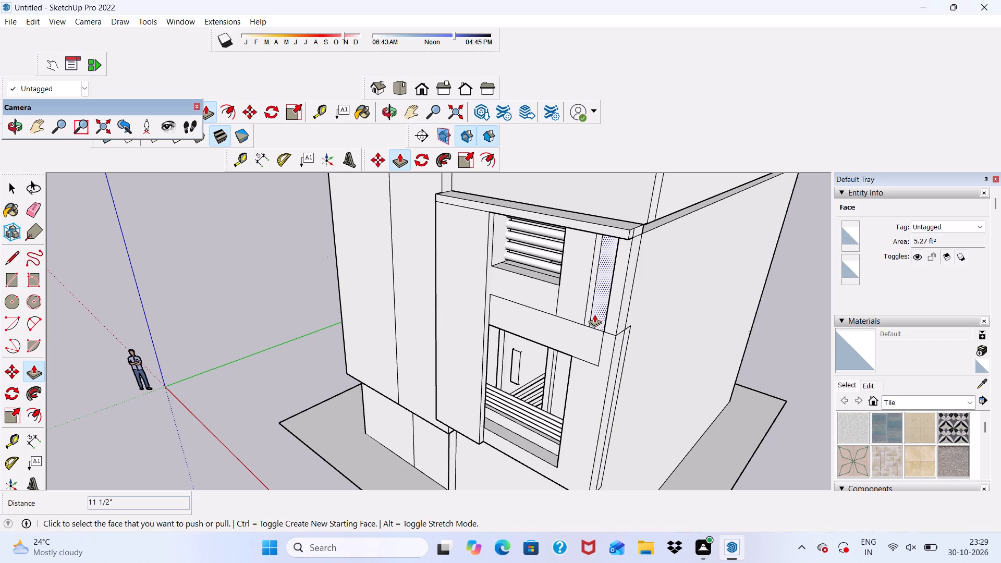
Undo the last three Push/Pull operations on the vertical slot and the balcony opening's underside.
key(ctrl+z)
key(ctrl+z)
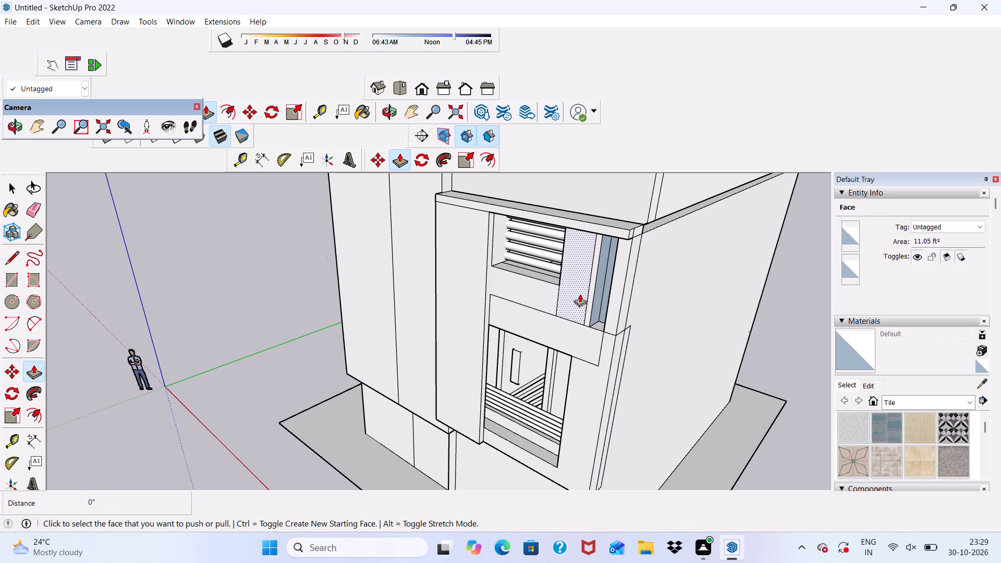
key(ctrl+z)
Push/Pull the large recessed underside face above the first-floor balcony opening by 1' 10 7/16" to fill the recess.
middle_drag(543, 316, 650, 290)
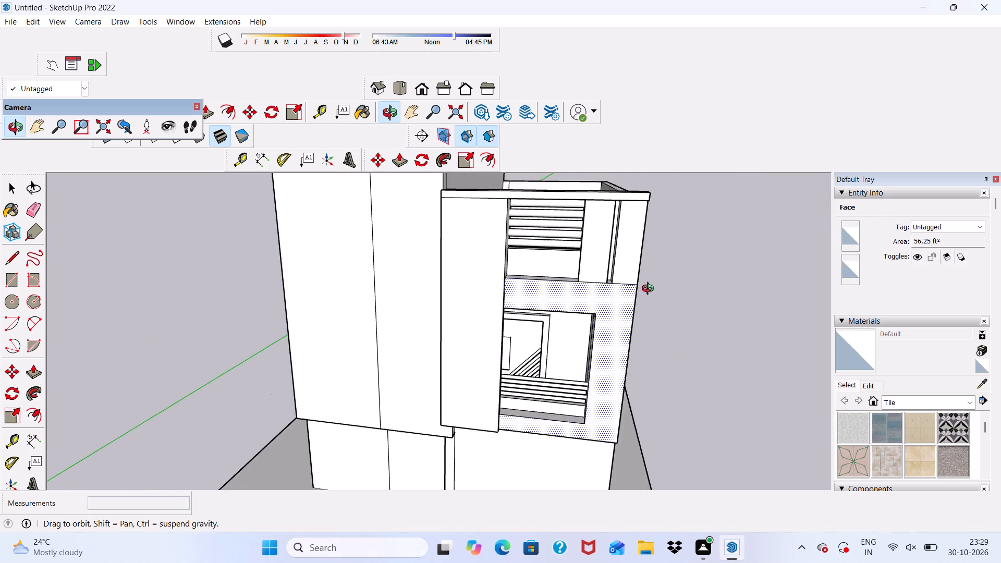
middle_drag(650, 290, 572, 117)
scroll(560, 326, up, 2)
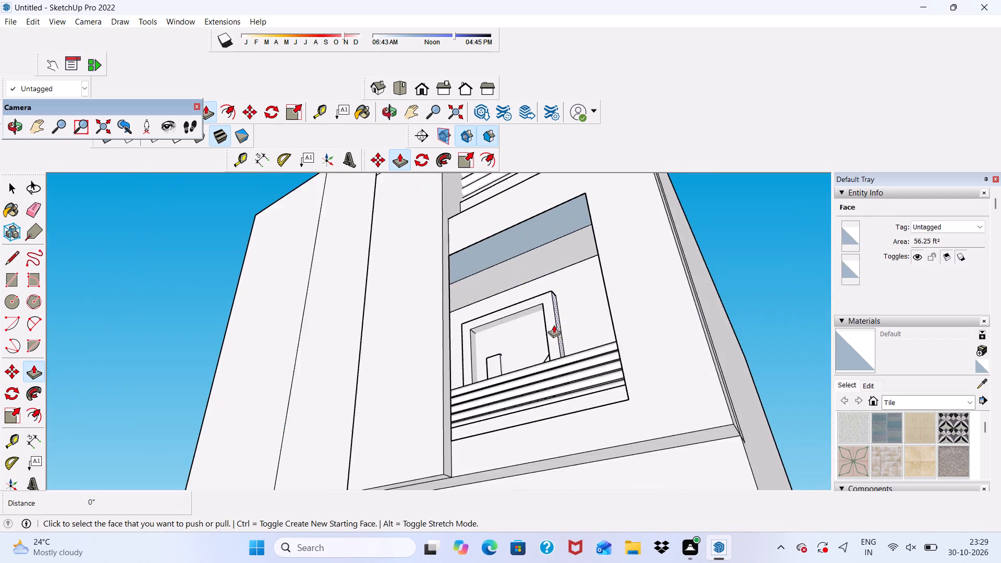
scroll(554, 325, up, 11)
scroll(461, 234, up, 9)
middle_drag(407, 234, 312, 245)
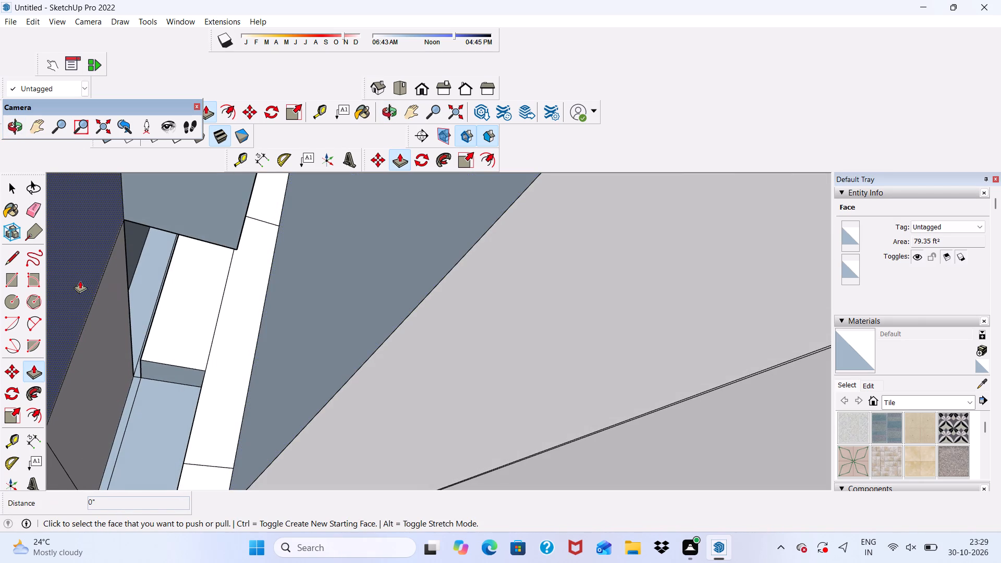
click(80, 280)
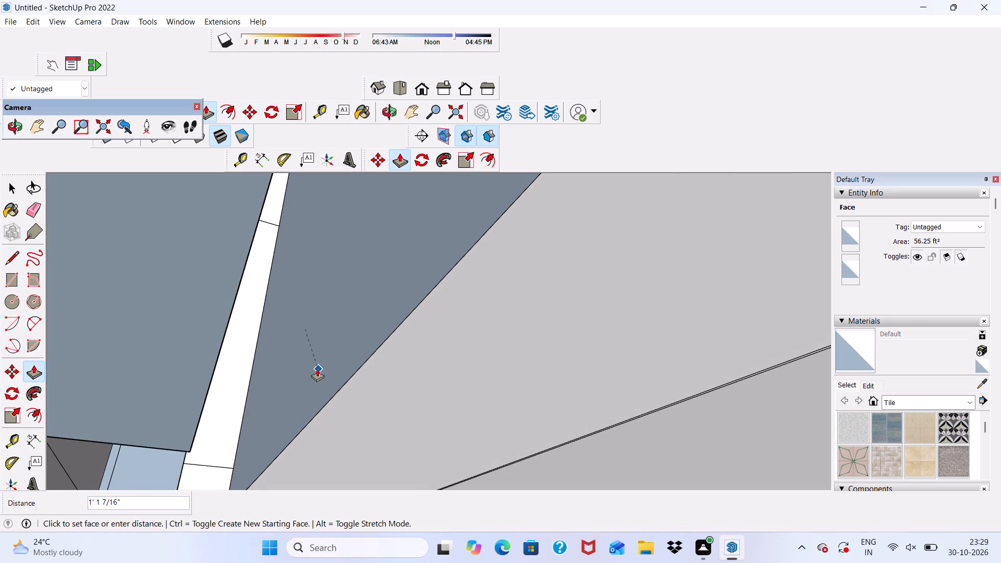
click(358, 367)
scroll(312, 331, down, 6)
scroll(282, 403, down, 1)
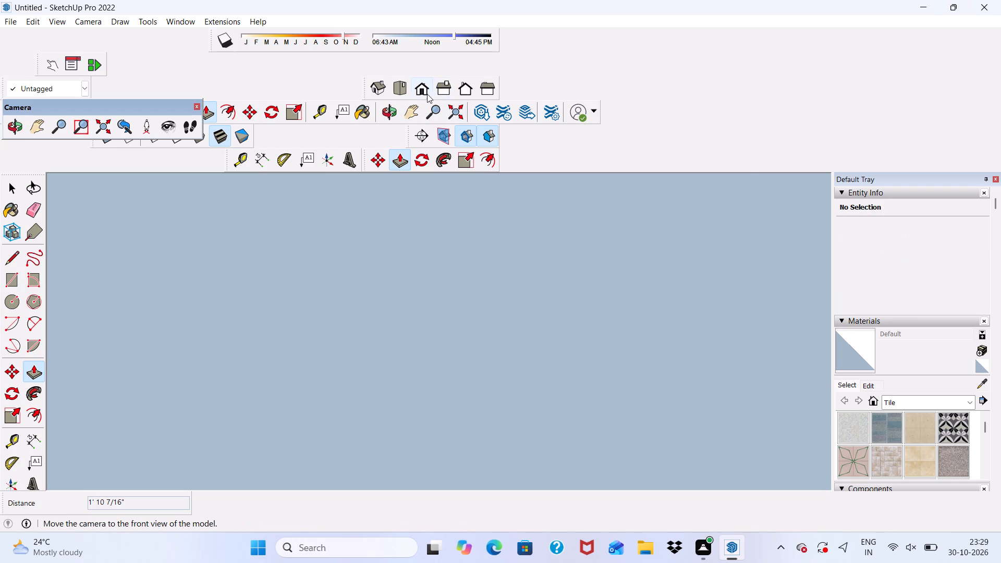
From the front view, Push/Pull the leftover triangular recess in the balcony opening's ceiling 1' 10 7/16" to sit flush.
click(422, 93)
scroll(426, 103, down, 12)
scroll(541, 281, down, 9)
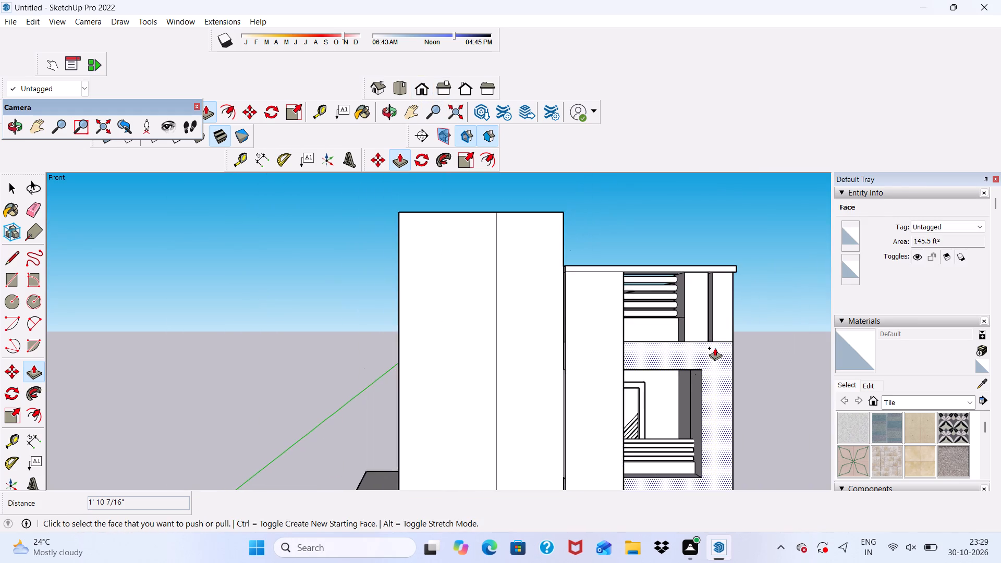
middle_drag(715, 348, 540, 260)
scroll(538, 272, up, 11)
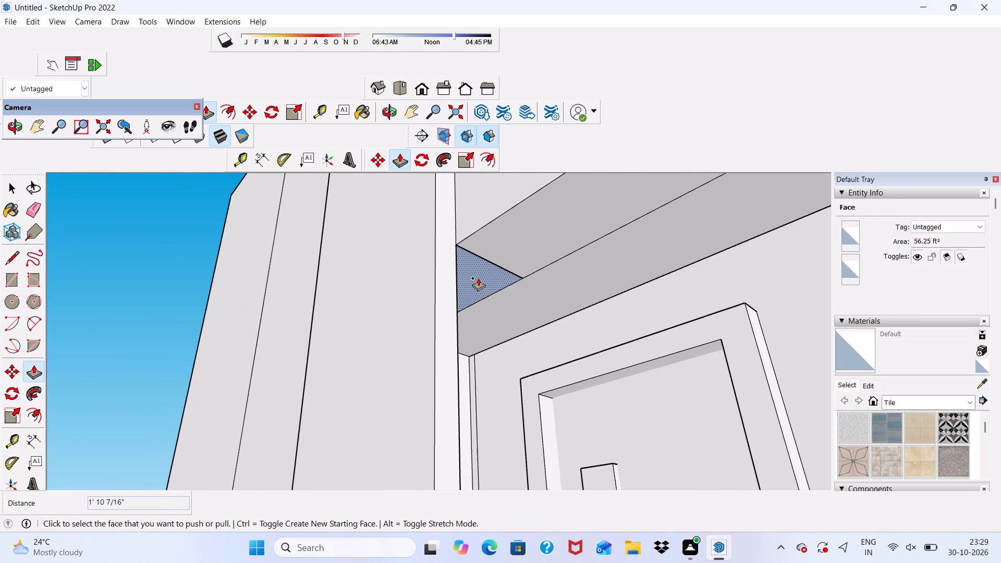
click(478, 278)
click(459, 235)
Erase the short diagonal dividing line on the balcony opening's ceiling.
scroll(532, 268, down, 4)
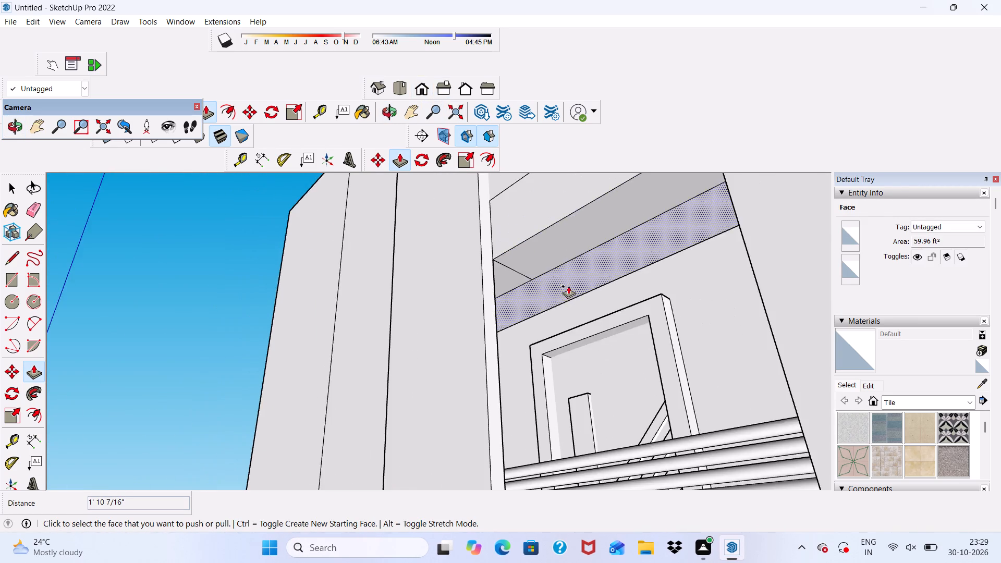
scroll(568, 286, down, 4)
scroll(636, 297, down, 2)
scroll(614, 342, down, 1)
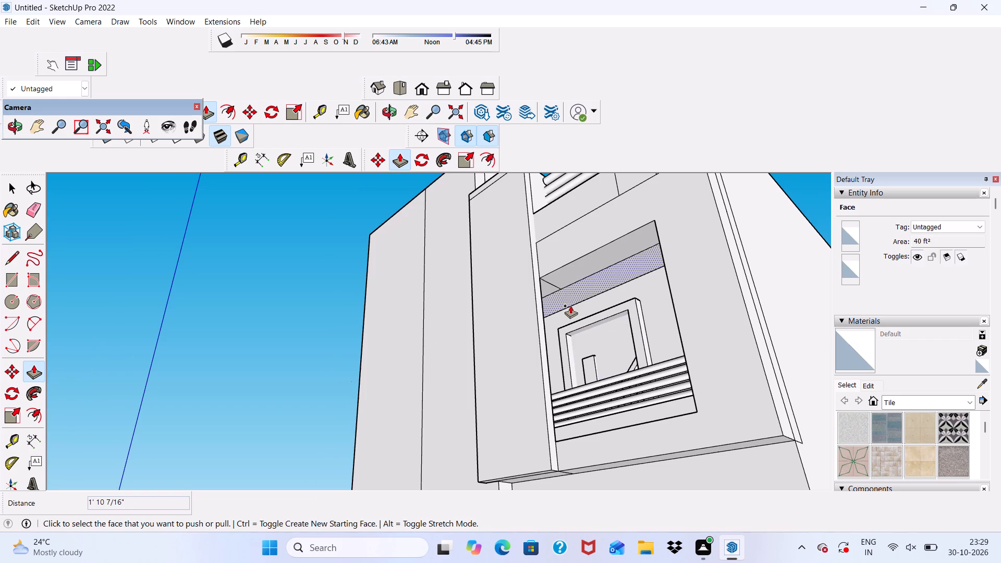
middle_drag(573, 281, 685, 268)
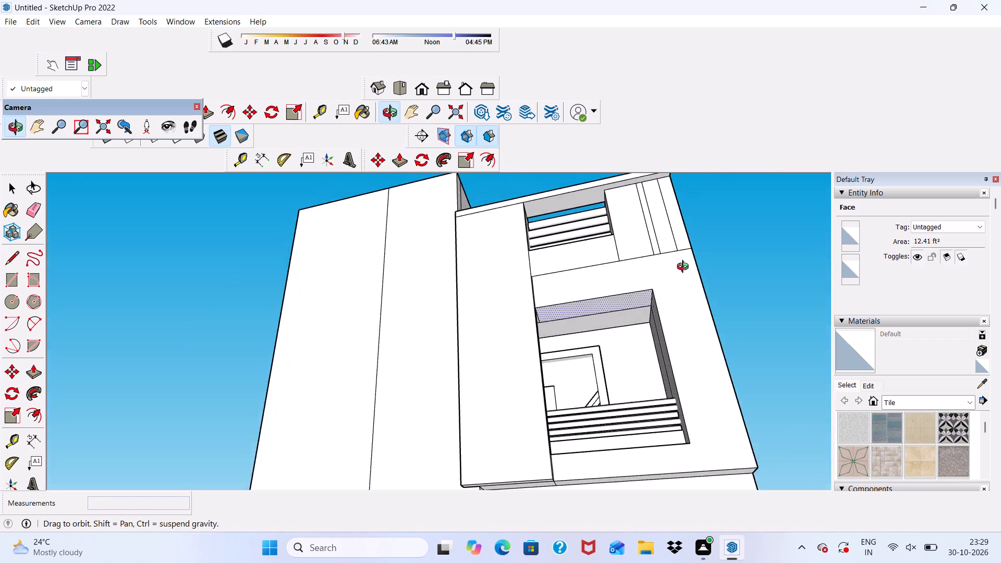
middle_drag(685, 268, 603, 279)
scroll(585, 281, up, 4)
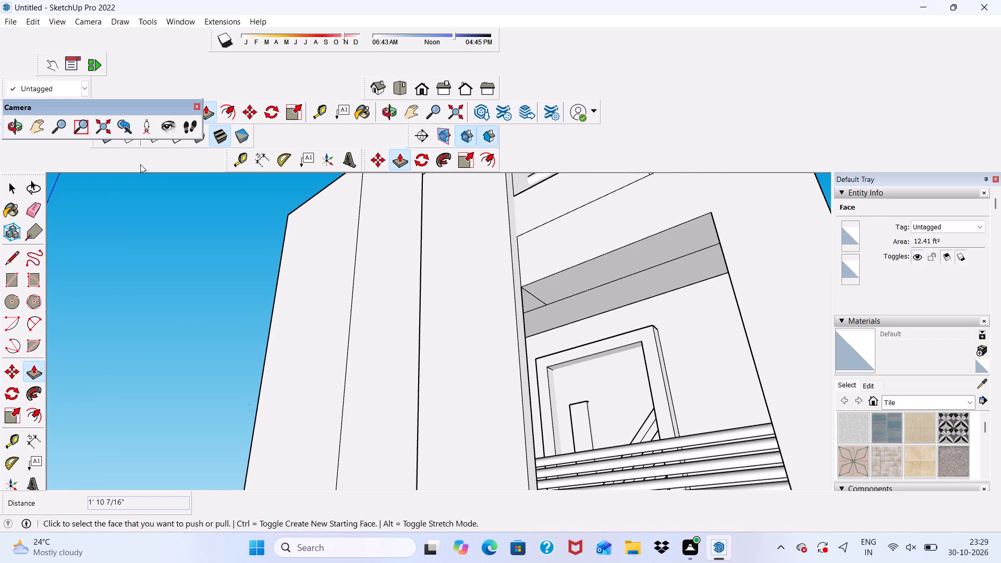
click(33, 212)
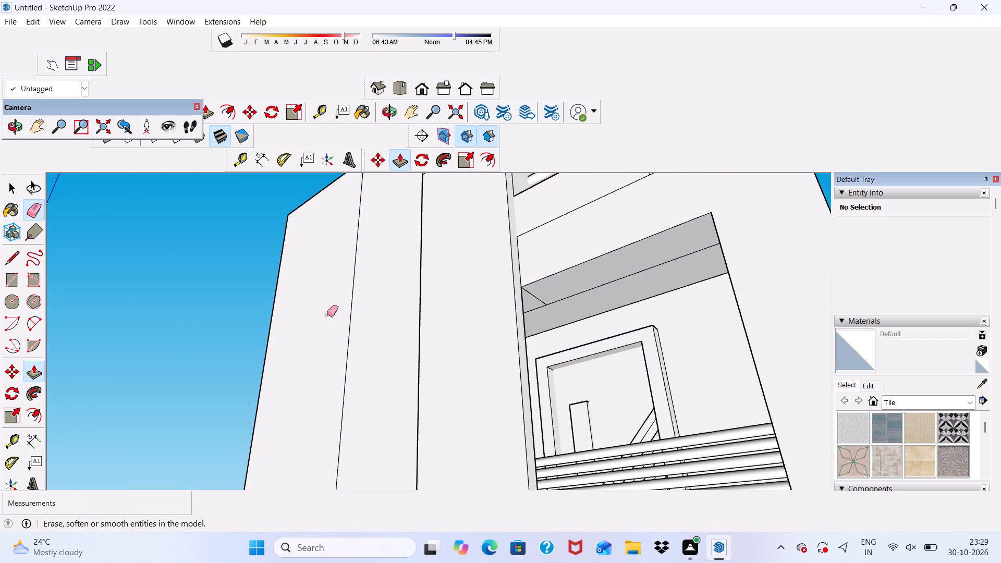
scroll(466, 320, up, 2)
click(555, 291)
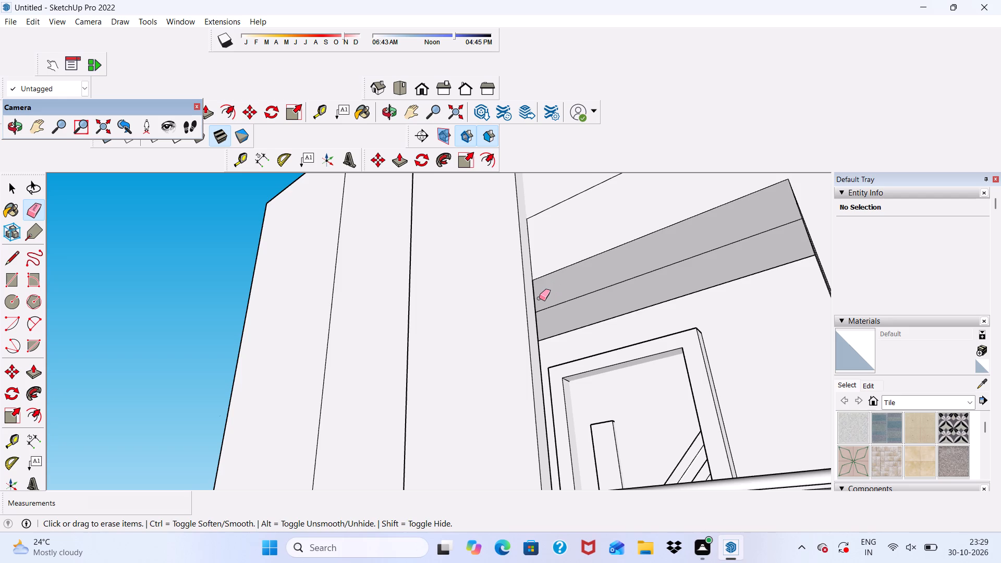
scroll(530, 296, down, 4)
middle_drag(482, 305, 626, 385)
scroll(617, 252, up, 4)
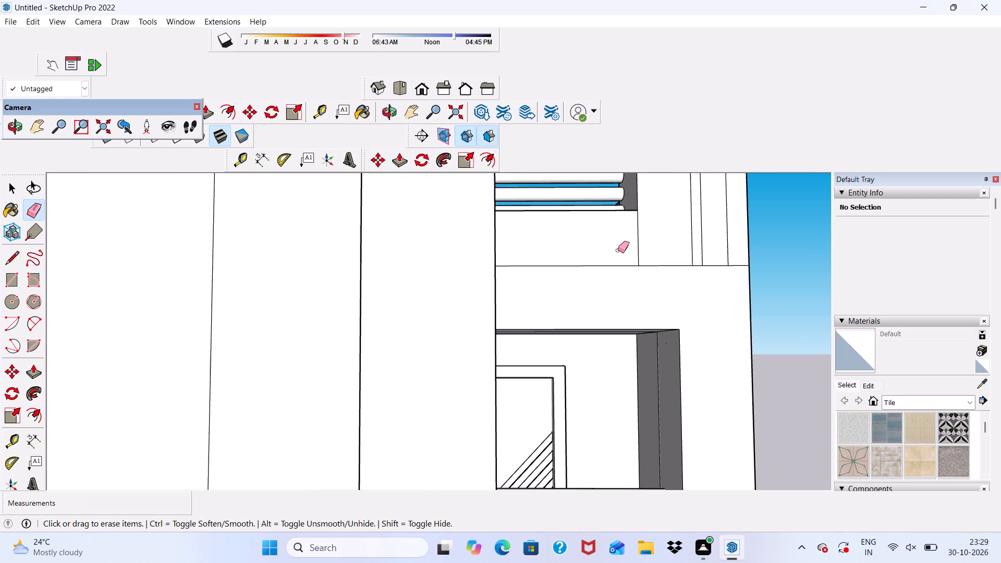
scroll(618, 250, down, 3)
middle_drag(621, 251, 526, 418)
middle_drag(572, 382, 624, 331)
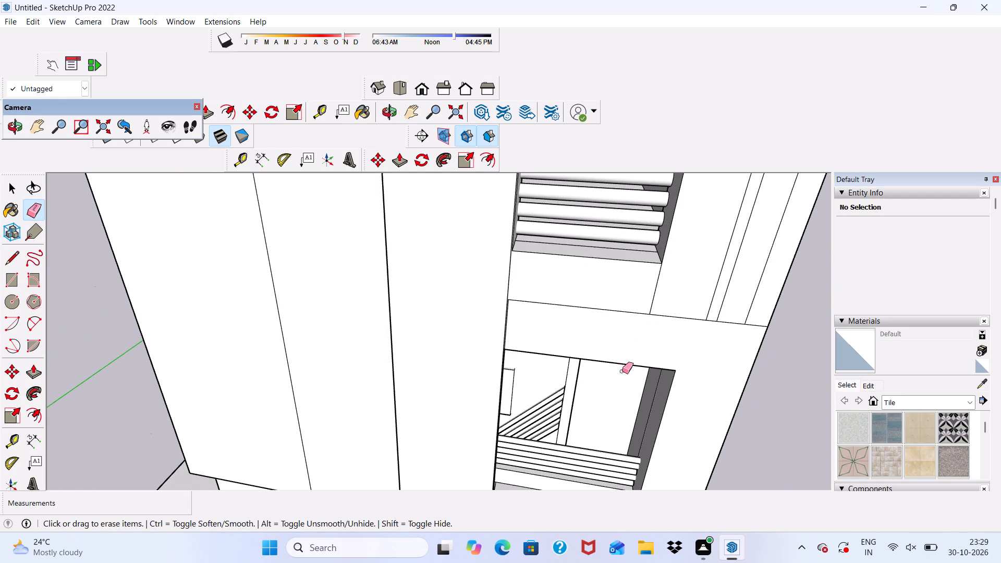
key(space)
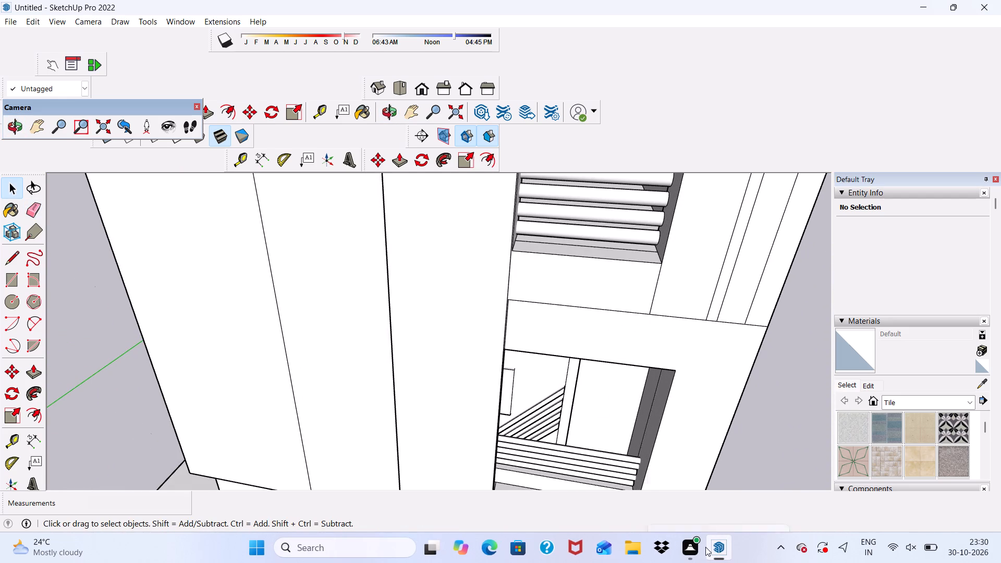
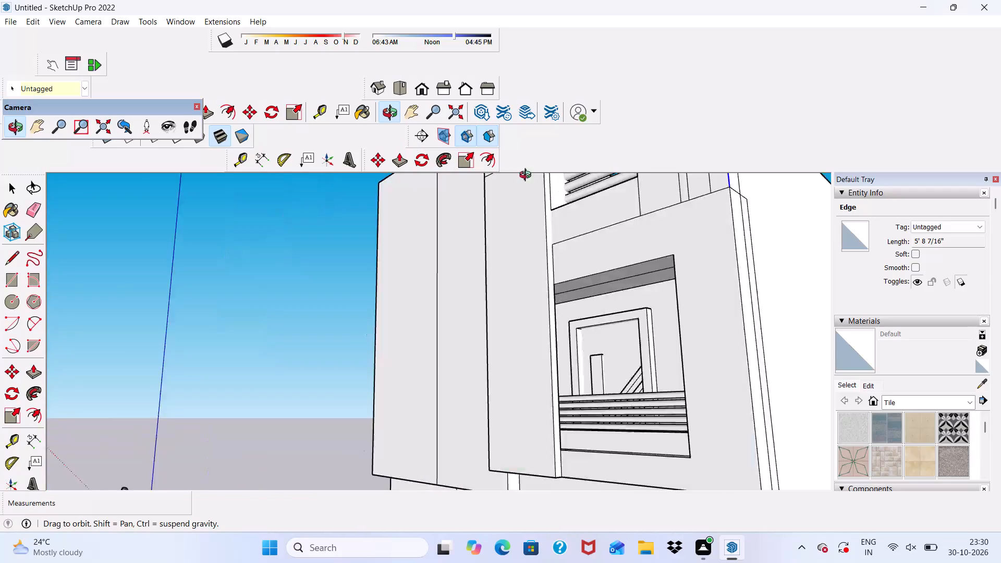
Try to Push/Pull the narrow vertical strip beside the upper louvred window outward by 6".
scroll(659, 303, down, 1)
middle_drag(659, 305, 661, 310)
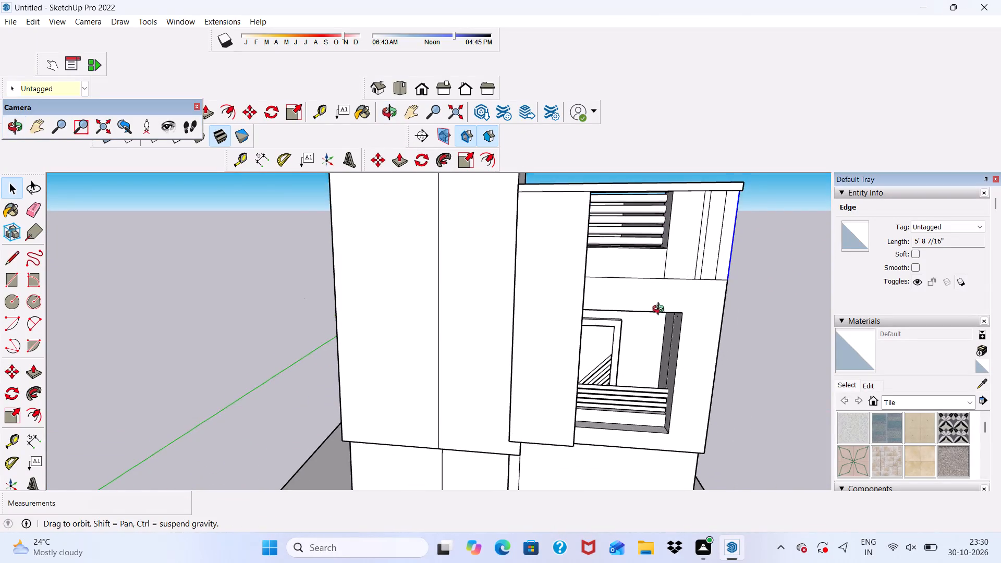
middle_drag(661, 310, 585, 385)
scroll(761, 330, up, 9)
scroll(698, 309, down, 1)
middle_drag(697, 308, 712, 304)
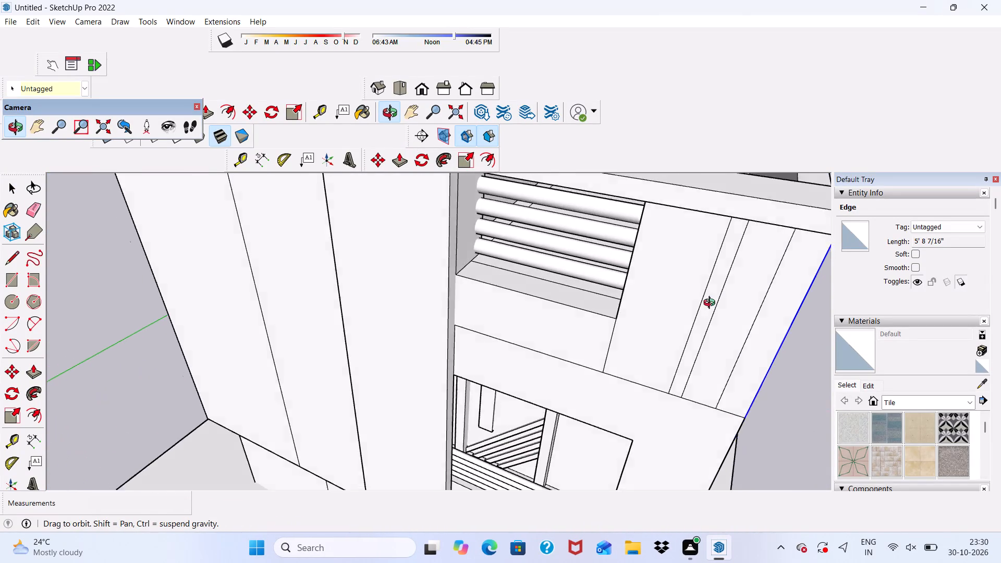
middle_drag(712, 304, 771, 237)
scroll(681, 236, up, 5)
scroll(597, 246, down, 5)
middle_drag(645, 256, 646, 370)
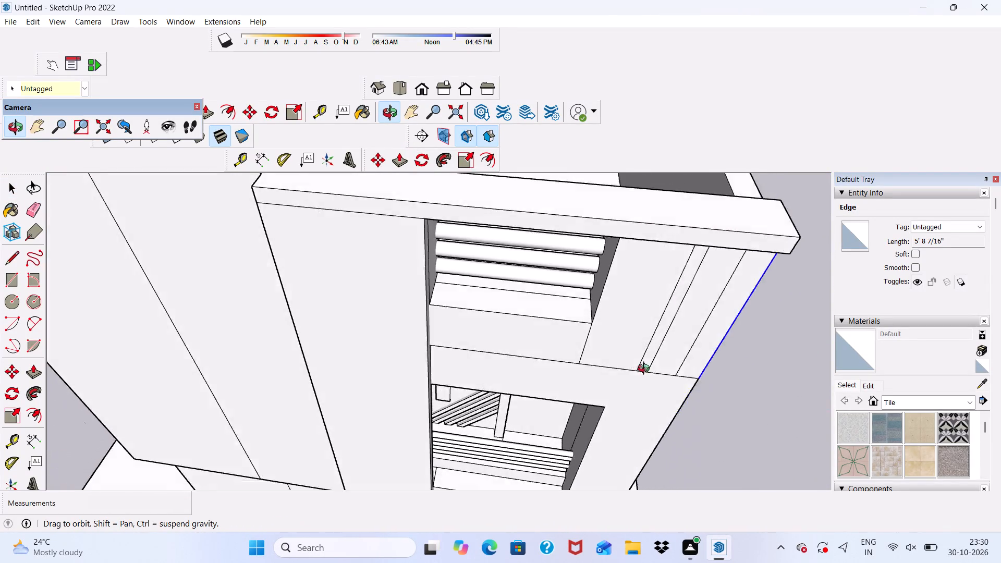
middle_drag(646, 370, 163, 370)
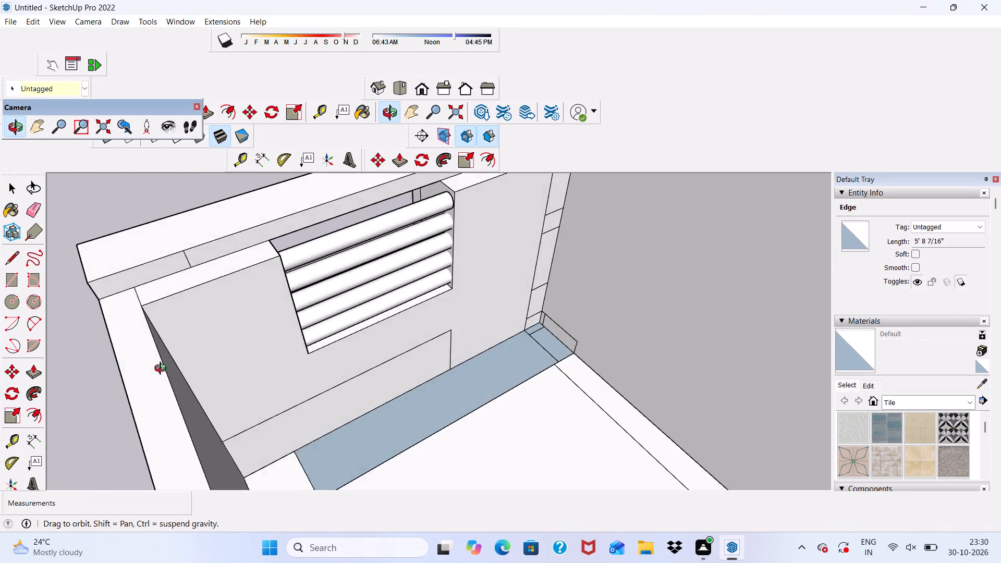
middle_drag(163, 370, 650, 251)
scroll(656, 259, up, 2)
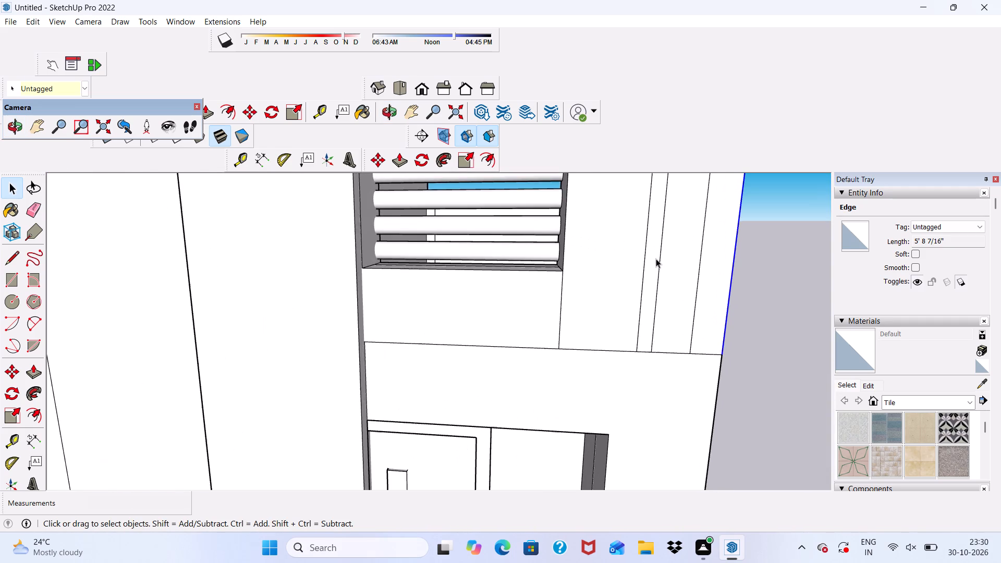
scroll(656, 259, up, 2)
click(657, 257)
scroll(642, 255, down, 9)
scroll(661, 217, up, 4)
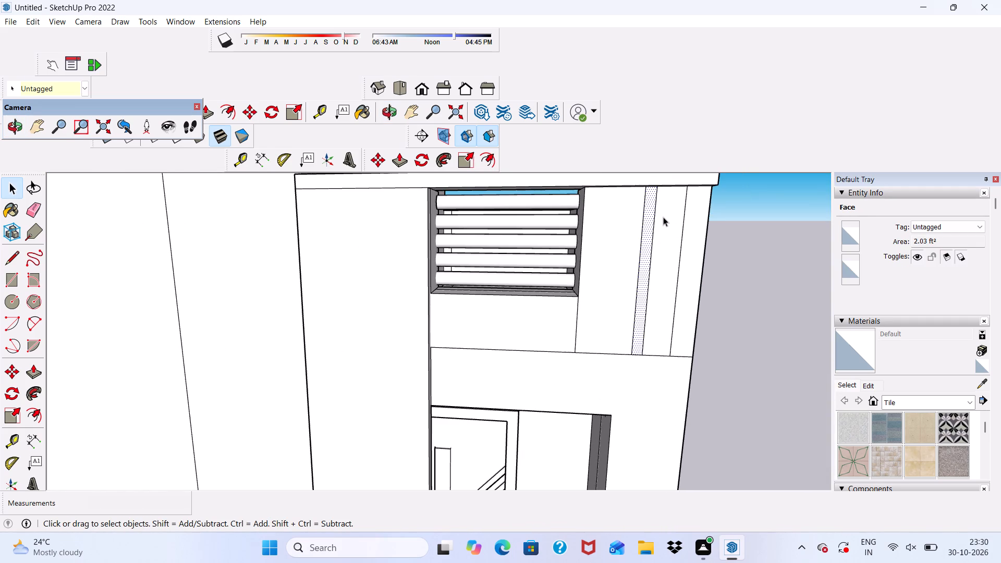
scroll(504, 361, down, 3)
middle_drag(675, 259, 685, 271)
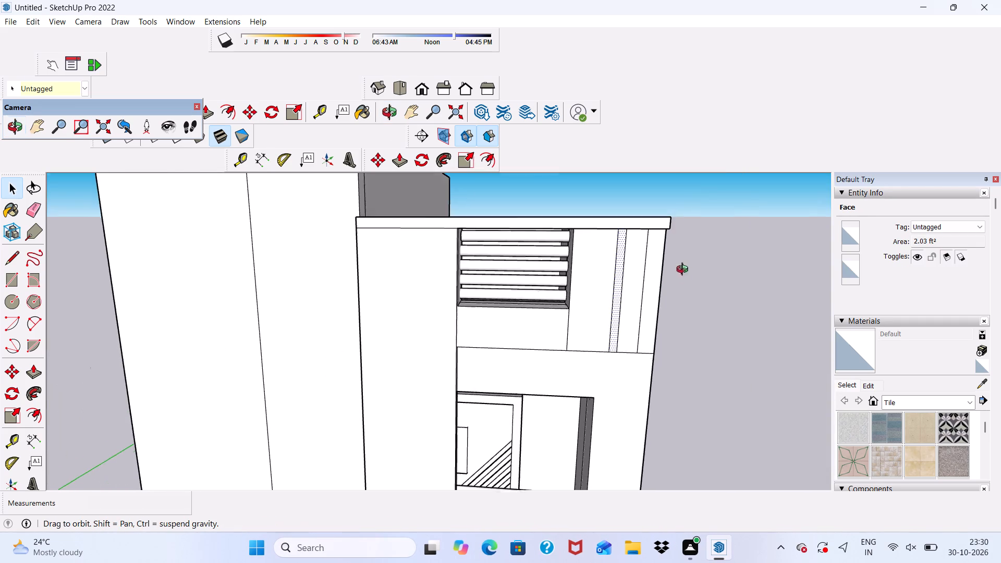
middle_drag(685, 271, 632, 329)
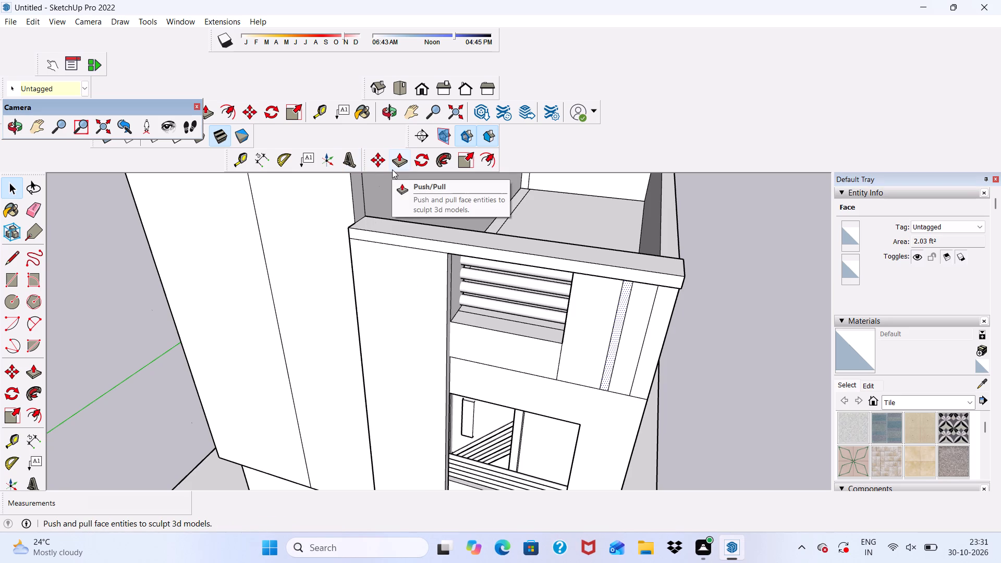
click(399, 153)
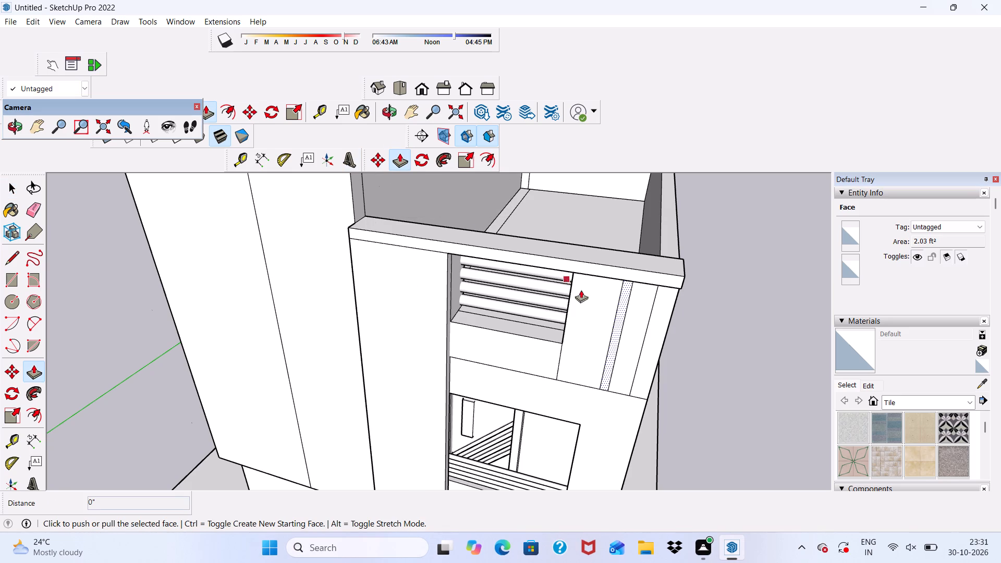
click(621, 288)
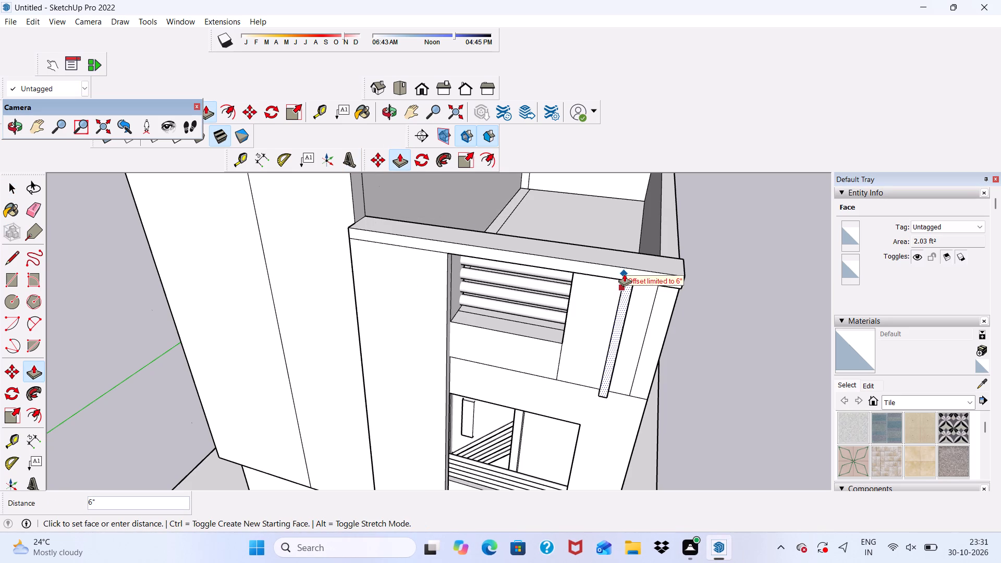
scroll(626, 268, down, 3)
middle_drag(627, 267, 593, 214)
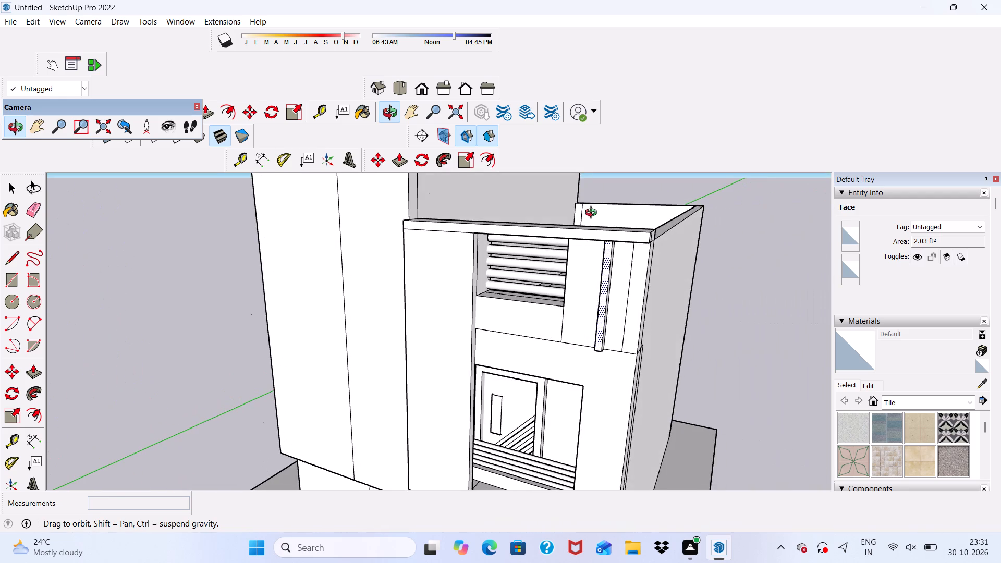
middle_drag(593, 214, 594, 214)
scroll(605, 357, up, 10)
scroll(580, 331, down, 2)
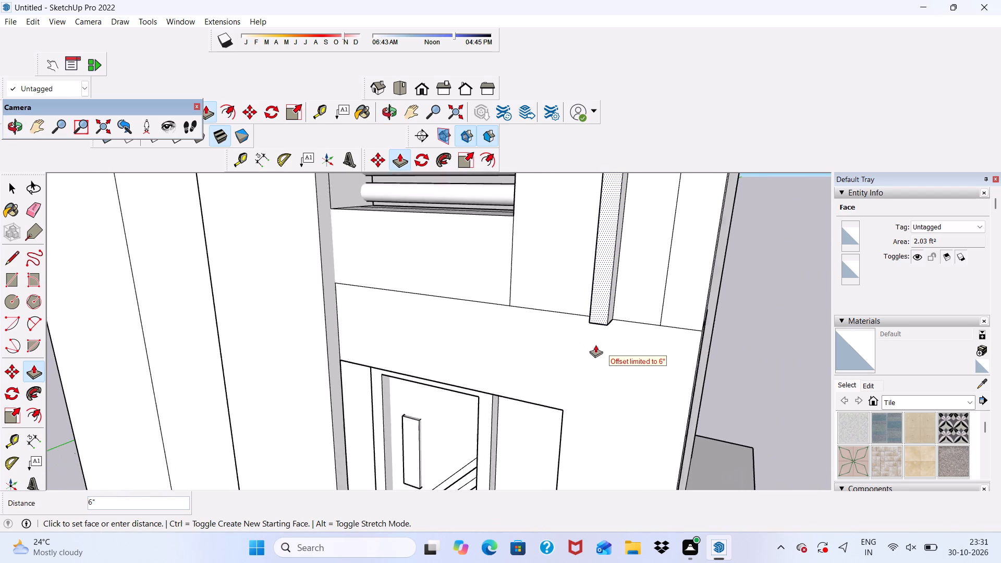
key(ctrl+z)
Push/Pull the narrow vertical strip beside the louvred window inward 7 7/16" to form a recessed slot.
scroll(622, 312, up, 5)
click(591, 313)
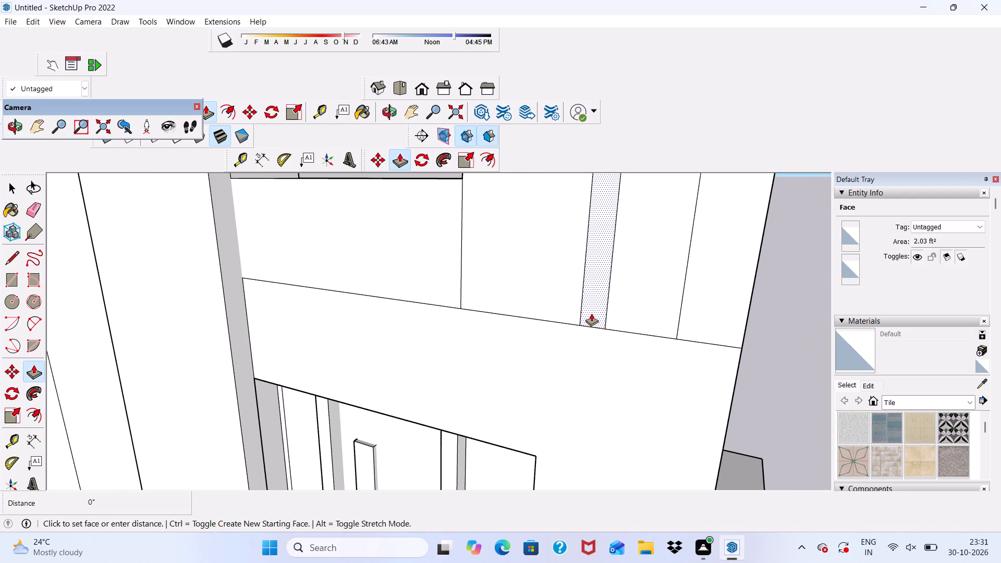
click(617, 316)
Push/Pull the bottom face of the recessed vertical slot by 1/16".
scroll(567, 297, down, 4)
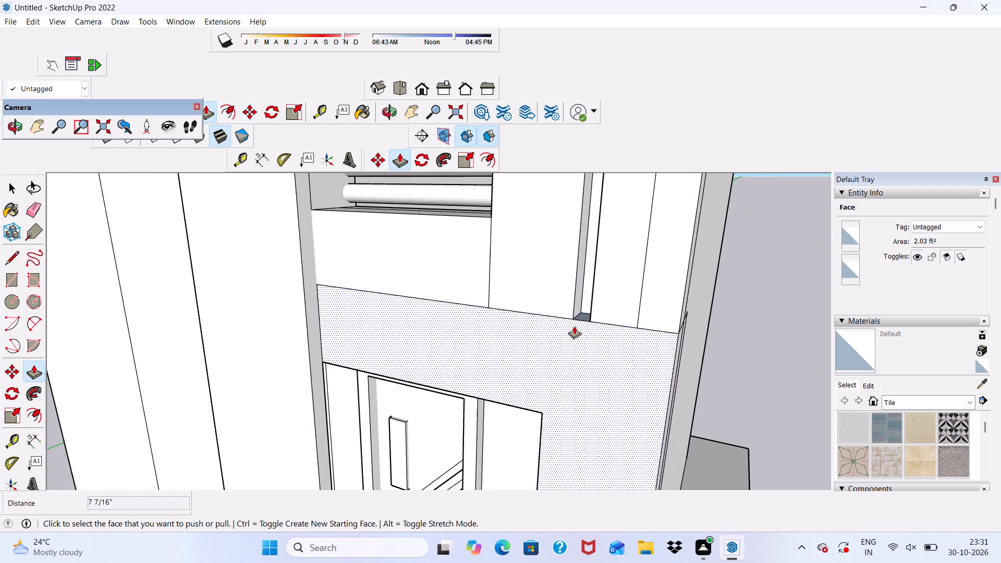
middle_drag(579, 326, 618, 330)
scroll(615, 309, up, 11)
click(612, 315)
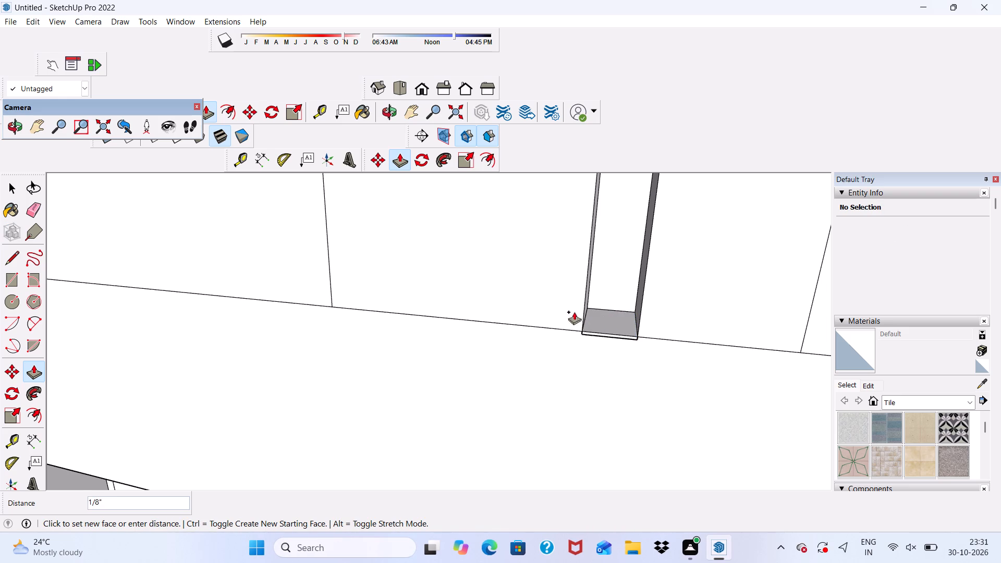
click(554, 329)
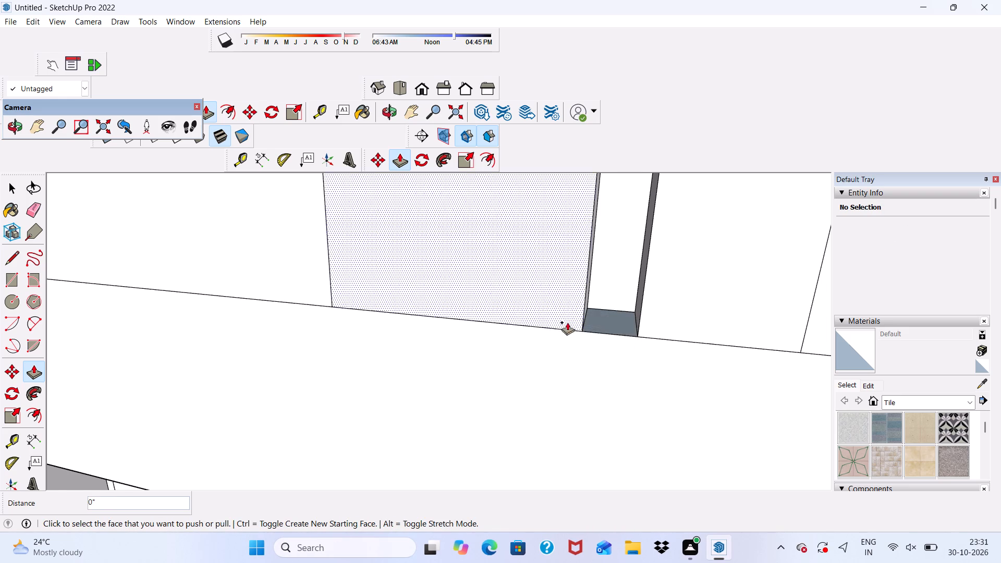
scroll(603, 321, down, 2)
scroll(603, 318, up, 5)
click(603, 315)
scroll(603, 315, down, 1)
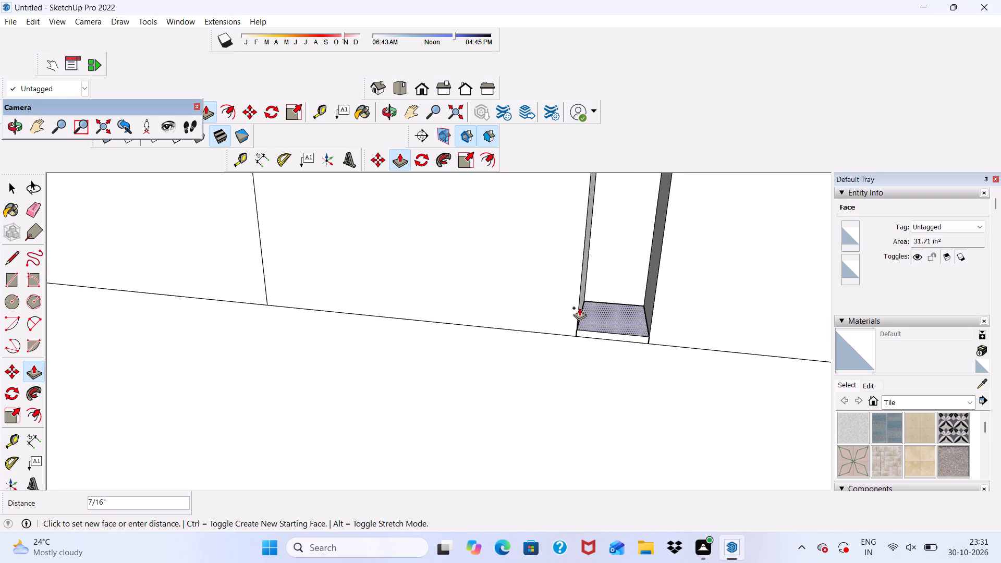
scroll(571, 310, up, 1)
scroll(598, 350, up, 5)
scroll(587, 290, up, 3)
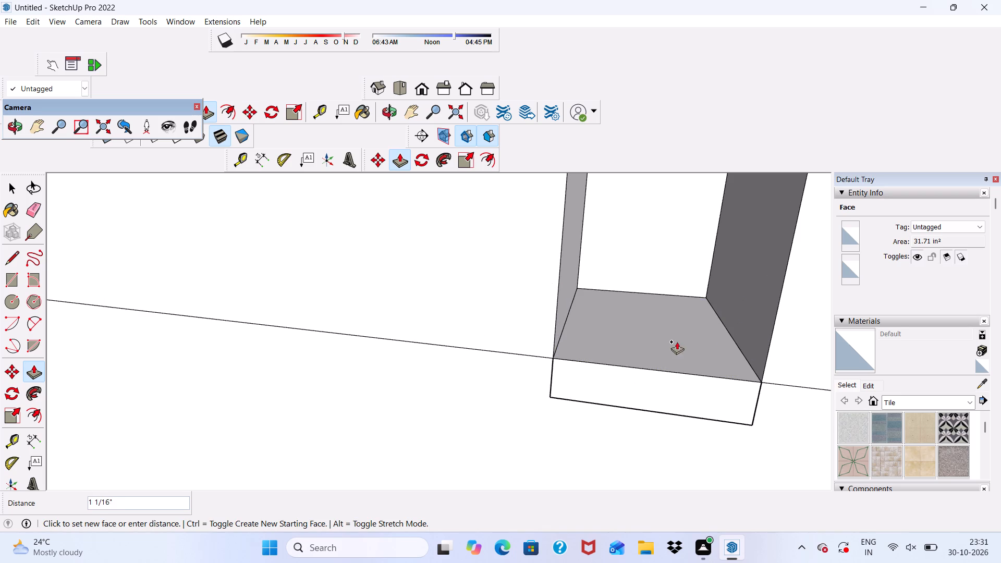
click(776, 326)
scroll(750, 337, down, 2)
middle_drag(723, 344, 651, 368)
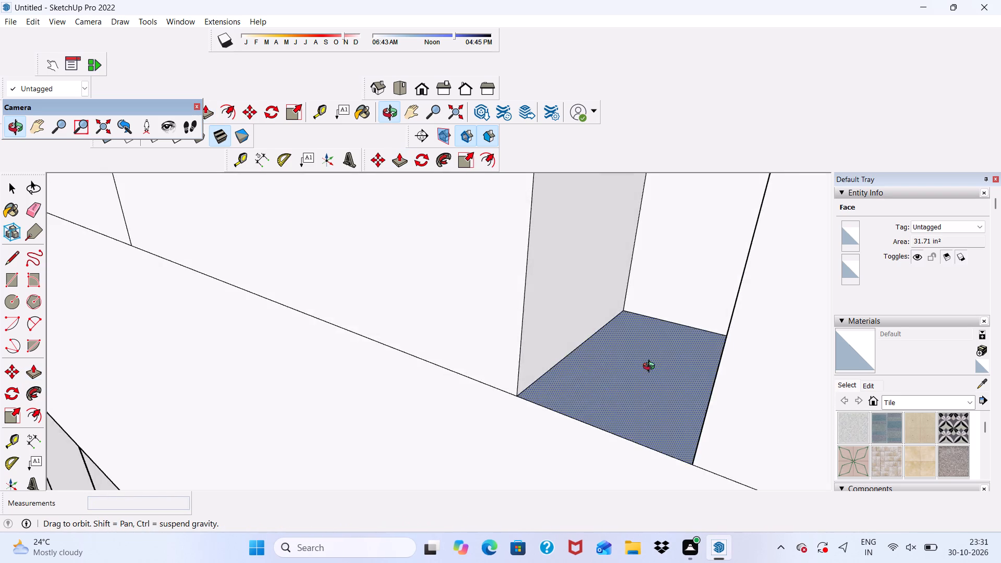
middle_drag(651, 368, 642, 397)
click(637, 373)
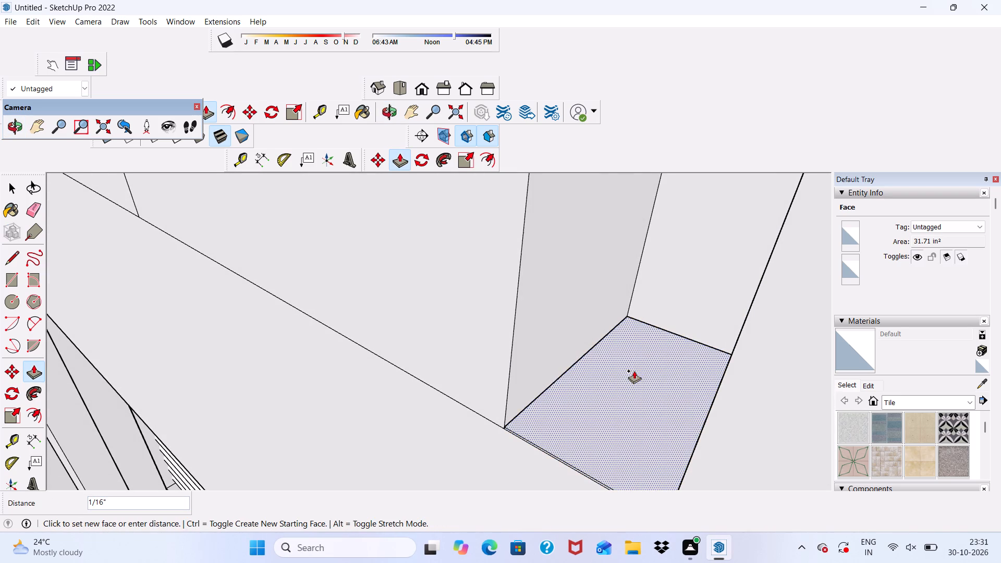
click(634, 374)
Erase the leftover horizontal and short vertical edges just below the vertical slot's base.
scroll(589, 349, down, 3)
middle_drag(585, 371, 667, 330)
scroll(670, 333, up, 2)
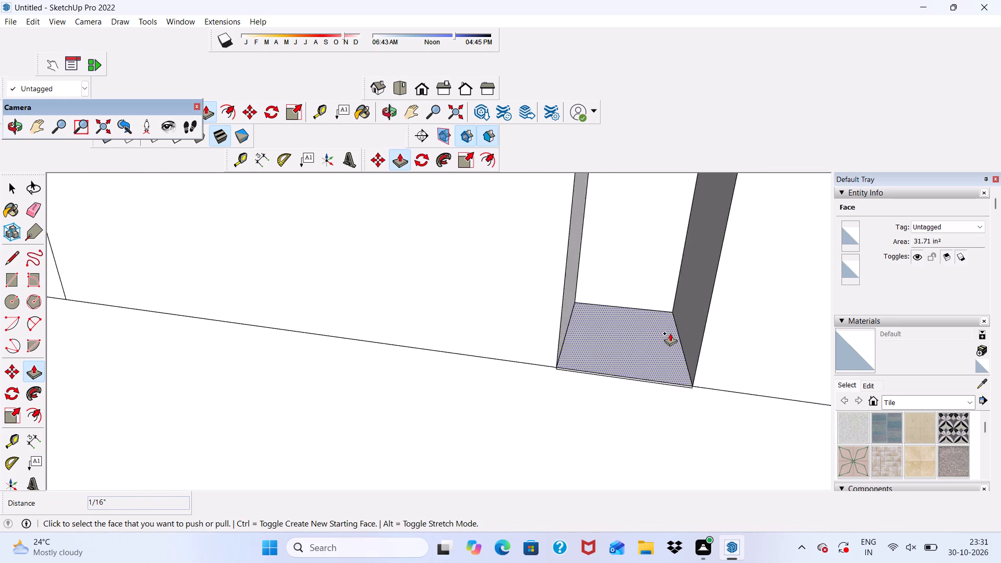
scroll(670, 333, up, 3)
key(space)
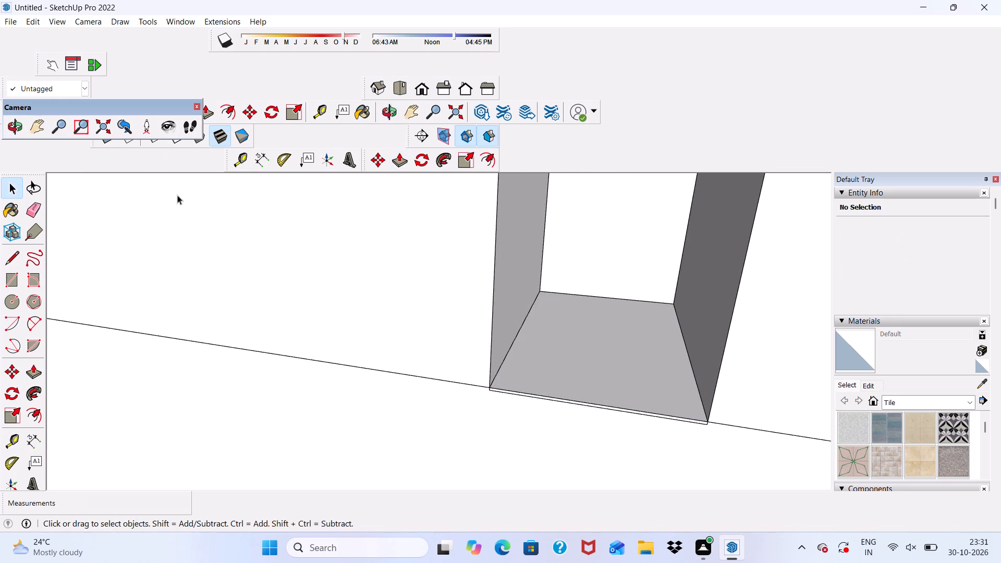
click(34, 207)
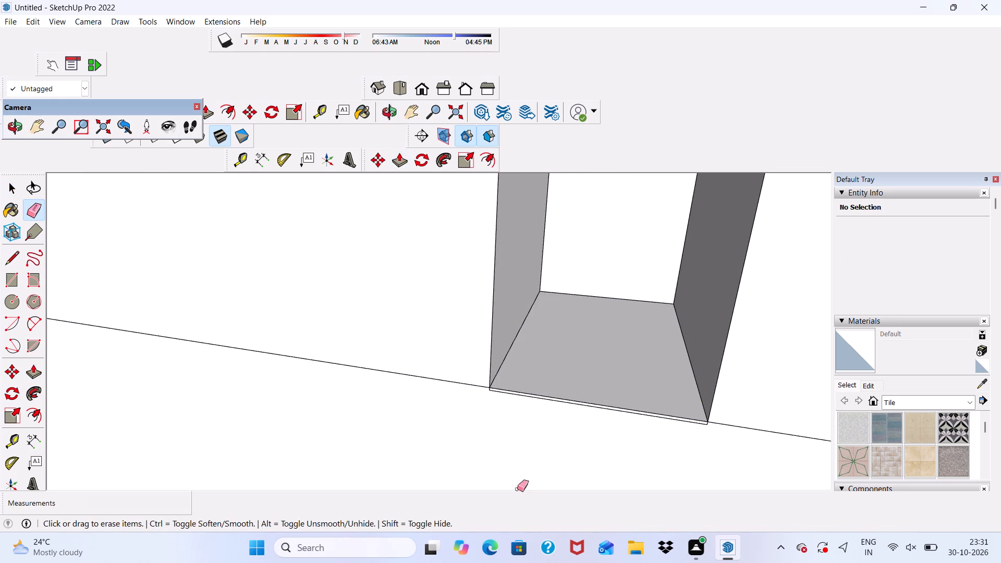
scroll(594, 481, up, 14)
drag(470, 358, 469, 363)
scroll(394, 366, up, 3)
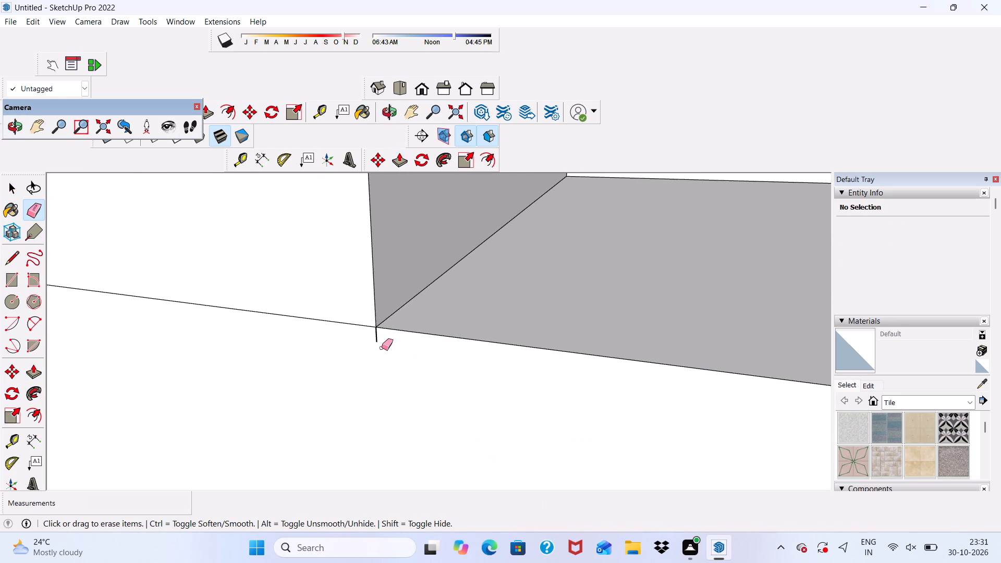
drag(374, 339, 379, 337)
scroll(369, 336, down, 14)
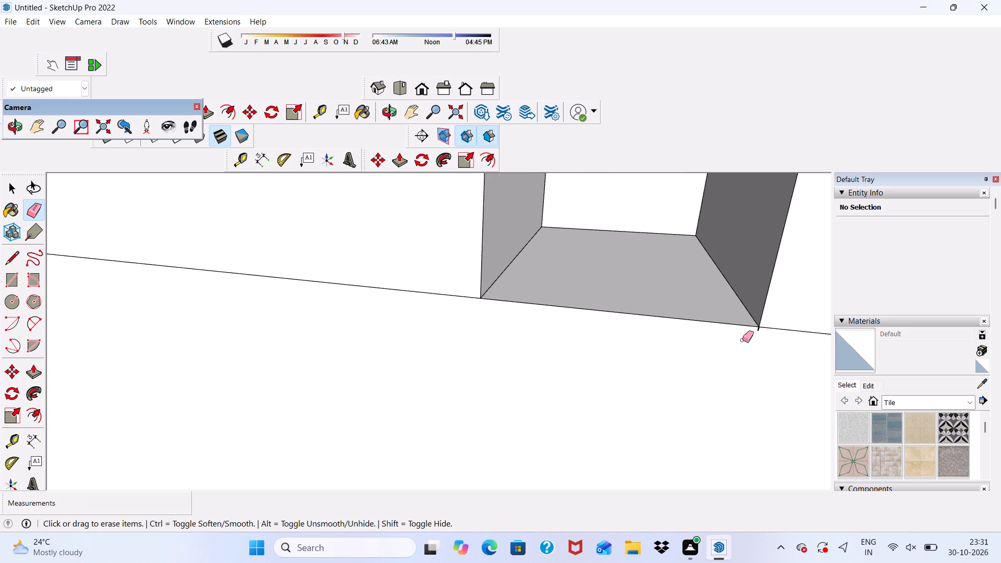
scroll(755, 346, up, 18)
drag(756, 325, 753, 325)
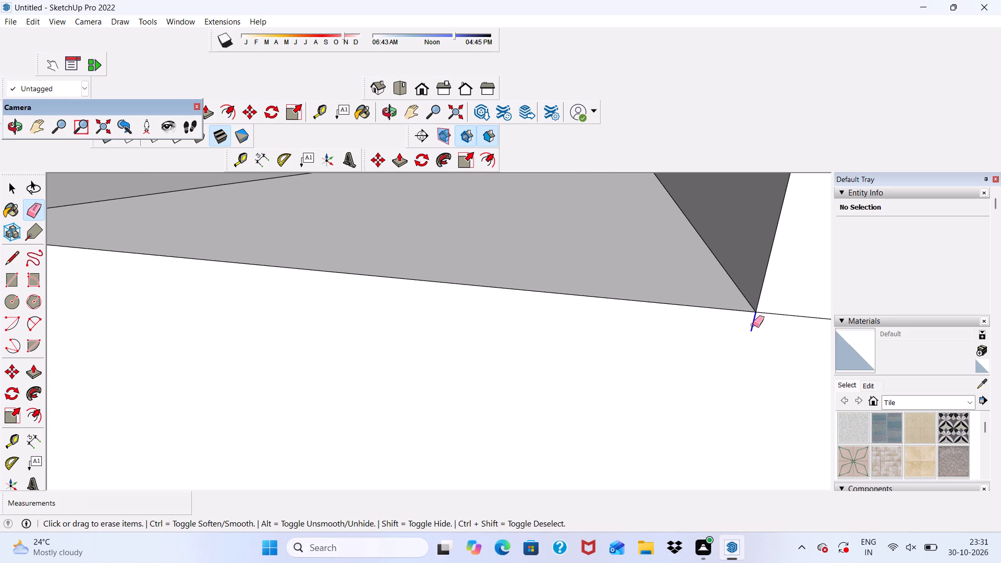
drag(753, 325, 731, 323)
Erase the vertical dividing line on the front wall between the recessed slot and the outer corner.
scroll(727, 312, down, 5)
scroll(657, 302, down, 11)
scroll(679, 304, up, 2)
scroll(682, 303, down, 7)
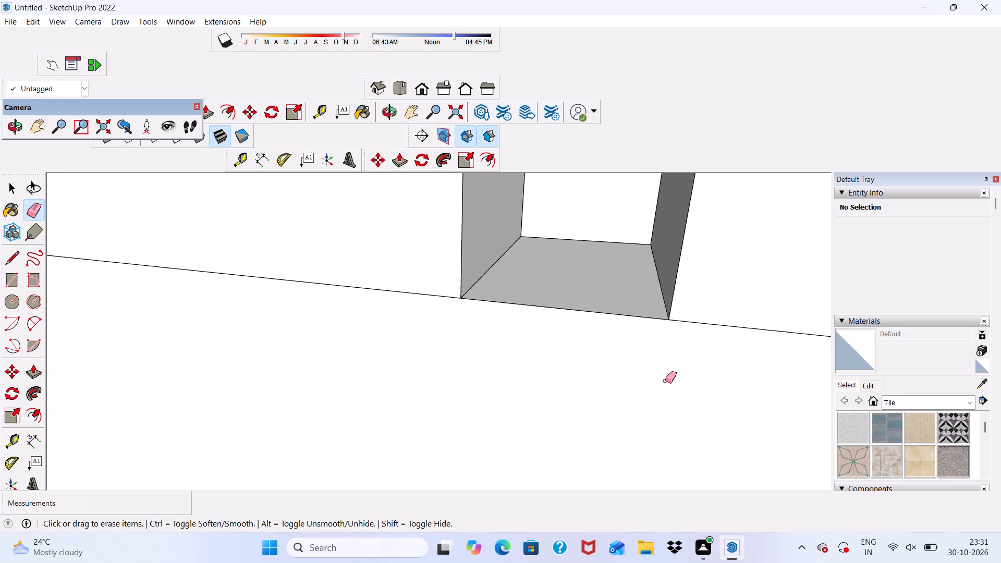
scroll(665, 381, down, 17)
middle_drag(533, 369, 629, 382)
scroll(479, 411, down, 4)
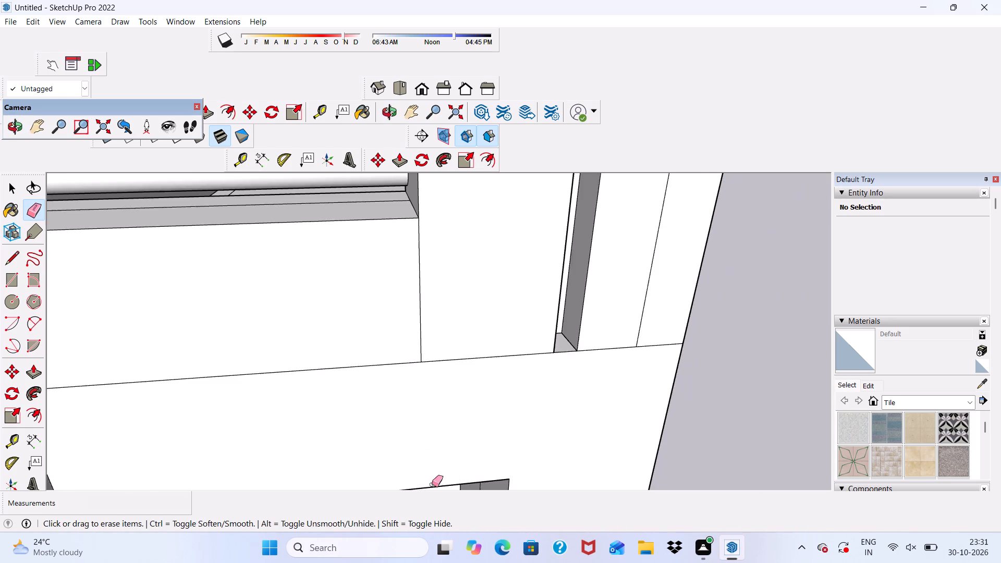
scroll(432, 484, down, 8)
middle_drag(489, 471, 325, 421)
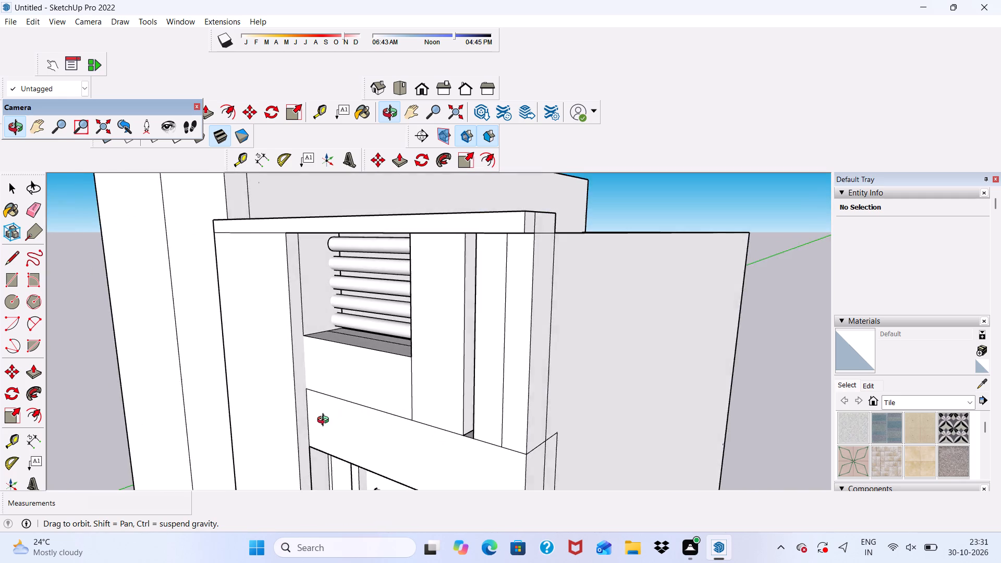
middle_drag(325, 421, 323, 420)
scroll(468, 415, up, 4)
drag(529, 398, 505, 404)
Erase the long dividing line and the remaining diagonal line on the balcony opening's ceiling.
scroll(533, 397, down, 3)
middle_drag(578, 419, 641, 319)
scroll(644, 318, up, 1)
scroll(595, 324, down, 5)
middle_drag(523, 384, 548, 335)
scroll(447, 444, up, 6)
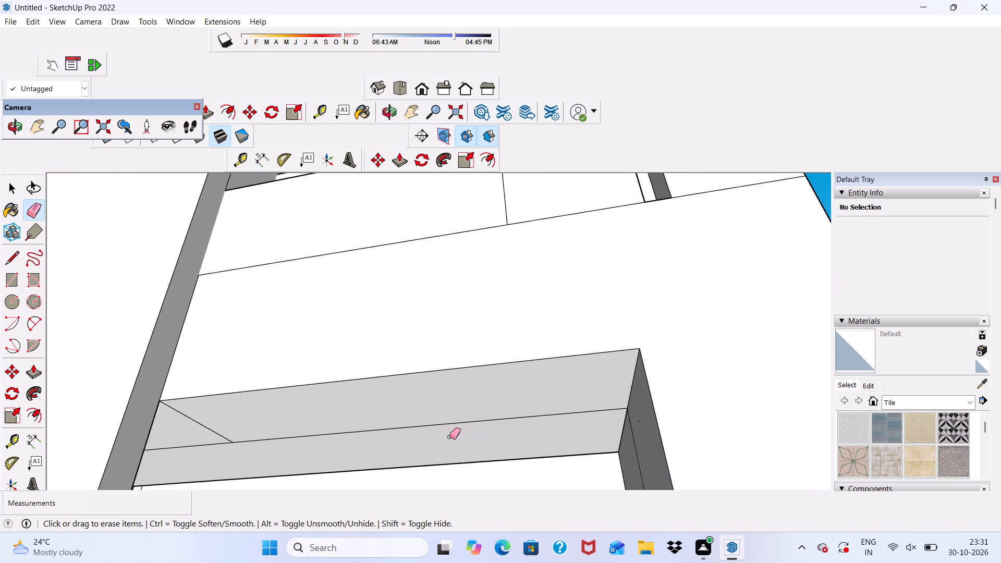
drag(461, 412, 462, 423)
scroll(263, 432, up, 2)
drag(181, 403, 192, 456)
Erase the vertical dividing line on the inner side face of the balcony opening.
scroll(230, 439, down, 5)
middle_drag(538, 433, 642, 449)
scroll(528, 509, up, 5)
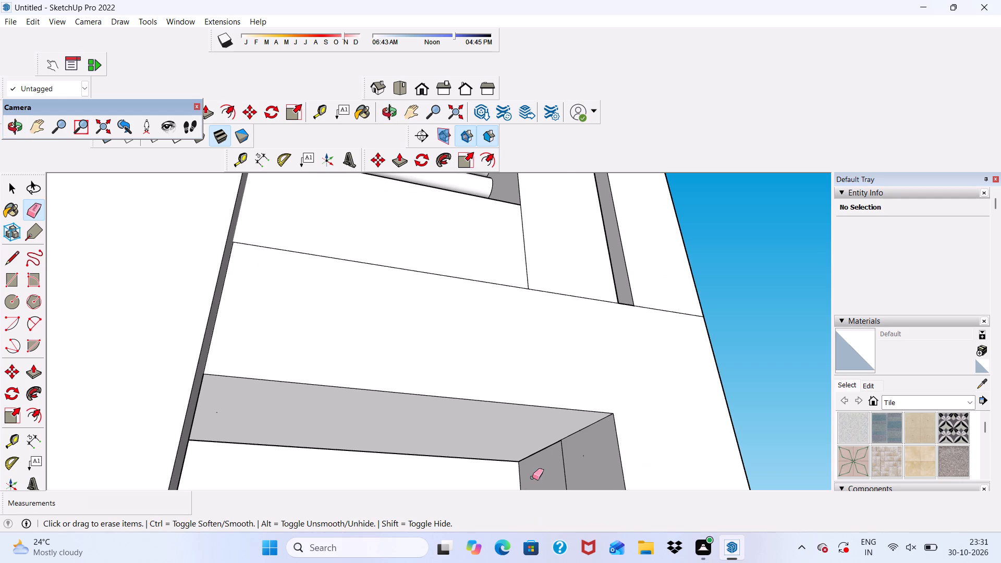
drag(549, 469, 578, 468)
drag(565, 451, 559, 453)
Delete the inner face enclosed by the rectangular frame on the balcony opening's back wall.
scroll(547, 399, down, 9)
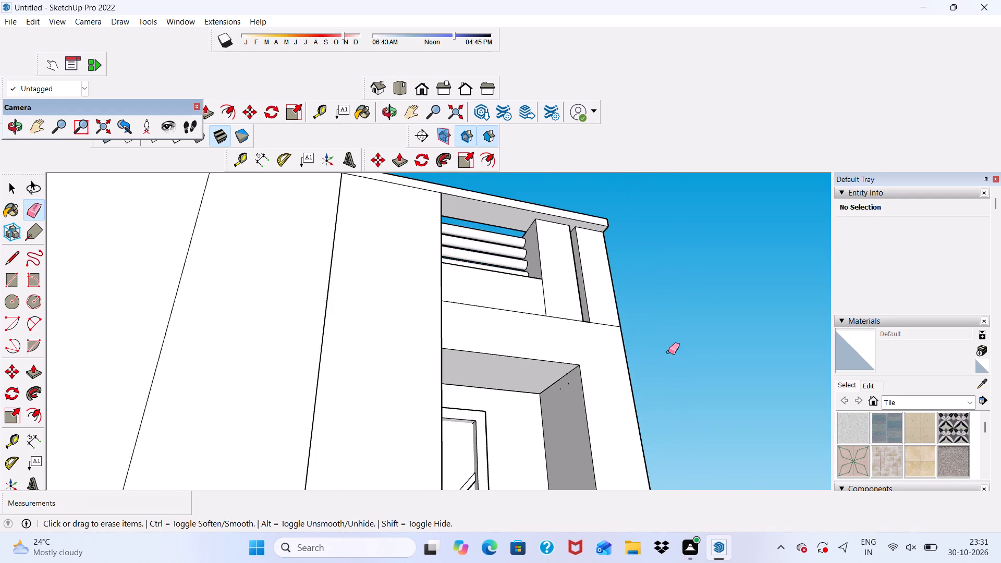
scroll(668, 352, down, 5)
middle_drag(609, 397, 419, 491)
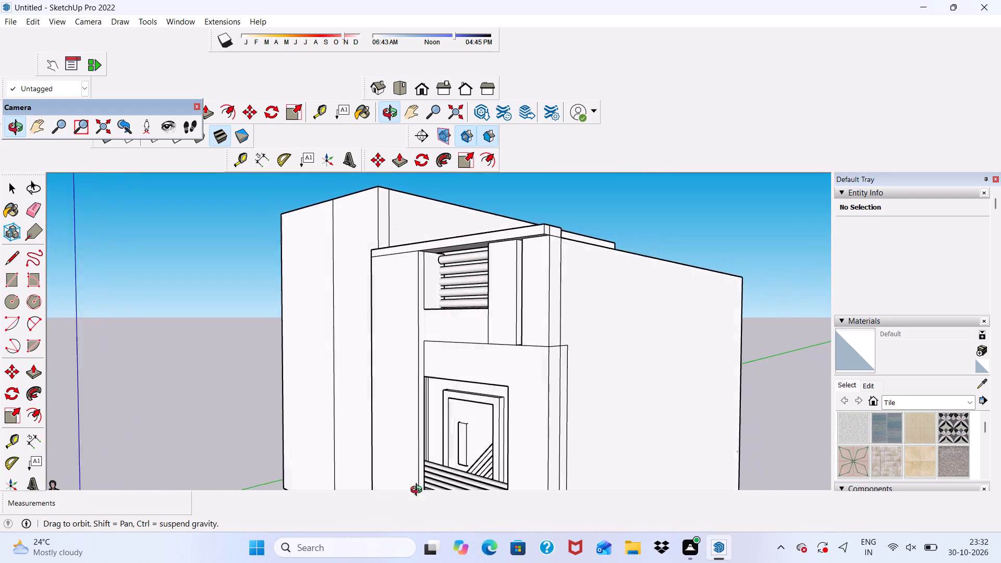
middle_drag(419, 491, 441, 482)
scroll(479, 422, up, 11)
key(space)
click(445, 412)
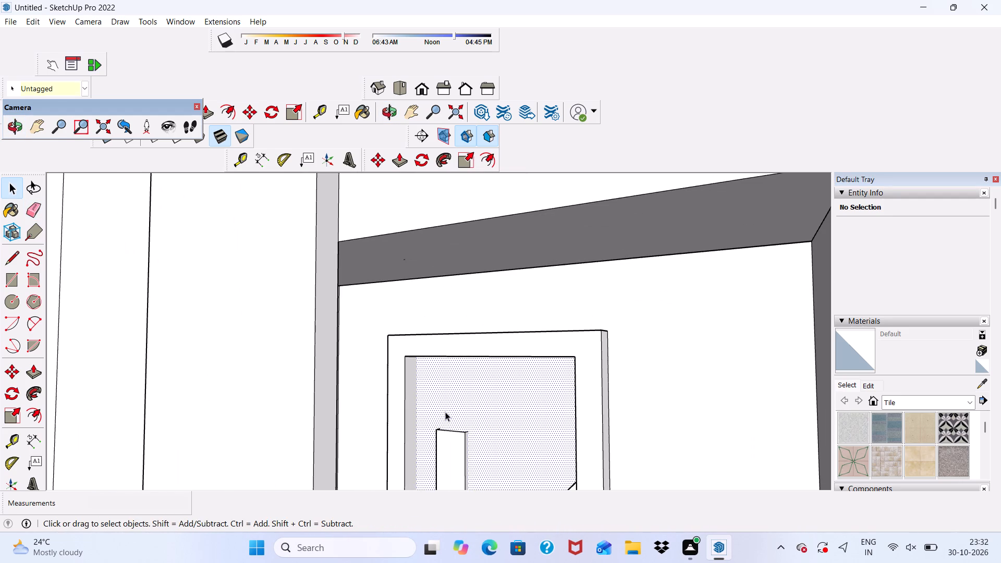
key(Delete)
scroll(437, 412, down, 3)
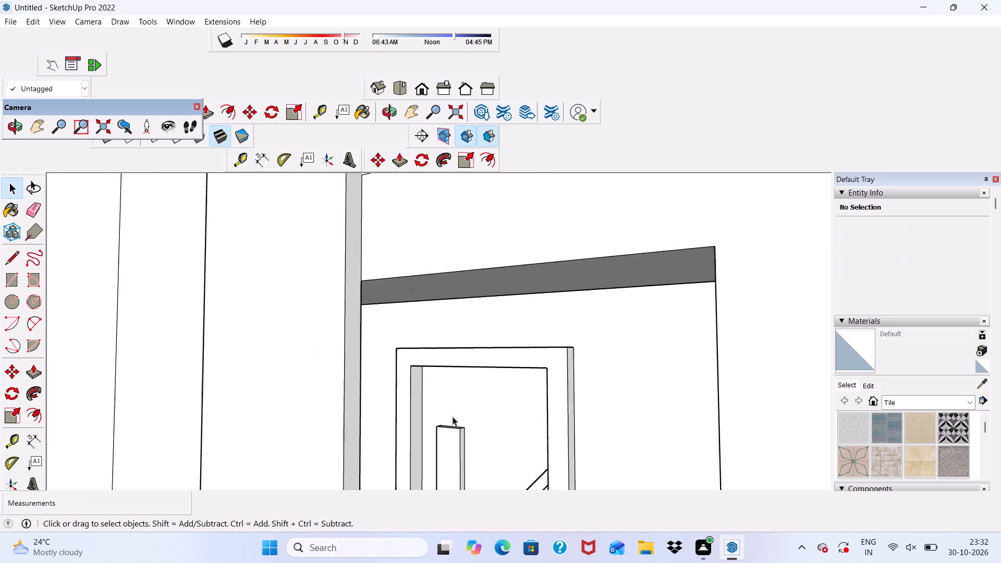
Erase the leftover vertical lines and the short line joining them on the outer side wall beside the balcony.
scroll(453, 417, down, 2)
scroll(509, 407, down, 1)
middle_drag(520, 429, 440, 436)
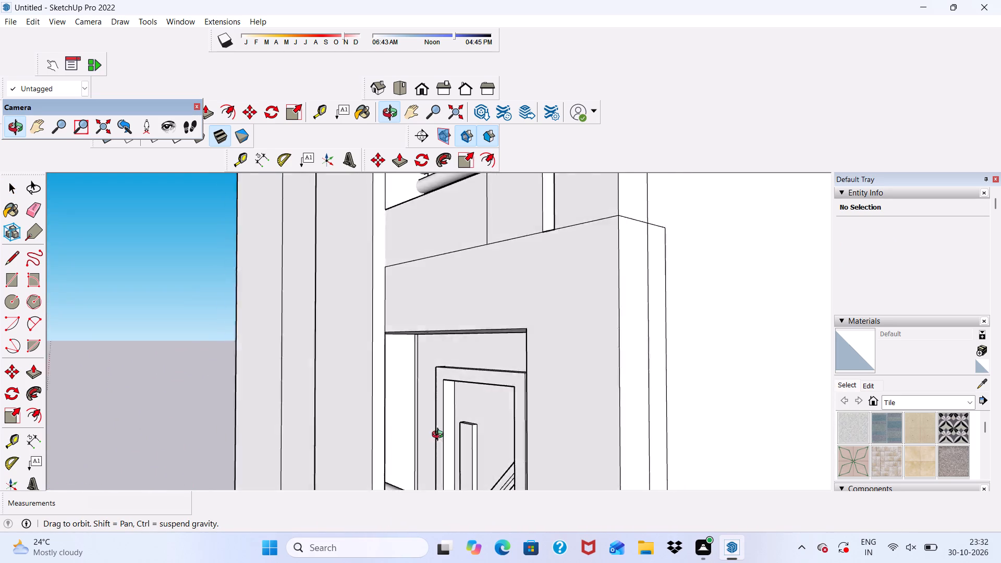
middle_drag(440, 436, 450, 433)
scroll(451, 433, up, 1)
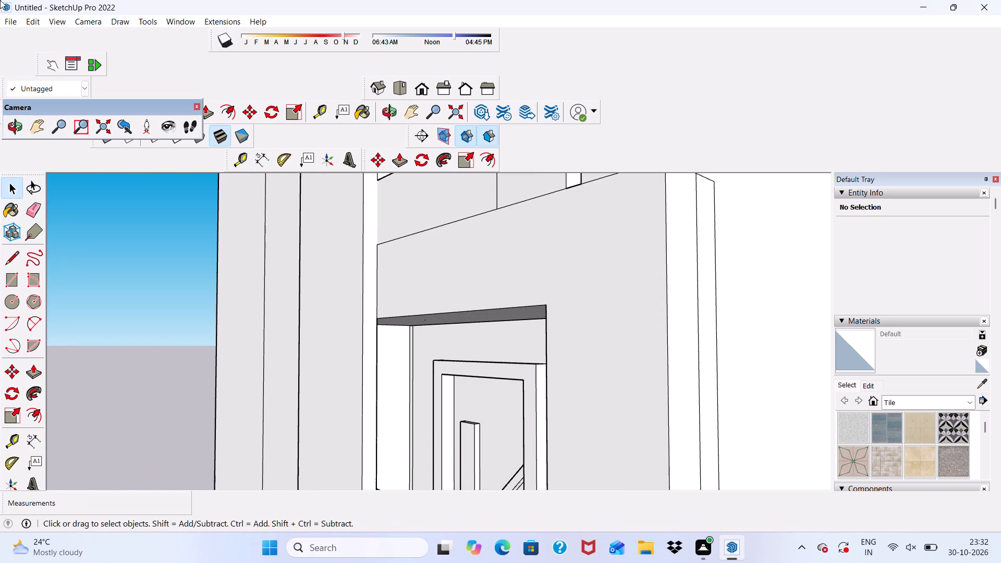
click(37, 206)
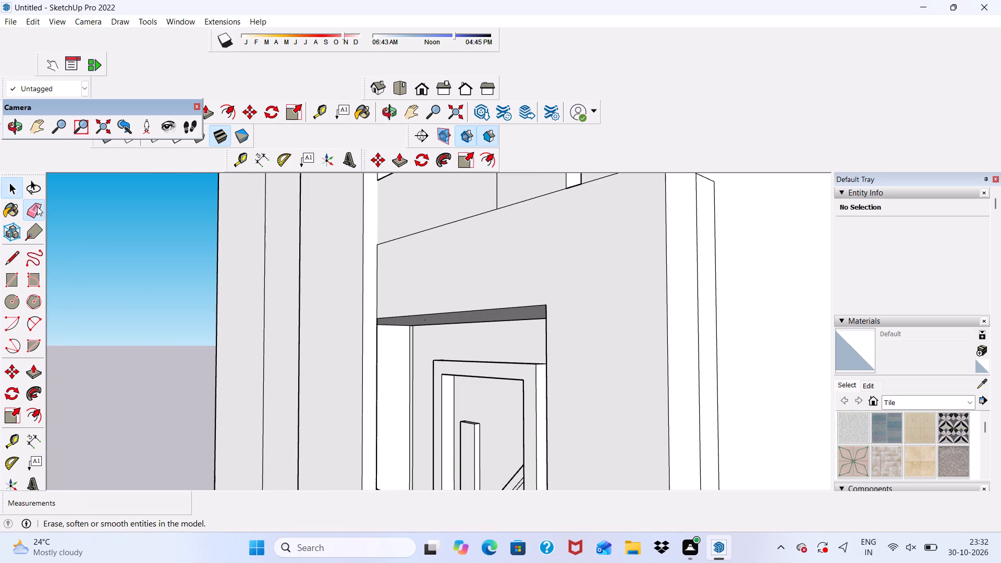
scroll(157, 262, down, 4)
scroll(478, 234, up, 5)
drag(477, 244, 478, 253)
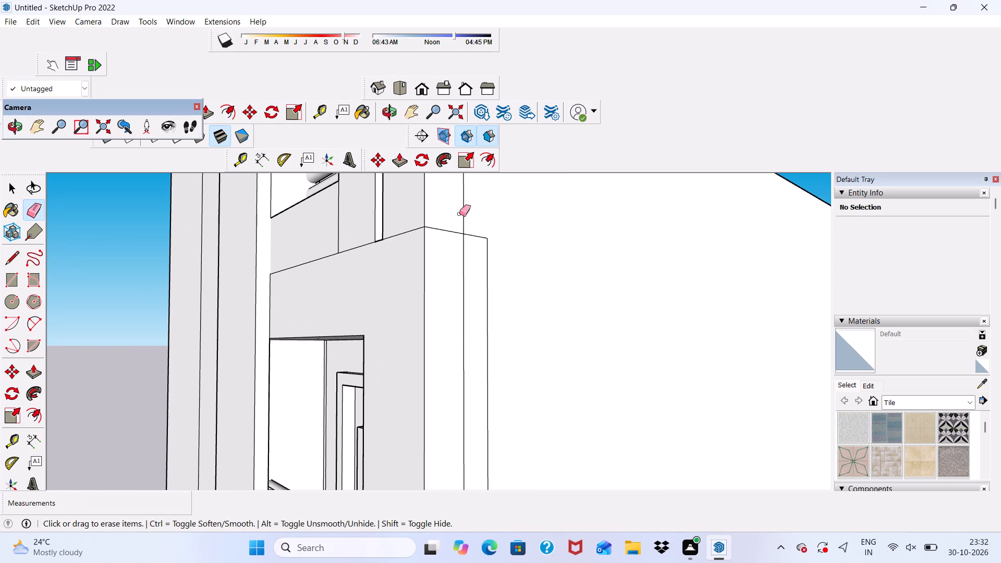
drag(459, 214, 466, 250)
drag(468, 337, 459, 368)
drag(461, 366, 486, 354)
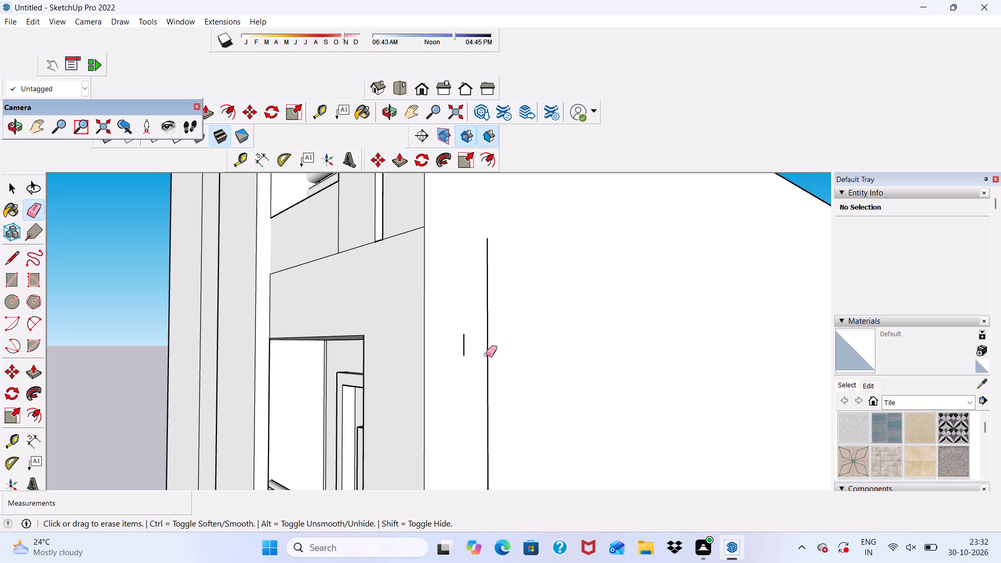
drag(486, 354, 488, 351)
drag(451, 337, 462, 348)
drag(463, 338, 467, 347)
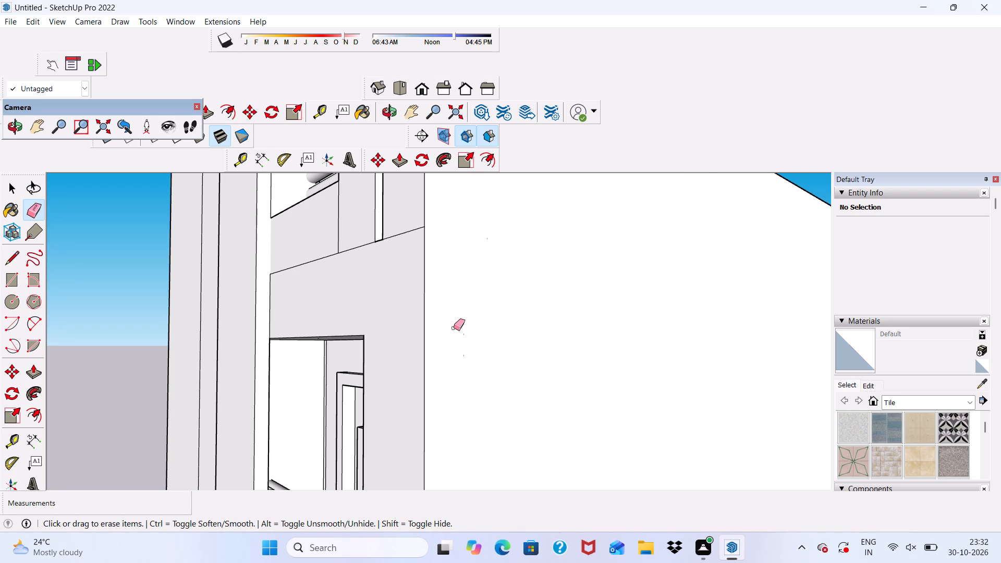
Erase the leftover short line segments on the outer side wall at the overhang's lower corner.
scroll(449, 325, down, 3)
middle_drag(445, 319, 562, 374)
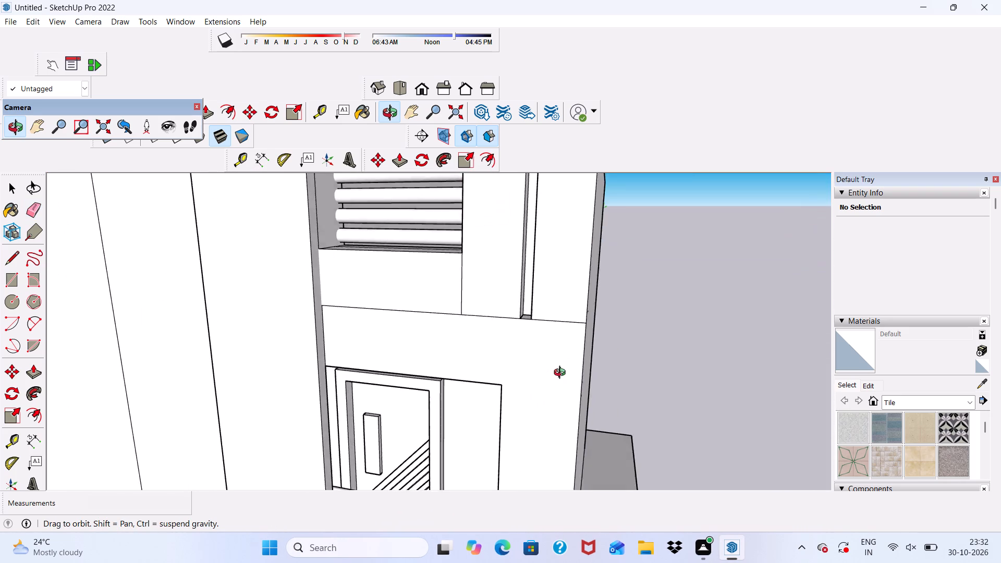
middle_drag(562, 374, 566, 334)
scroll(566, 334, up, 2)
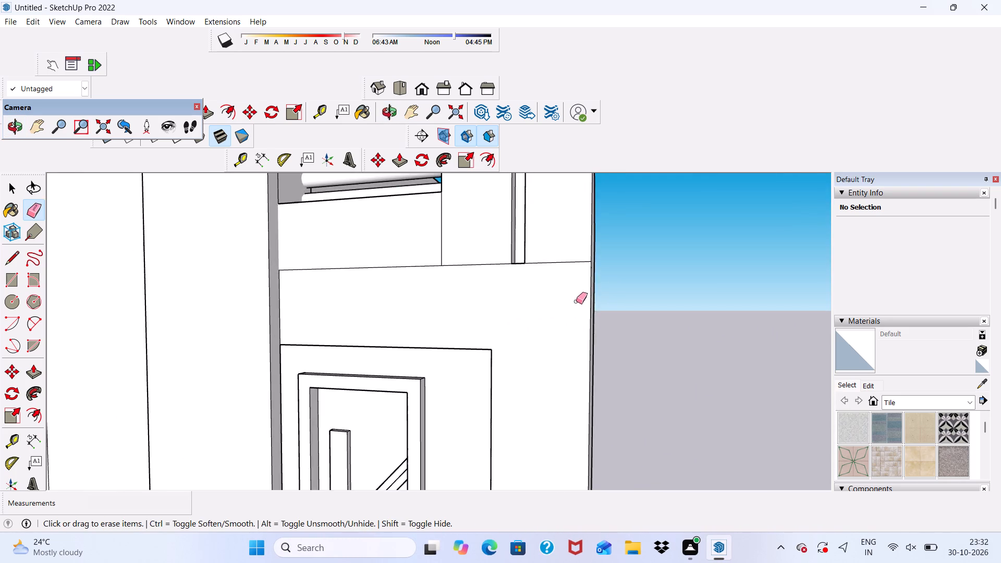
scroll(576, 269, down, 6)
scroll(572, 358, up, 2)
middle_drag(569, 358, 570, 388)
scroll(570, 388, down, 1)
scroll(570, 381, up, 2)
scroll(551, 281, down, 7)
middle_drag(572, 353, 565, 387)
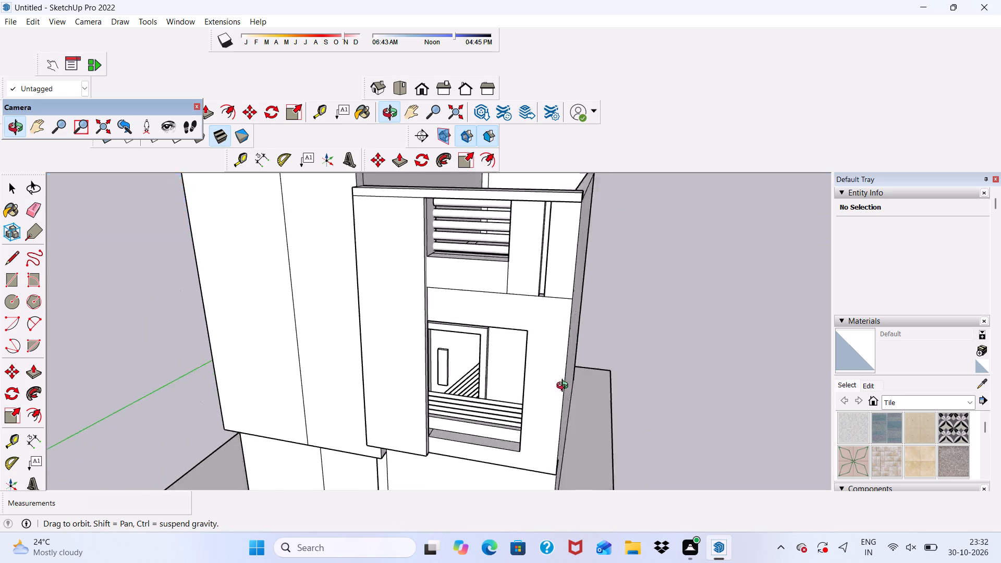
middle_drag(565, 387, 461, 310)
scroll(480, 469, up, 5)
scroll(483, 419, up, 5)
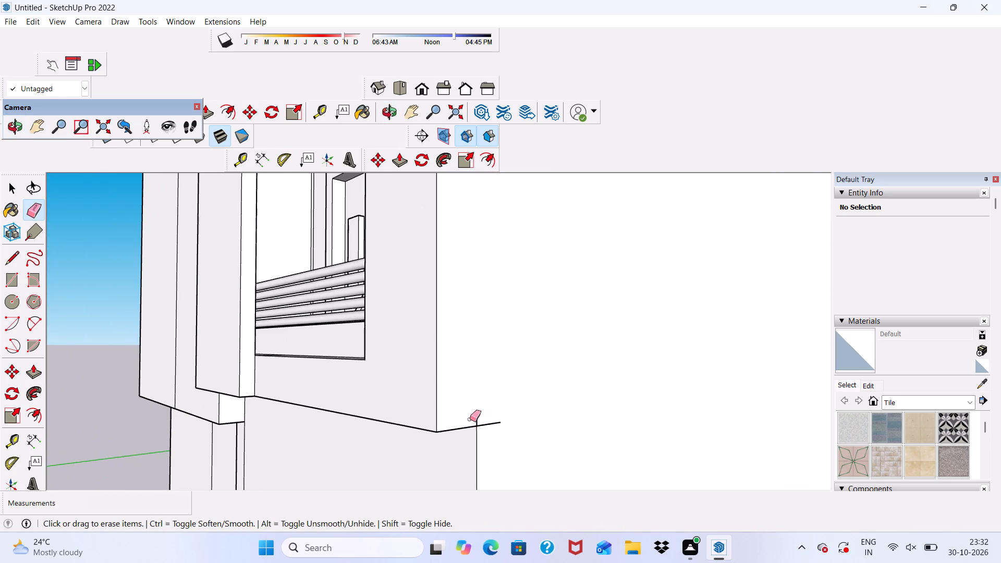
click(475, 418)
drag(485, 424, 491, 427)
scroll(485, 416, down, 1)
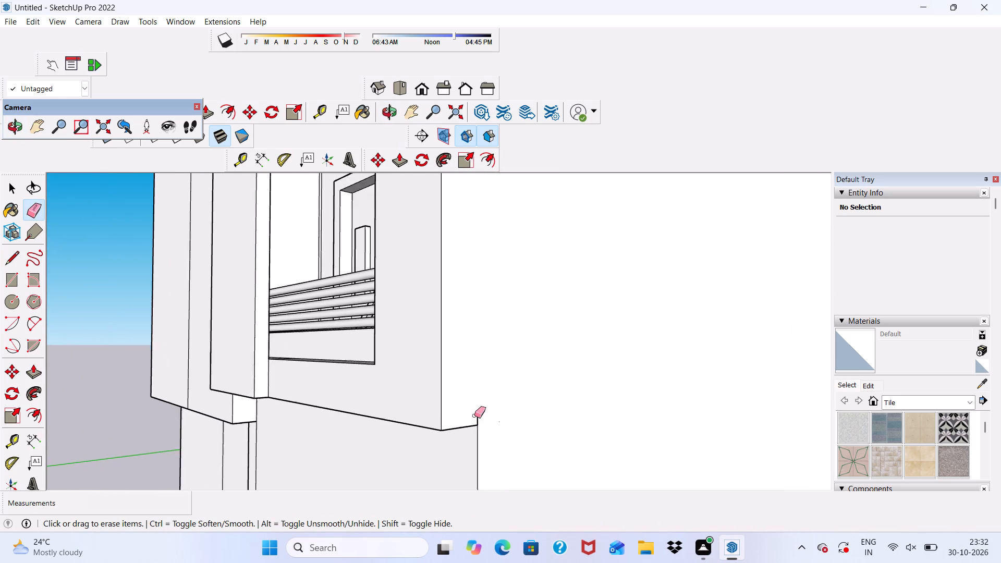
scroll(474, 415, up, 2)
drag(474, 414, 485, 412)
Erase the diagonal line crossing the floor ledge at the inner corner of the balcony opening.
scroll(392, 395, down, 4)
middle_drag(438, 284, 524, 225)
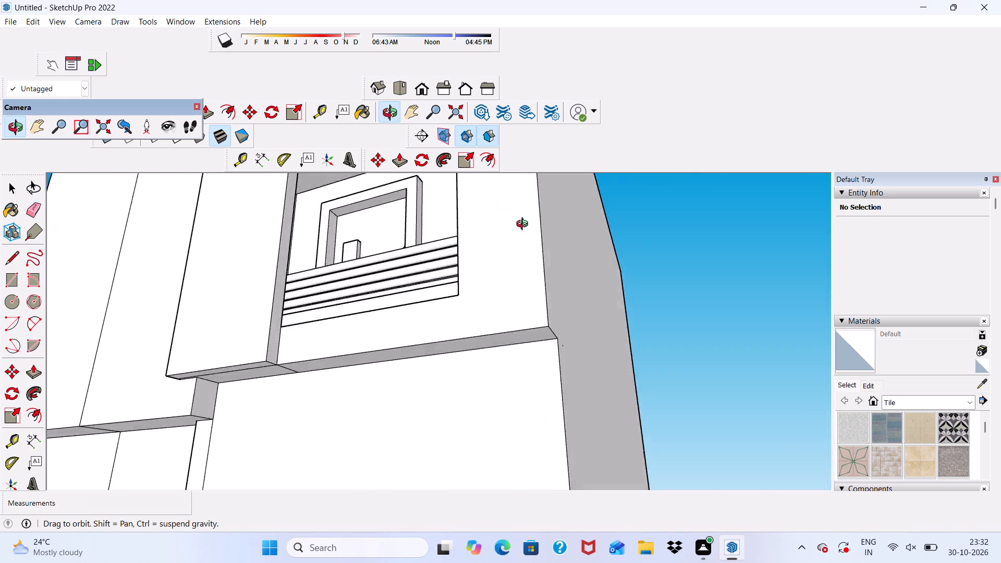
middle_drag(524, 225, 599, 334)
scroll(392, 391, up, 5)
scroll(316, 372, up, 6)
scroll(277, 424, down, 1)
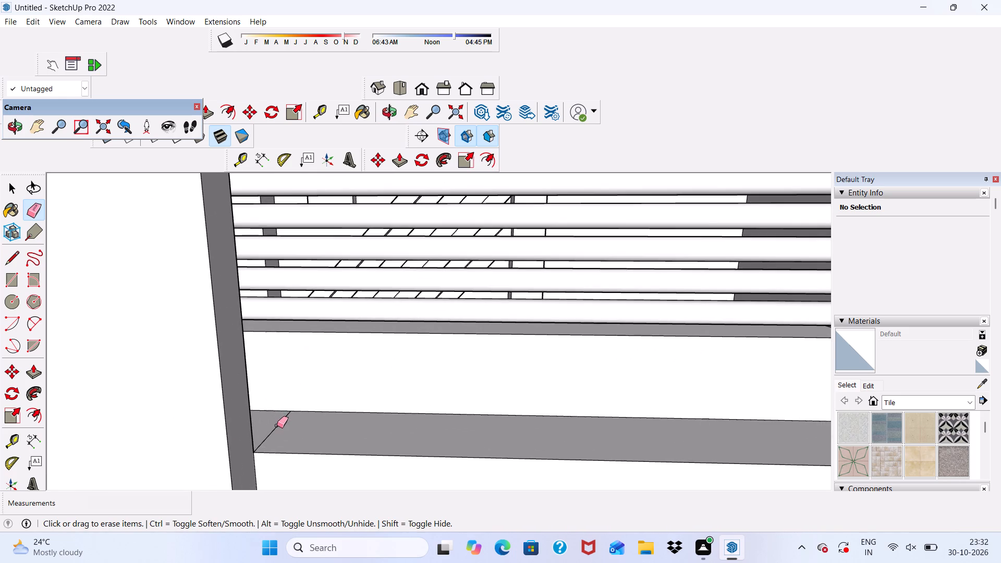
click(277, 425)
Erase the leftover dividing lines along the upper part of the projecting vertical panel's narrow side face.
scroll(270, 403, down, 13)
middle_drag(392, 439, 474, 482)
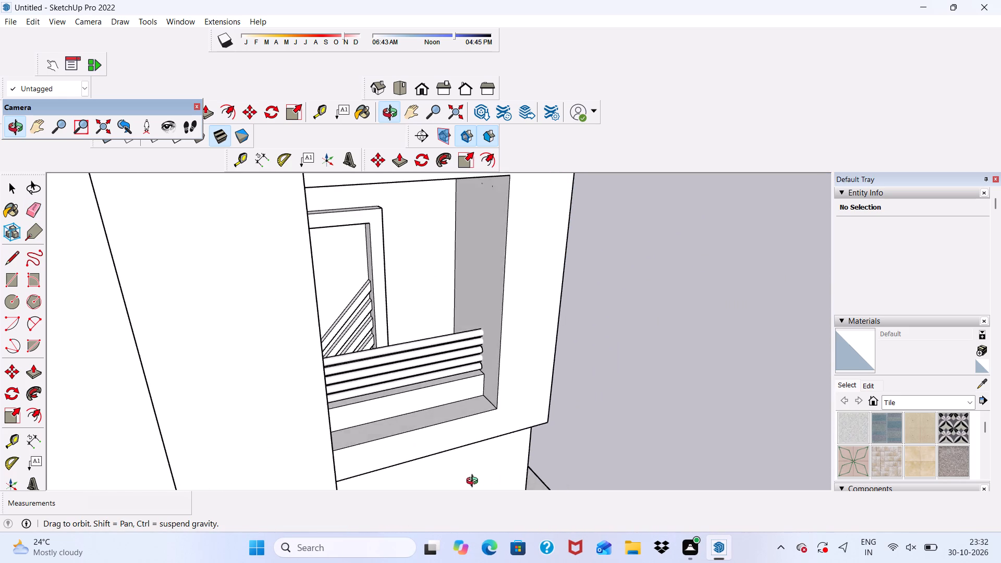
middle_drag(474, 482, 443, 481)
scroll(409, 397, up, 1)
scroll(391, 355, down, 5)
middle_drag(409, 430, 297, 376)
scroll(307, 373, up, 1)
scroll(329, 377, down, 6)
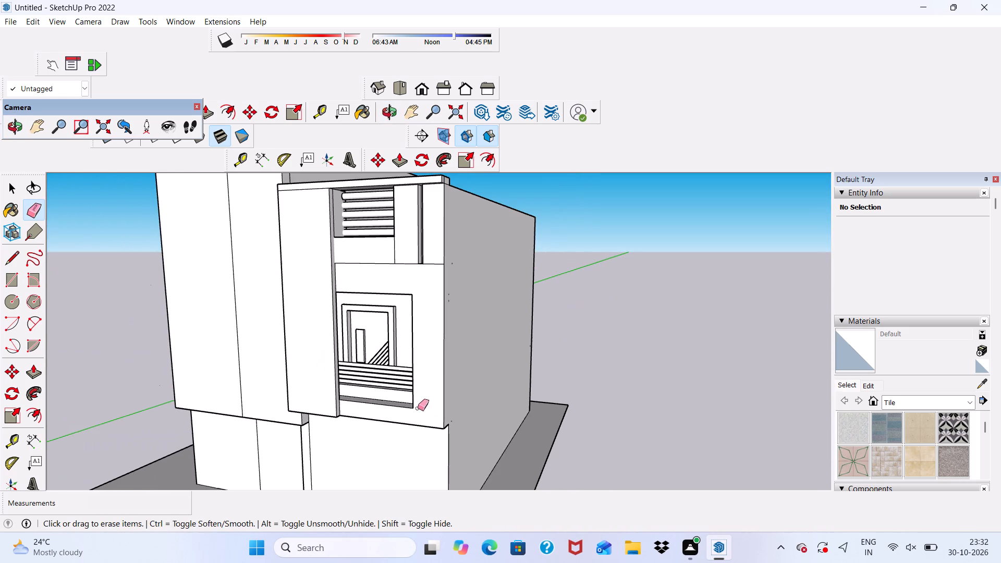
scroll(349, 232, up, 3)
key(space)
scroll(341, 231, up, 2)
scroll(337, 234, down, 3)
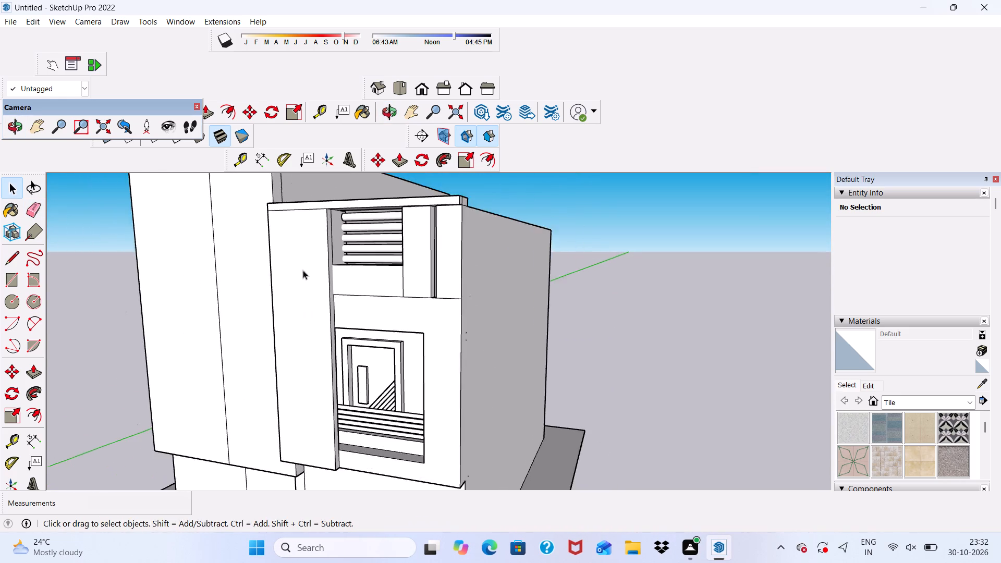
middle_drag(298, 275, 543, 316)
scroll(320, 348, up, 4)
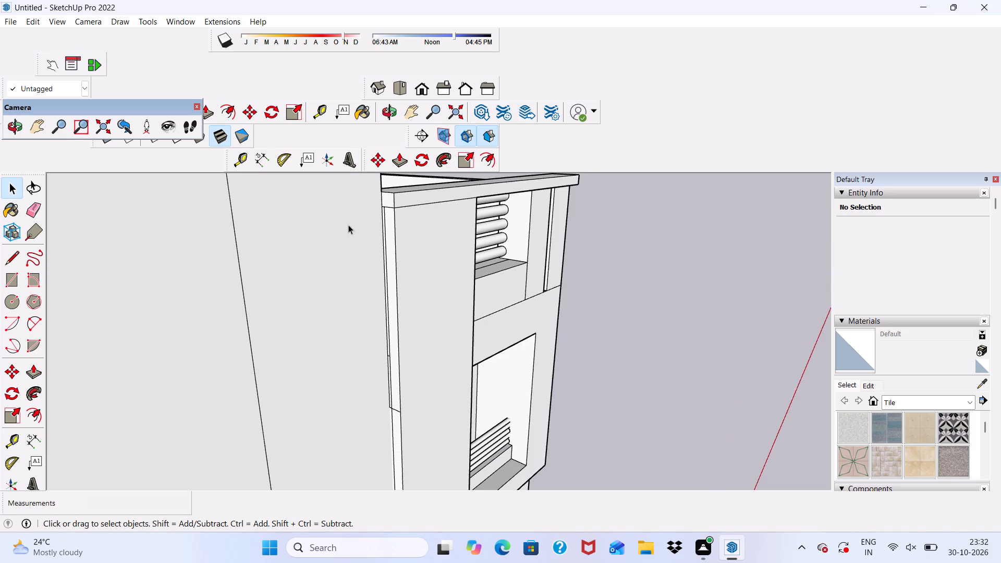
click(31, 207)
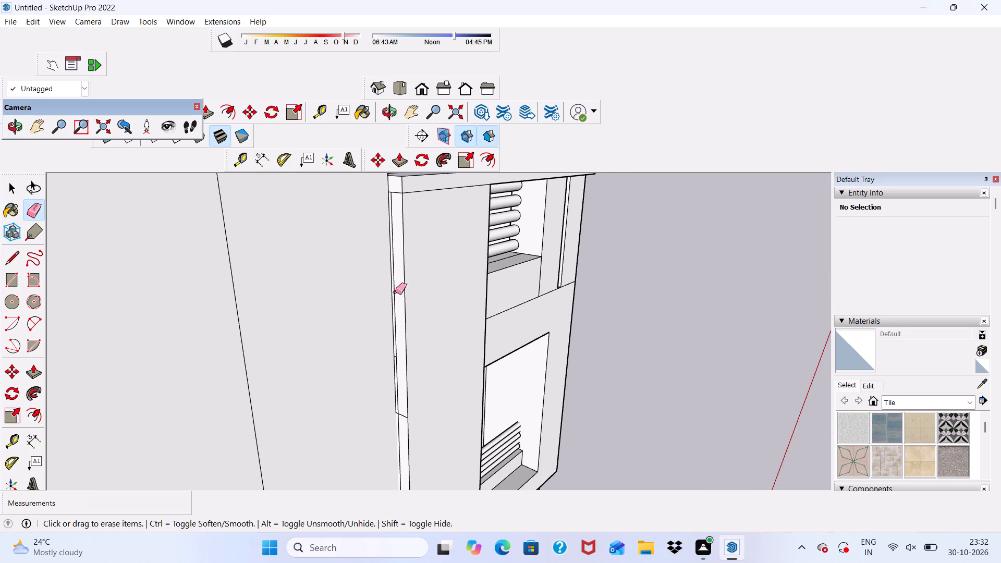
scroll(406, 294, up, 6)
scroll(392, 249, up, 4)
click(390, 248)
scroll(390, 248, down, 8)
scroll(398, 414, up, 12)
drag(404, 333, 404, 355)
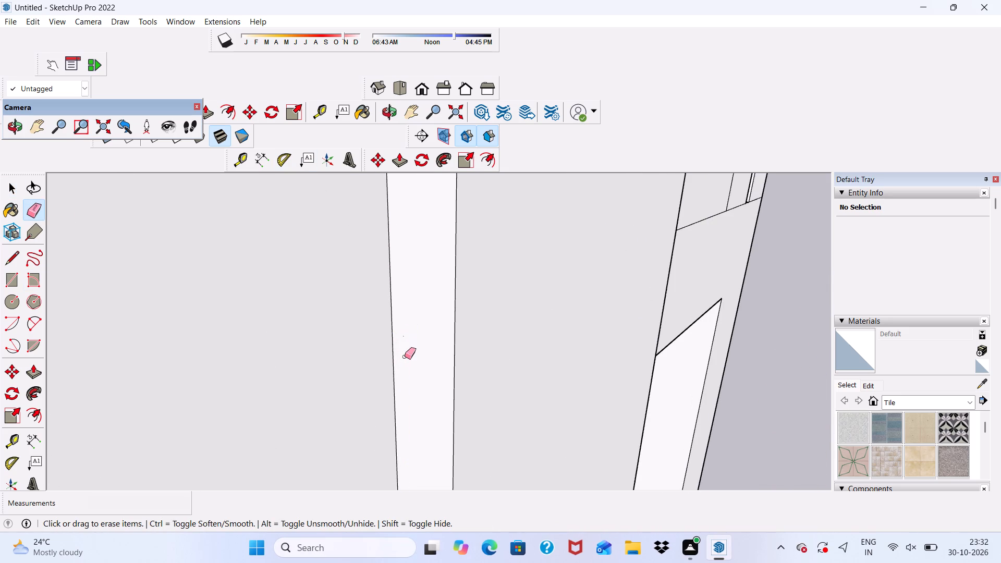
Erase the remaining cross line and the vertical line on the lower part of the panel's narrow side face.
scroll(404, 296, down, 6)
scroll(413, 476, up, 6)
scroll(422, 455, down, 1)
middle_drag(422, 455, 483, 287)
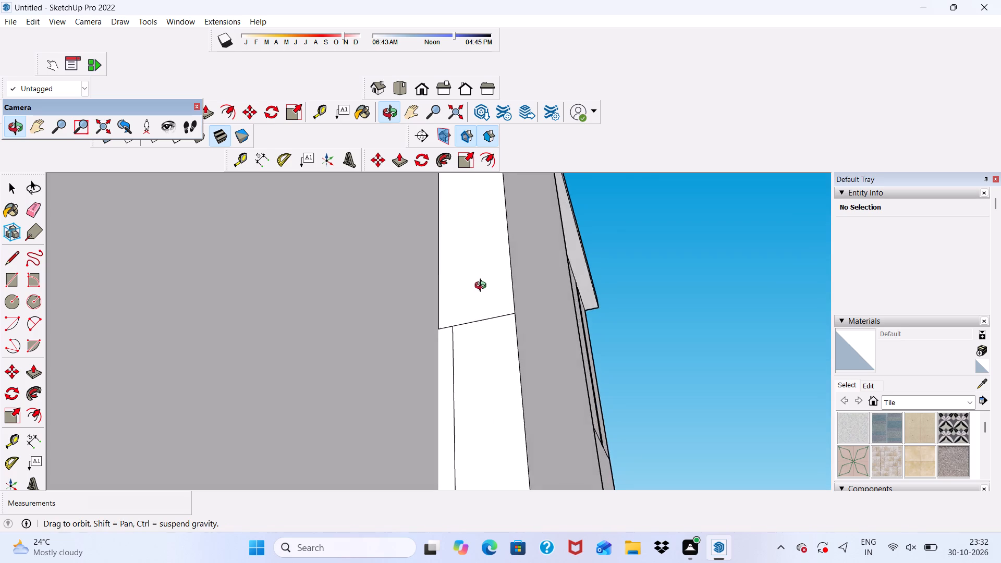
middle_drag(483, 287, 481, 301)
drag(478, 339, 478, 358)
drag(439, 346, 444, 352)
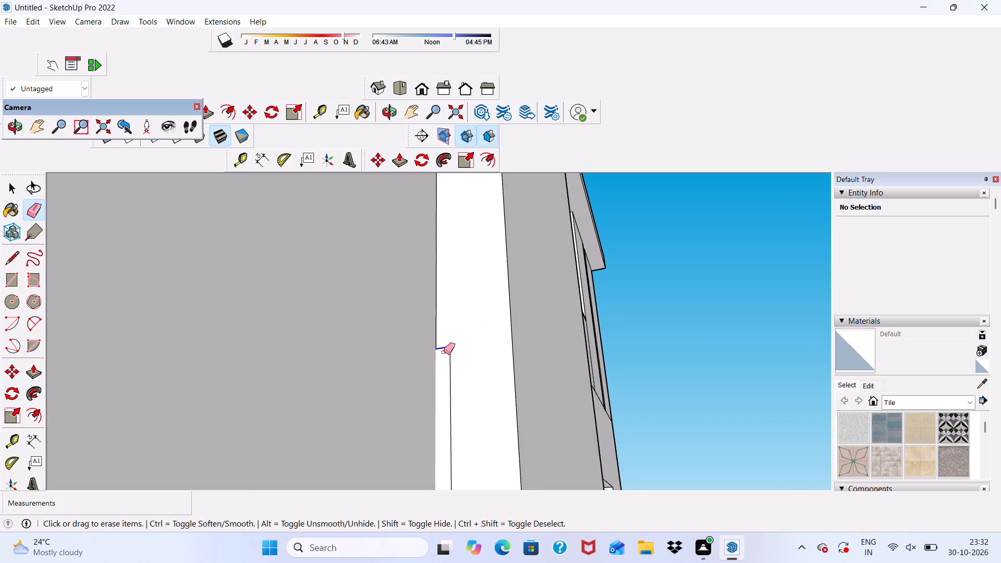
drag(444, 352, 451, 371)
Erase the stray speck left on the balcony opening's ceiling.
scroll(442, 308, down, 16)
middle_drag(507, 335, 304, 382)
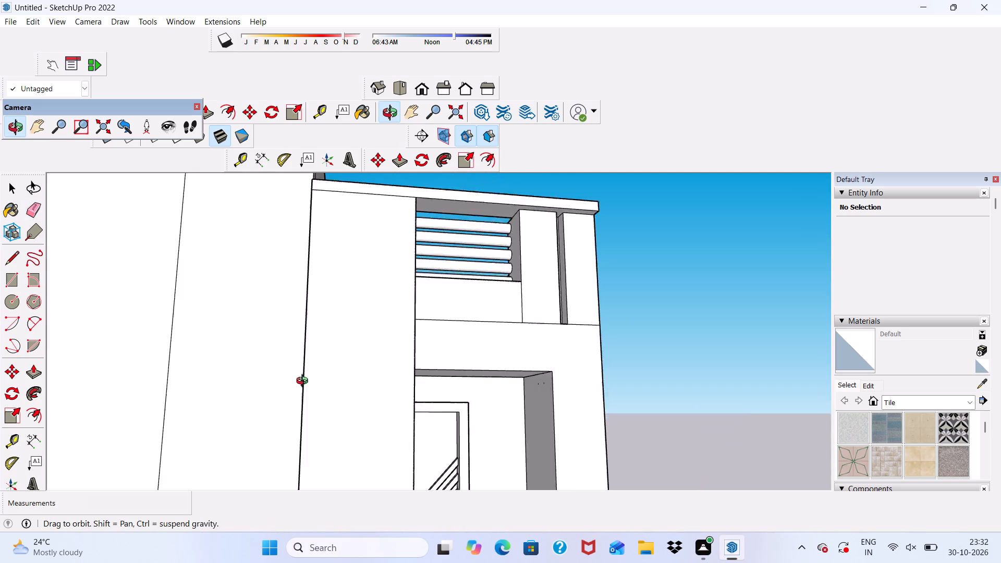
middle_drag(304, 382, 192, 375)
scroll(411, 393, up, 10)
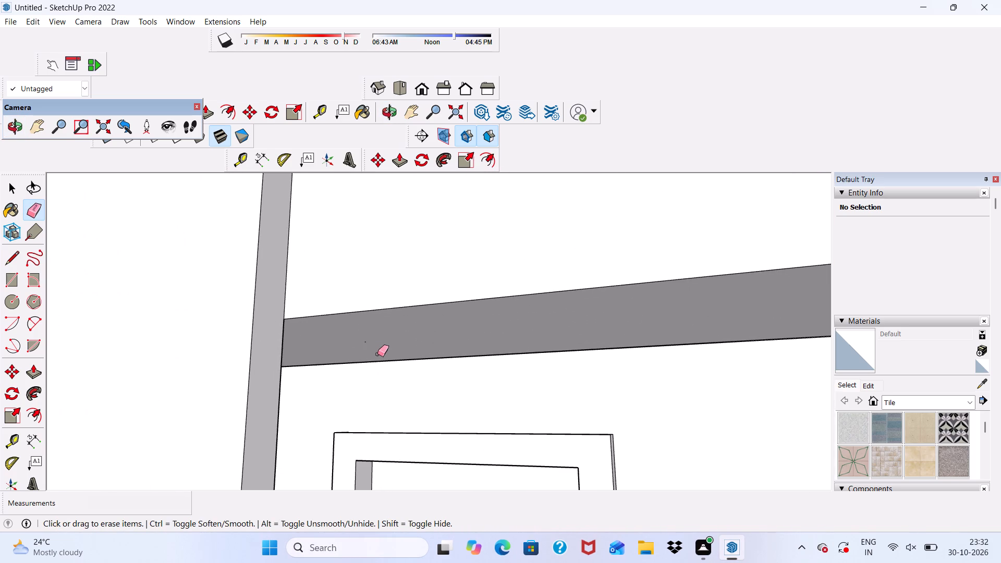
drag(359, 344, 367, 346)
drag(368, 339, 369, 346)
drag(371, 334, 372, 348)
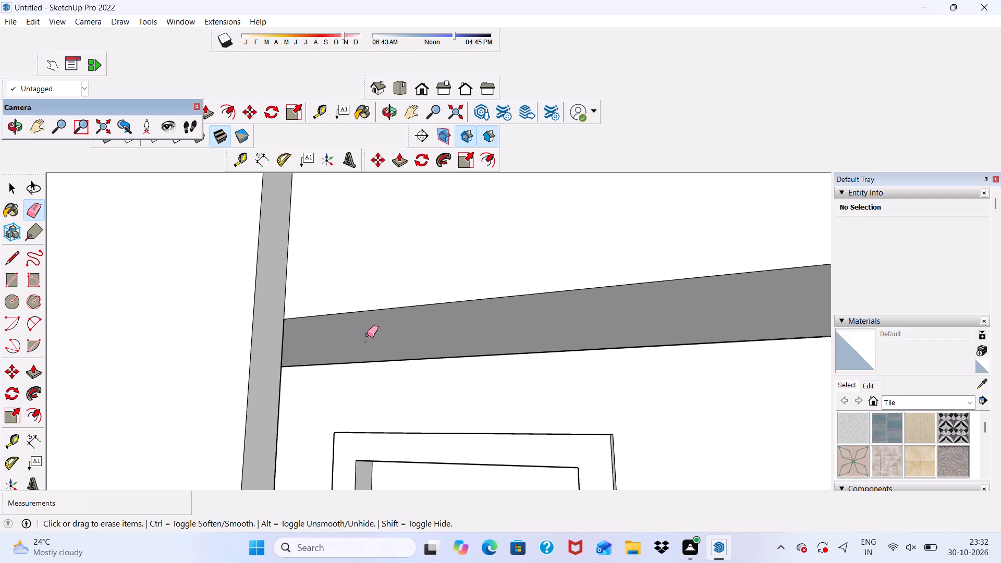
drag(363, 334, 361, 342)
drag(363, 340, 368, 348)
drag(366, 339, 367, 346)
Erase the stray specks on the balcony opening's inner side face, just below the ceiling corner.
scroll(368, 338, down, 12)
middle_drag(482, 357, 482, 358)
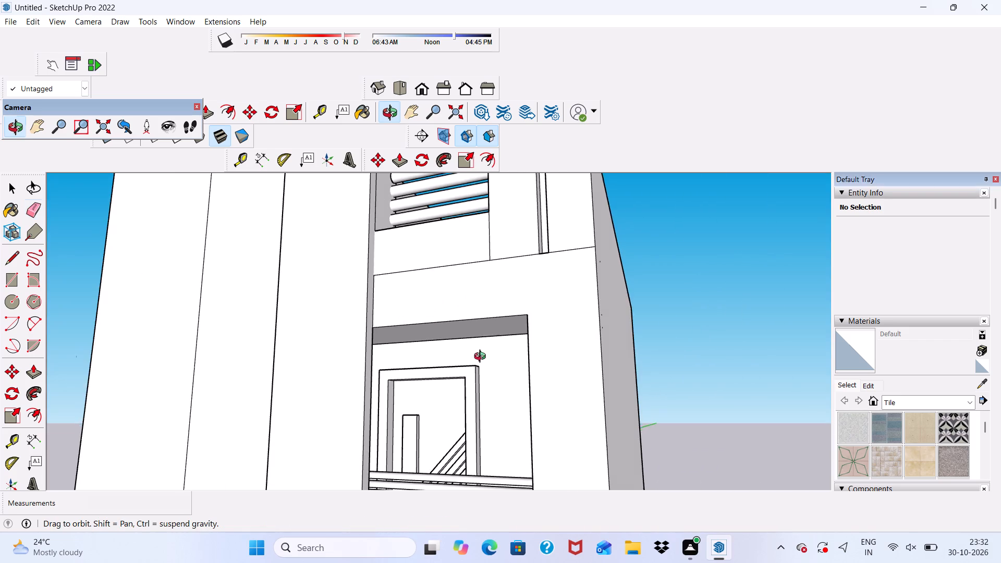
middle_drag(482, 358, 578, 366)
scroll(560, 357, up, 9)
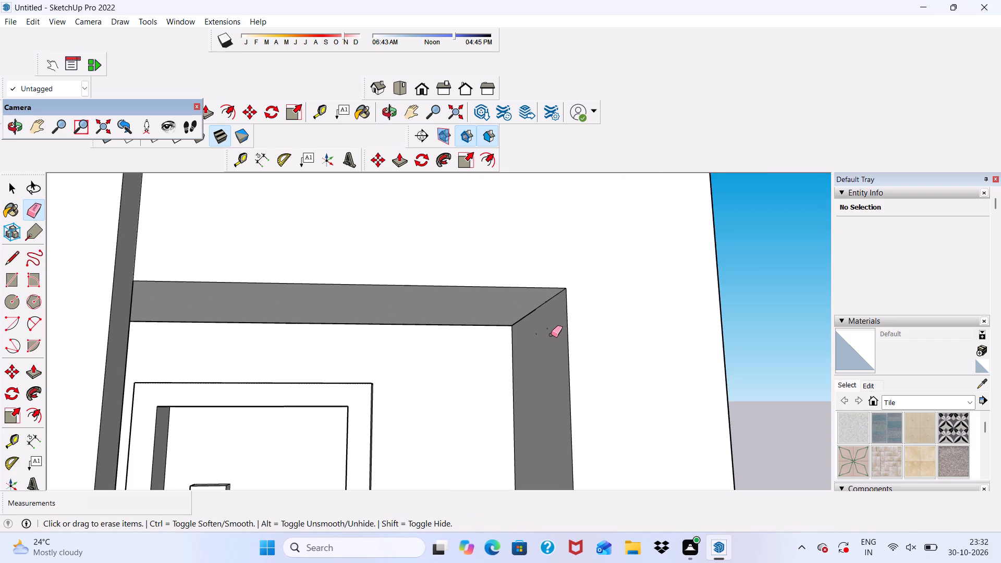
scroll(551, 335, up, 10)
drag(546, 319, 541, 331)
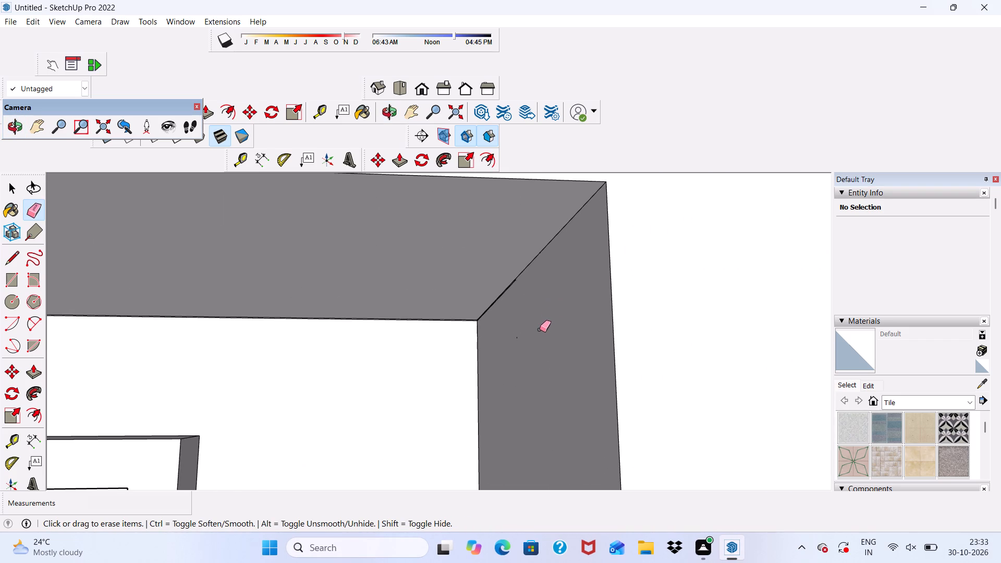
drag(540, 319, 547, 337)
drag(542, 322, 533, 336)
drag(519, 336, 514, 340)
drag(512, 337, 517, 347)
drag(520, 335, 524, 346)
Erase the leftover lines of the small narrow rectangle at the bottom of the vertical panel's side face.
scroll(544, 300, down, 20)
scroll(544, 300, down, 4)
scroll(613, 313, down, 6)
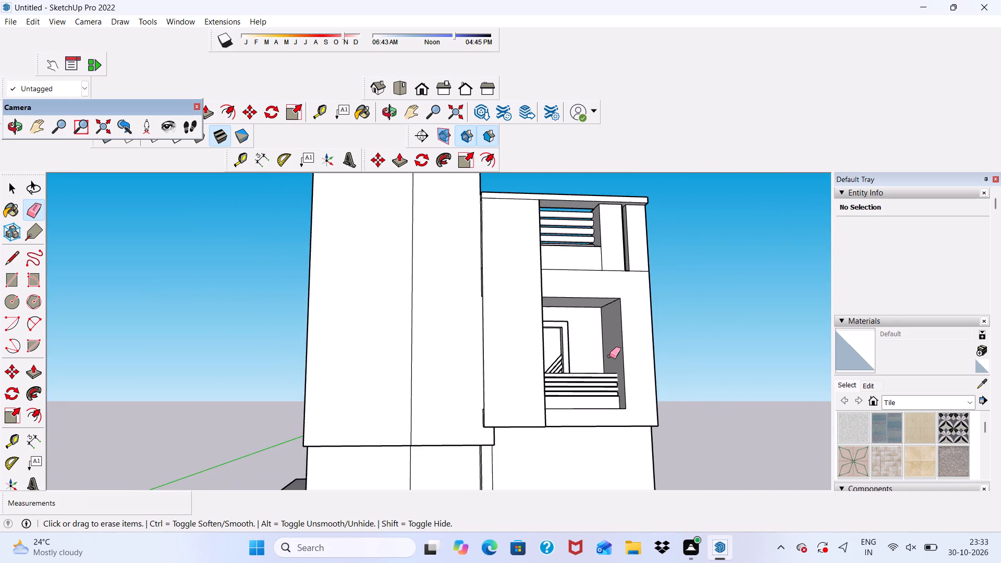
scroll(554, 362, down, 4)
middle_drag(533, 396, 632, 395)
scroll(488, 433, up, 3)
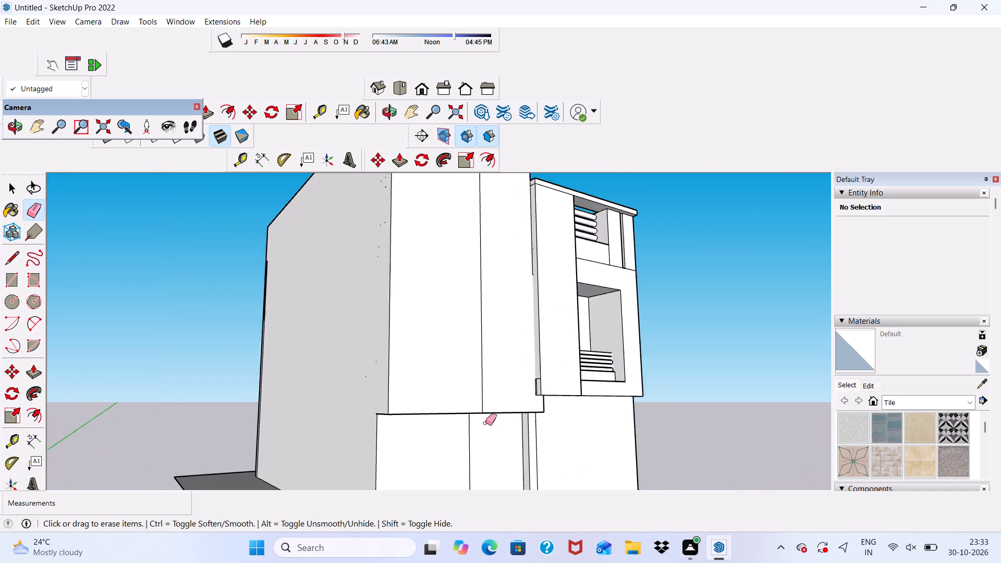
scroll(485, 423, up, 3)
scroll(550, 380, up, 15)
drag(548, 357, 546, 373)
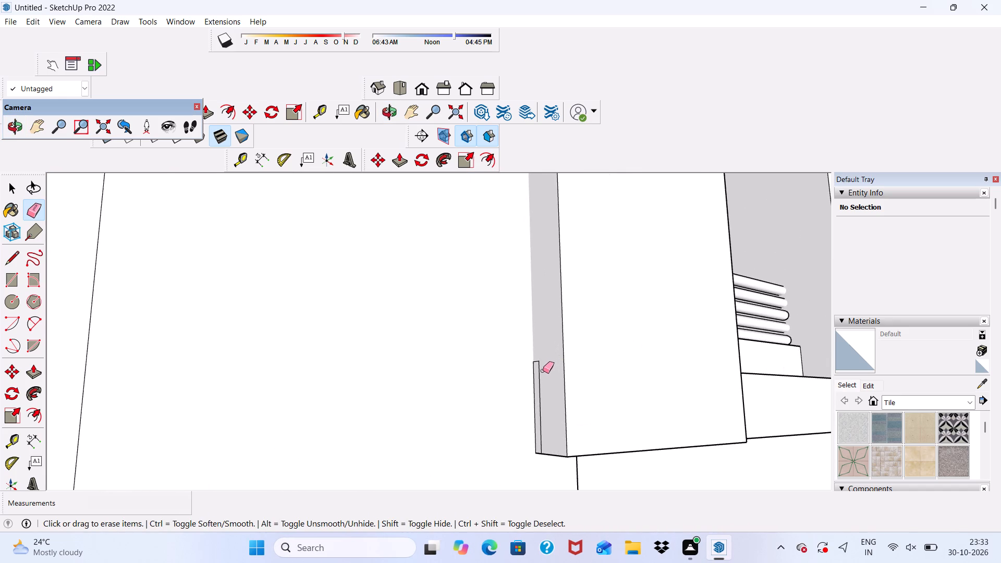
drag(541, 364, 535, 369)
drag(538, 360, 537, 366)
Examine the vertical panel's side edge and the upper facade for remaining stray lines.
scroll(539, 350, down, 5)
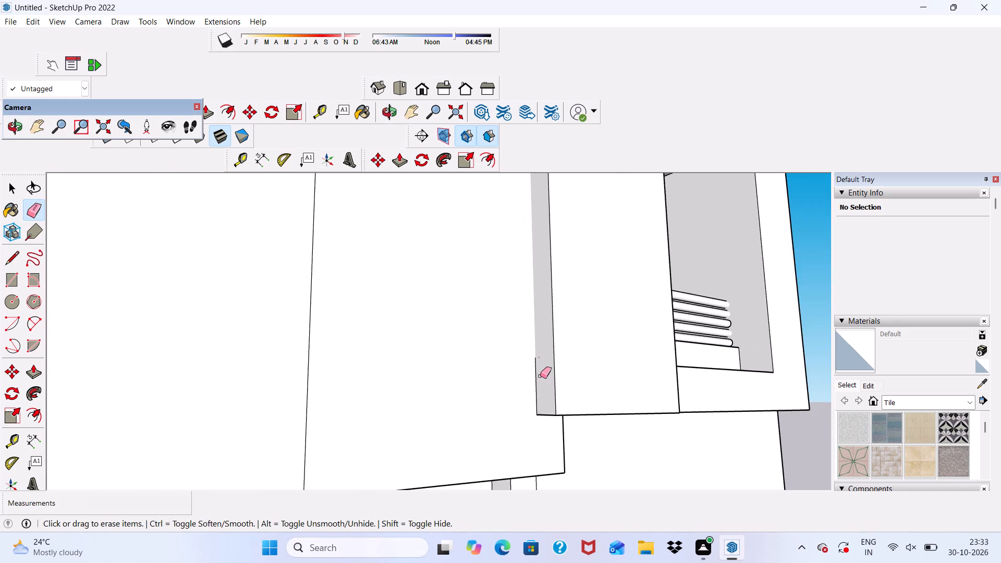
scroll(535, 363, up, 5)
scroll(534, 353, down, 11)
scroll(550, 428, up, 1)
scroll(540, 411, down, 12)
scroll(561, 304, up, 2)
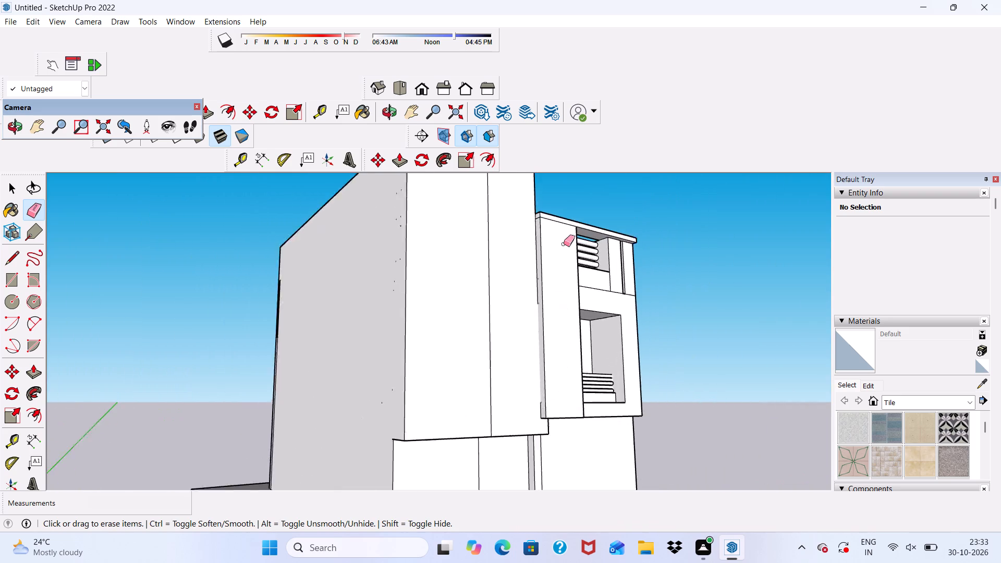
scroll(564, 244, up, 8)
scroll(528, 259, down, 4)
middle_drag(519, 238, 413, 287)
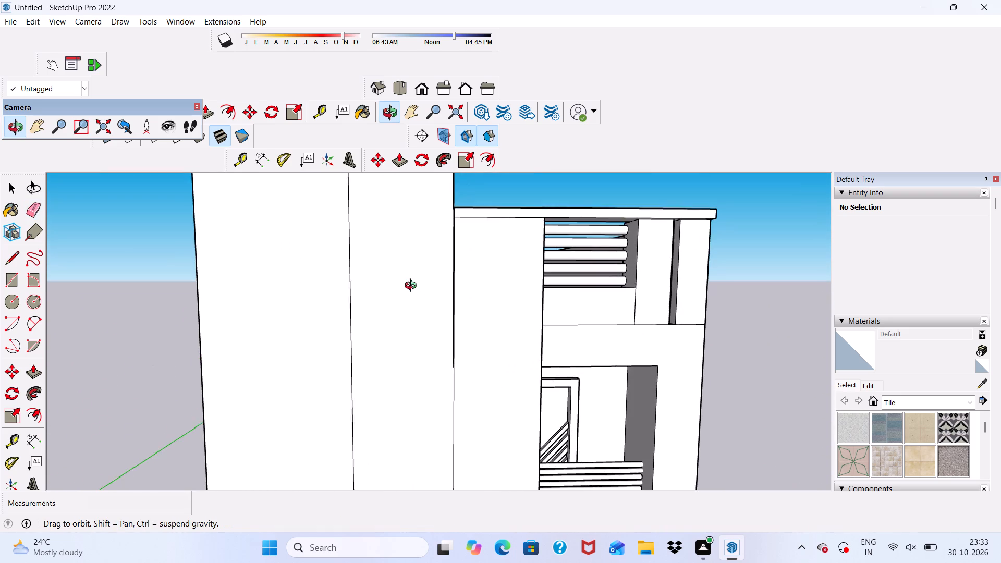
middle_drag(413, 287, 412, 286)
scroll(482, 229, up, 1)
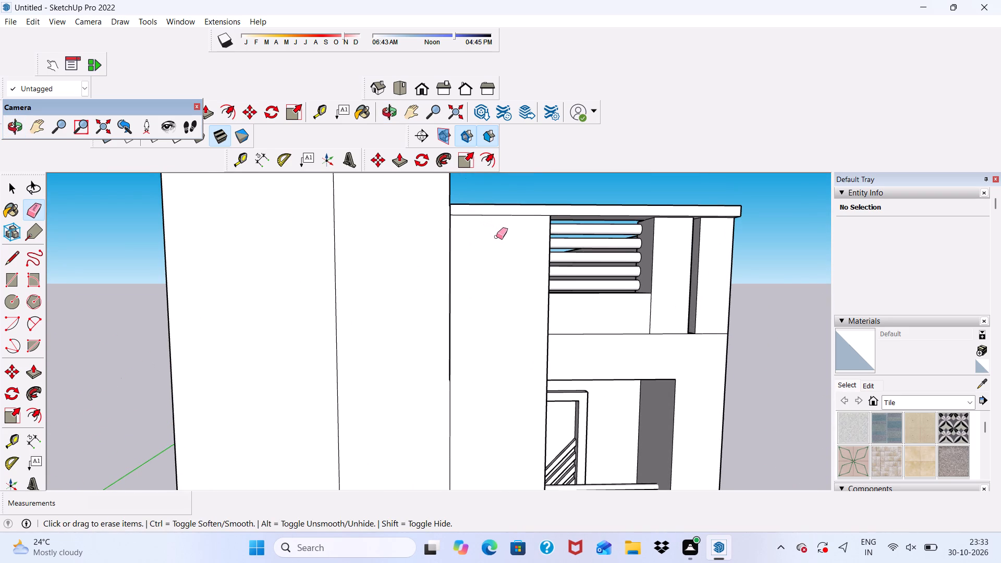
Erase the vertical dividing line on the projecting block's upper front face and its continuation on the underside.
scroll(497, 237, down, 5)
middle_drag(499, 299, 568, 399)
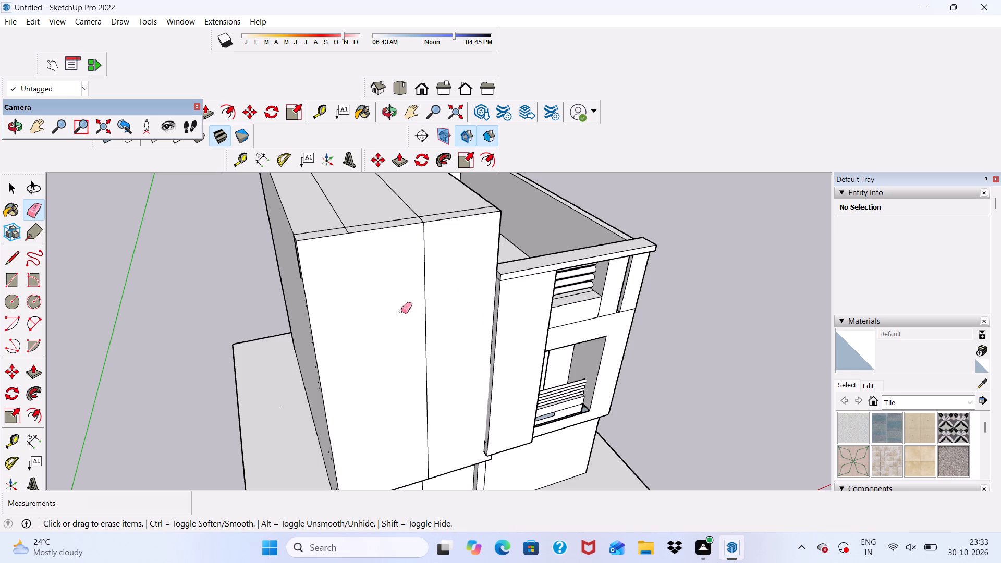
drag(401, 311, 445, 322)
scroll(426, 308, down, 3)
middle_drag(424, 321, 369, 148)
middle_drag(380, 385, 377, 317)
scroll(388, 347, up, 11)
click(405, 363)
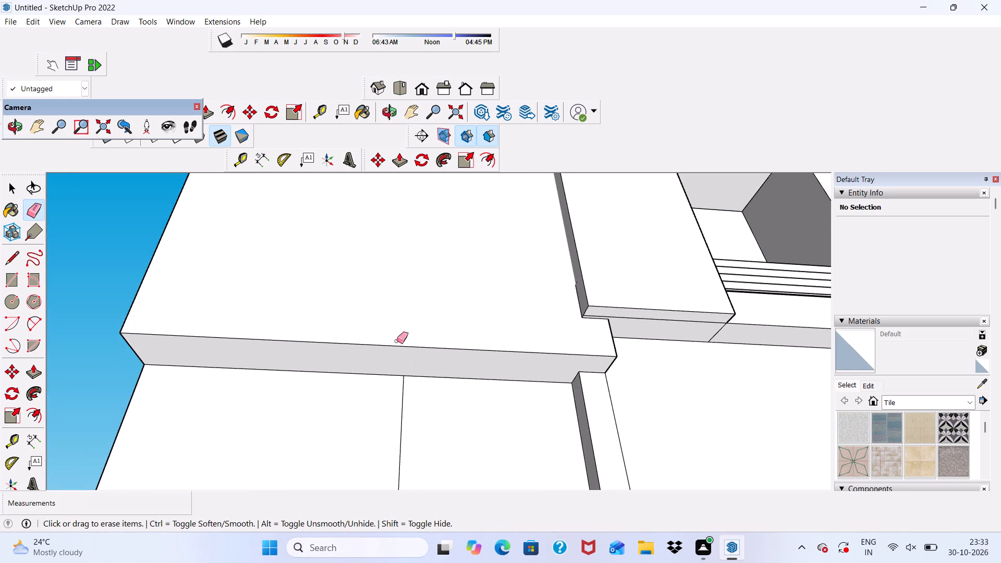
Erase the leftover line on the vertical panel's underside, where it meets the projecting block.
scroll(397, 341, down, 5)
middle_drag(415, 382, 516, 450)
scroll(533, 368, up, 6)
scroll(540, 342, down, 2)
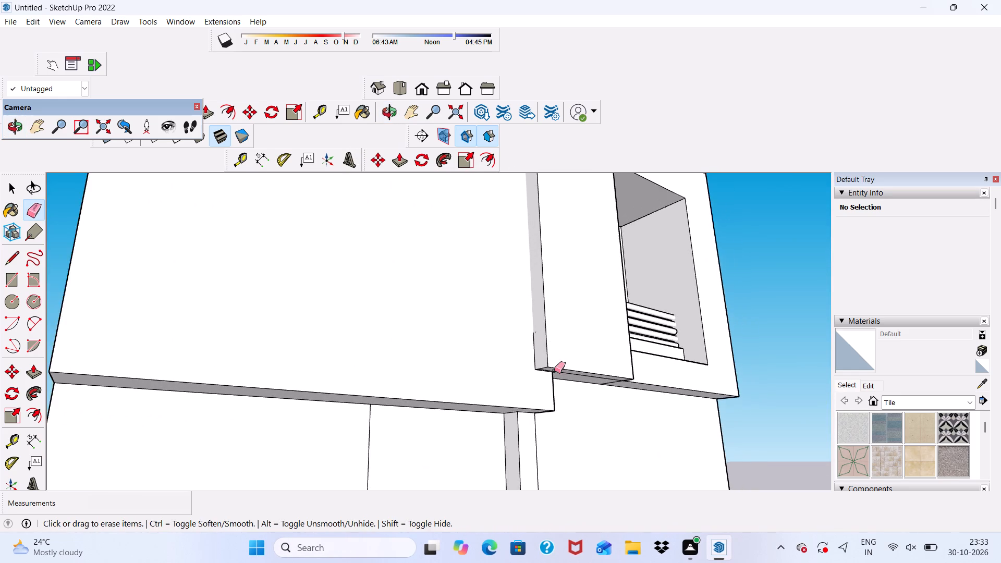
middle_drag(560, 384, 541, 329)
scroll(541, 329, up, 5)
drag(566, 334, 571, 346)
Examine the undersides of the projecting block and panel and the whole facade for remaining stray lines.
scroll(563, 336, down, 1)
middle_drag(582, 365, 464, 362)
scroll(432, 383, up, 4)
key(space)
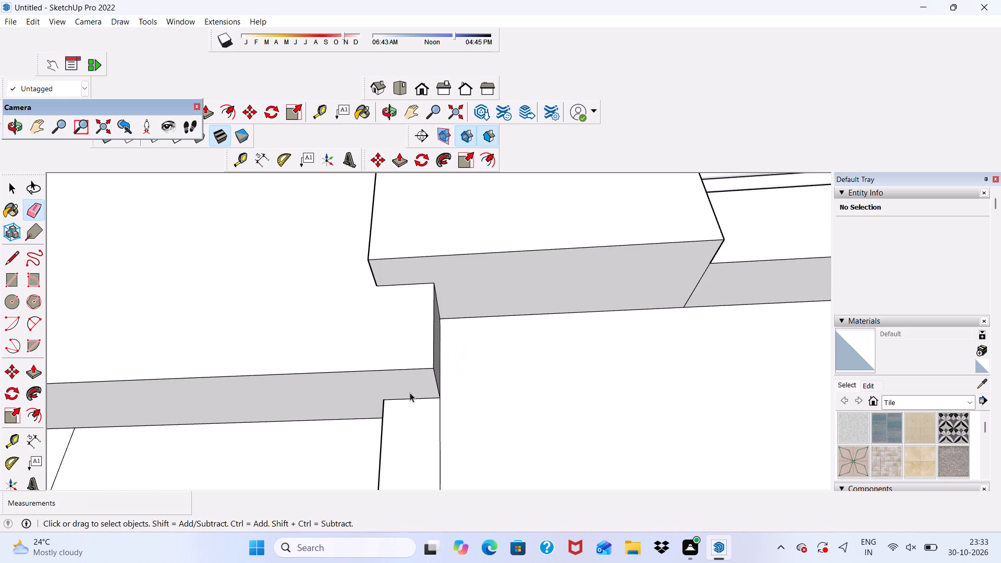
click(402, 384)
scroll(394, 376, down, 4)
scroll(376, 207, down, 3)
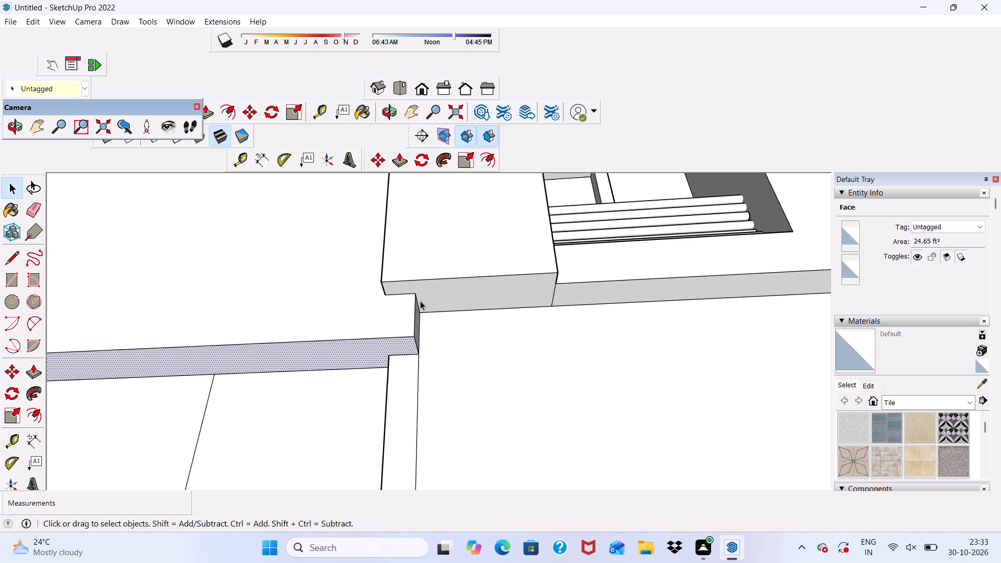
middle_drag(420, 301, 518, 420)
scroll(533, 334, down, 5)
scroll(463, 319, down, 5)
scroll(514, 339, down, 2)
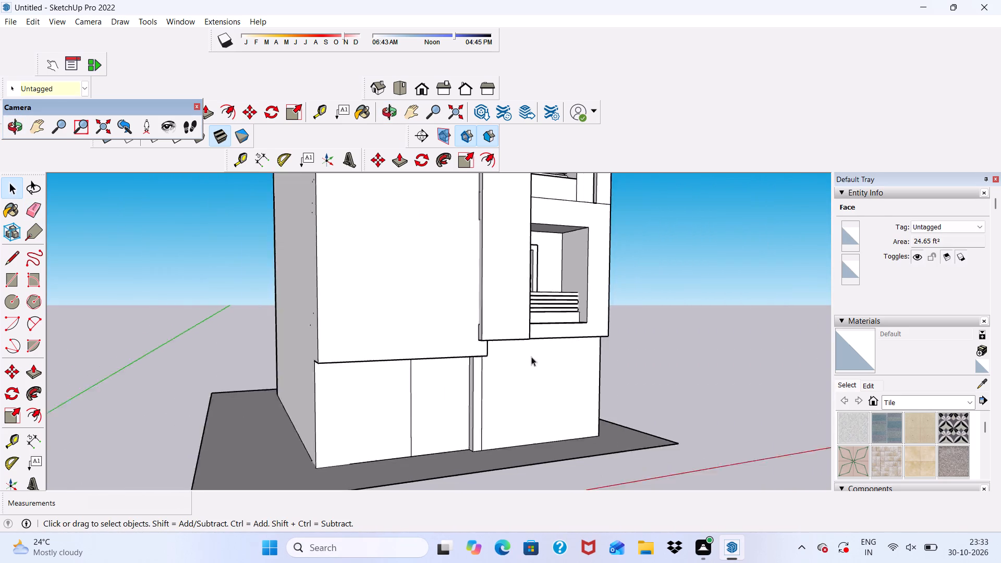
scroll(531, 357, down, 6)
middle_drag(443, 329, 462, 362)
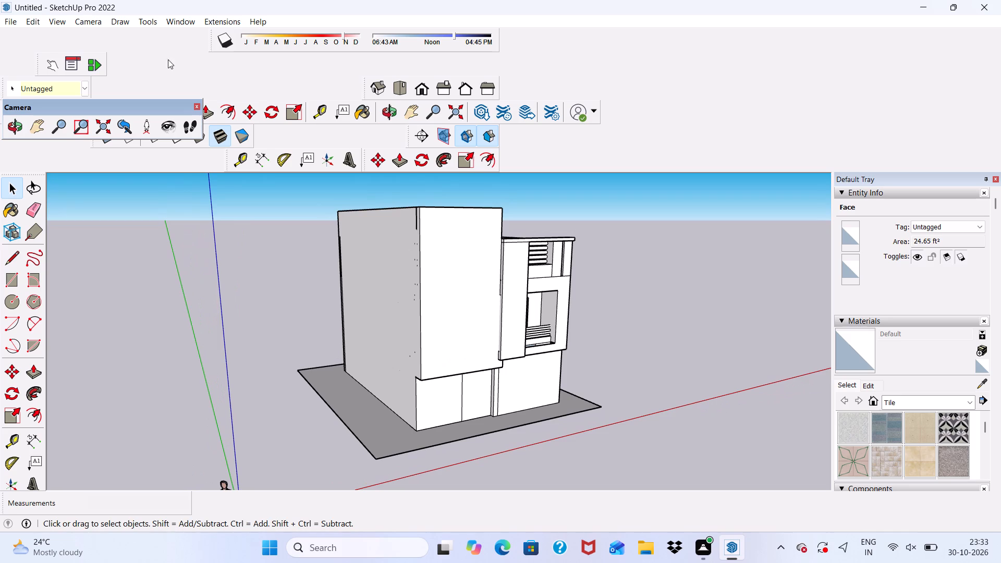
Erase the upper stray specks on the outer side wall closest to the front corner.
click(34, 203)
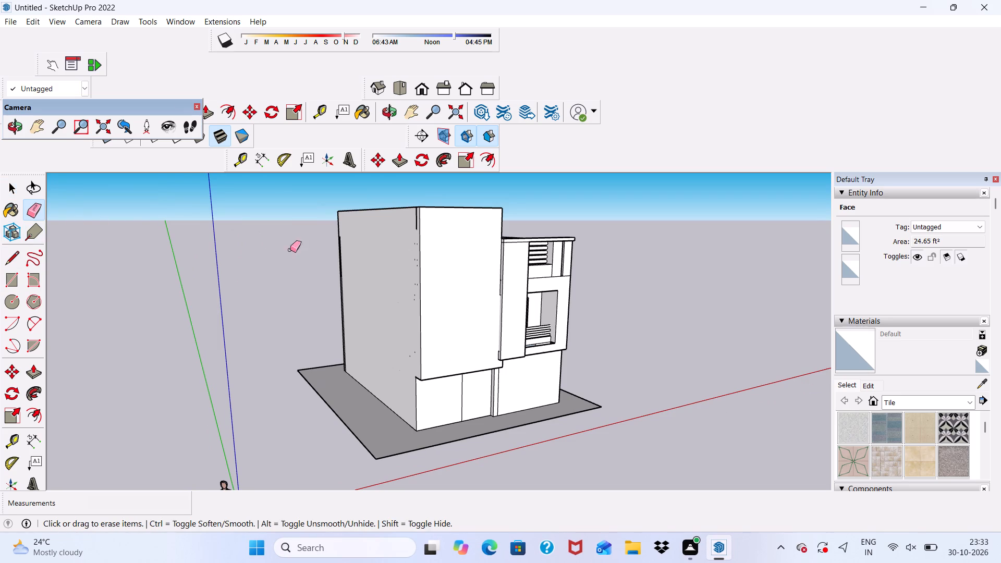
middle_drag(381, 251, 404, 261)
scroll(411, 249, up, 3)
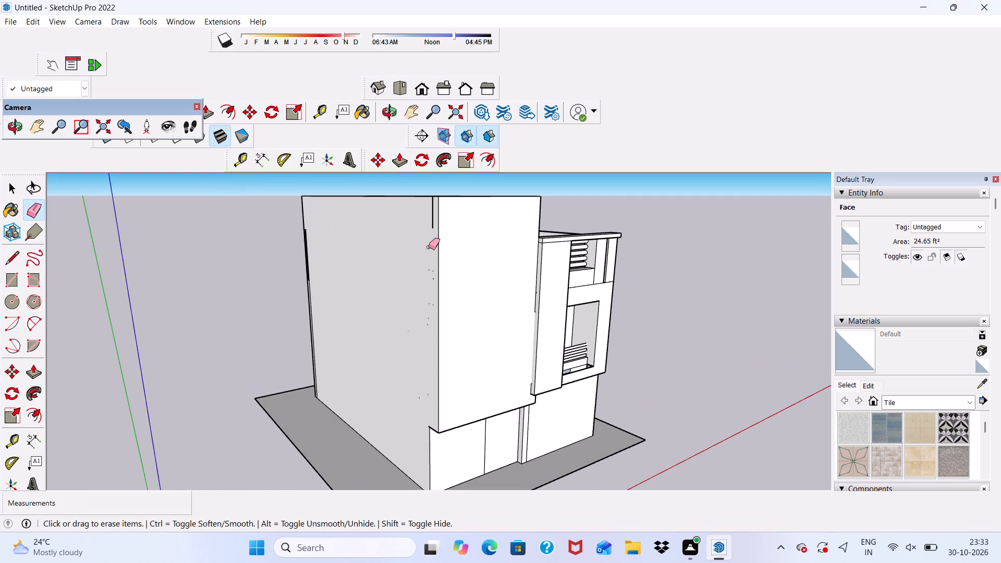
drag(430, 247, 431, 253)
drag(430, 245, 430, 252)
drag(430, 246, 431, 254)
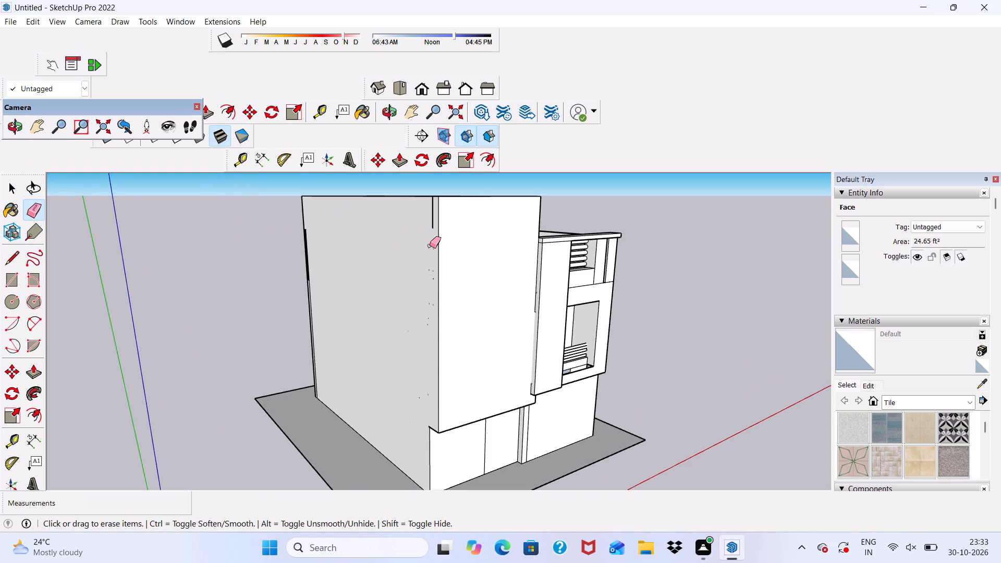
drag(430, 246, 430, 254)
drag(428, 245, 430, 256)
middle_drag(431, 297, 452, 306)
scroll(446, 267, up, 3)
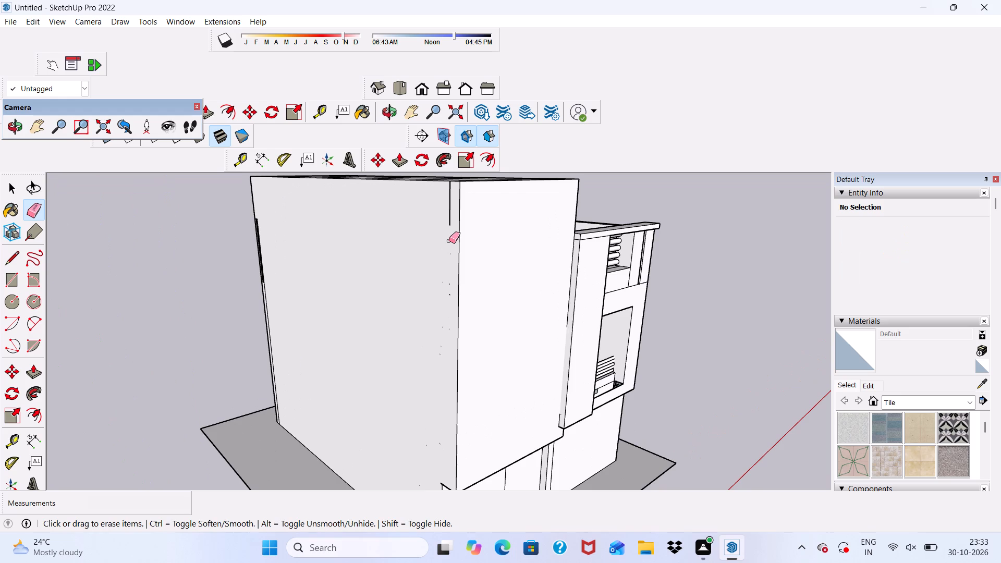
drag(450, 252, 451, 264)
drag(452, 251, 448, 288)
drag(446, 286, 449, 302)
drag(452, 281, 449, 303)
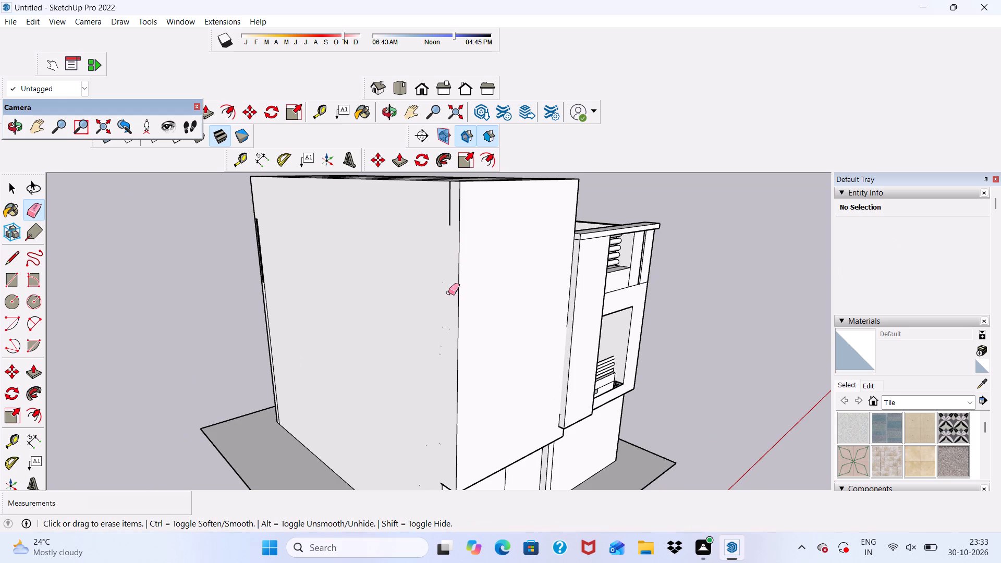
click(448, 292)
Erase the remaining upper speck and the mid-height pair on the outer side wall, slightly back from the front corner.
drag(446, 280, 442, 288)
drag(440, 277, 440, 301)
drag(437, 286, 438, 297)
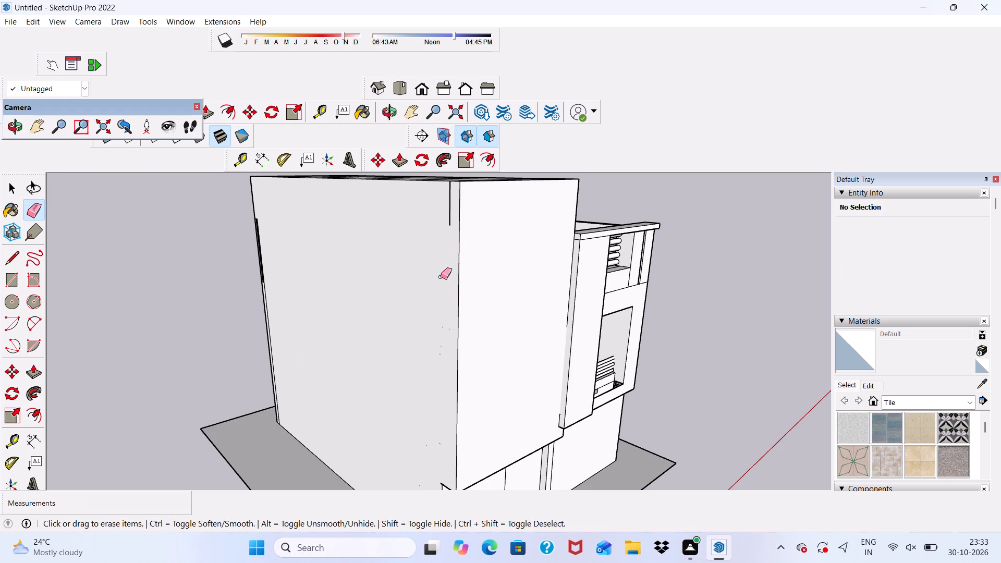
drag(443, 276, 430, 336)
drag(434, 315, 432, 360)
click(439, 359)
drag(442, 345, 439, 349)
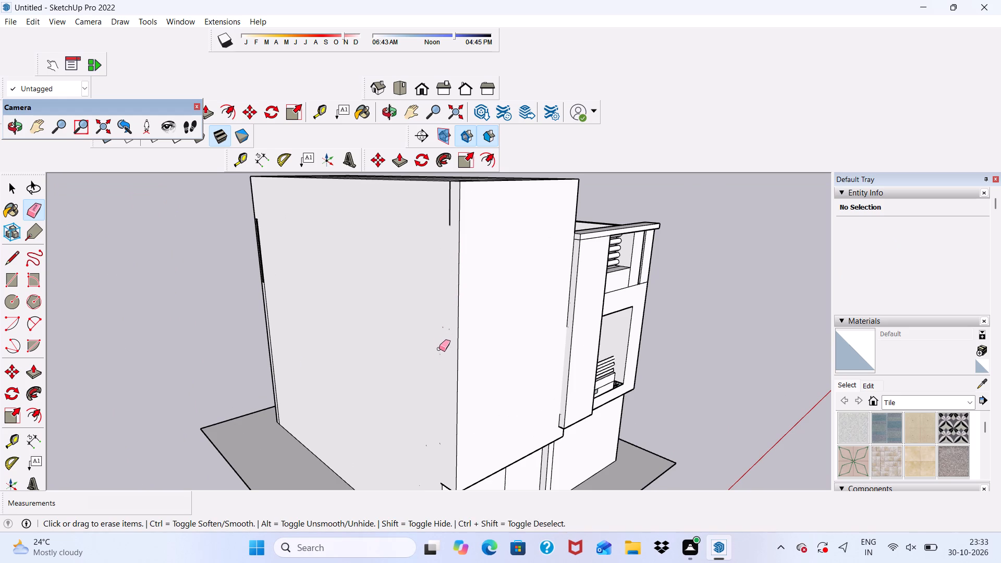
drag(439, 349, 439, 355)
drag(438, 354, 440, 362)
drag(442, 351, 441, 357)
drag(441, 346, 440, 356)
click(440, 347)
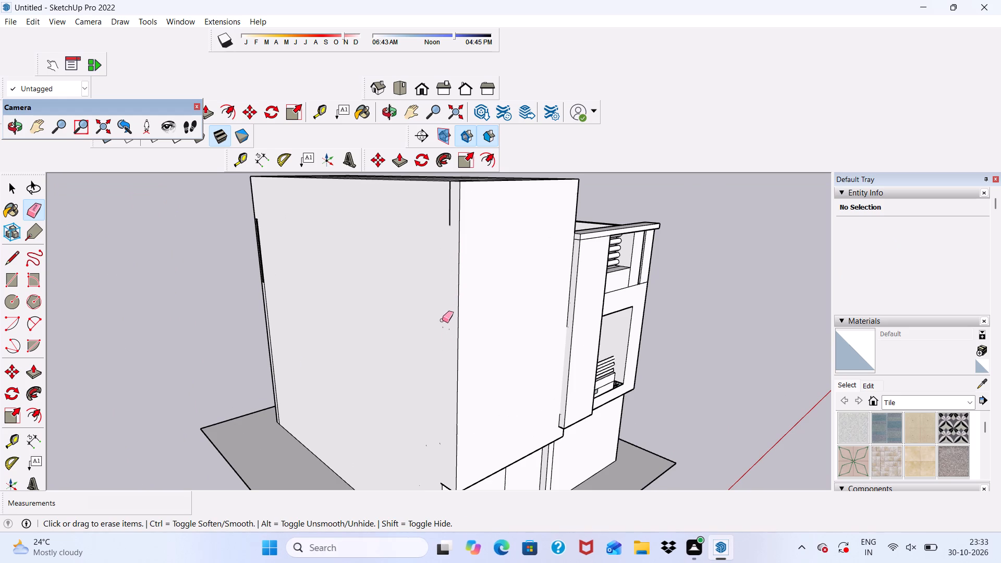
Erase the last two side-by-side specks at mid-height on the outer side wall near the front corner.
drag(445, 325, 445, 338)
drag(445, 331, 440, 334)
drag(440, 324, 443, 329)
drag(443, 327, 443, 341)
scroll(441, 322, up, 4)
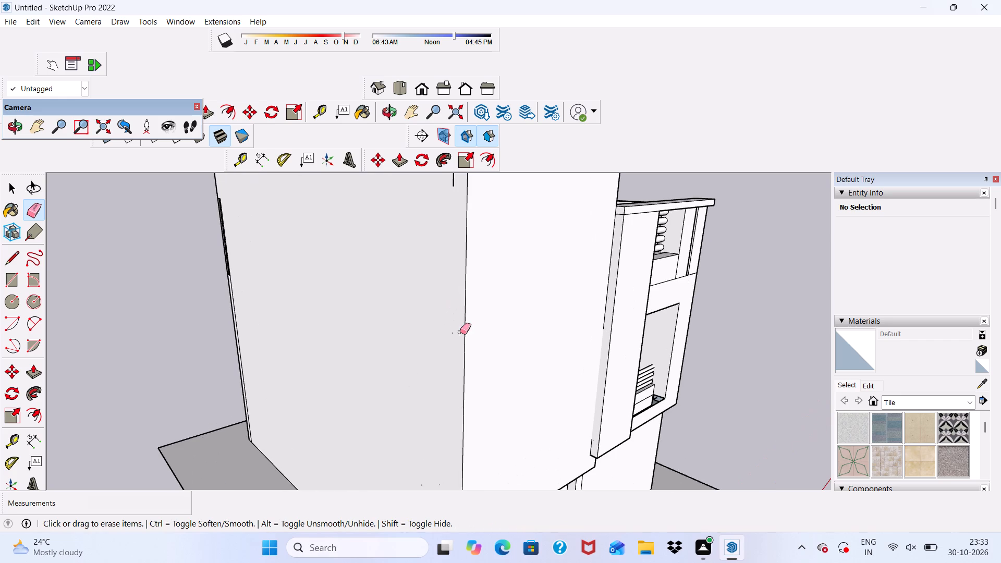
click(456, 335)
drag(456, 328, 455, 340)
drag(454, 332, 452, 340)
Erase the pair of stray specks low on the outer side wall, just above the projecting block's bottom edge.
scroll(446, 239, down, 6)
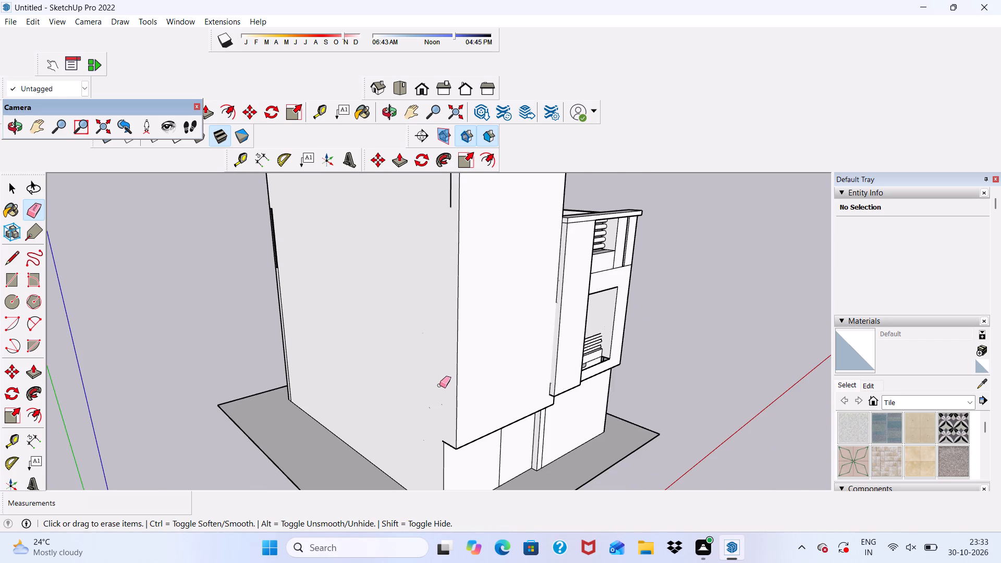
drag(436, 395, 434, 410)
drag(433, 399, 434, 413)
drag(434, 403, 433, 411)
click(431, 403)
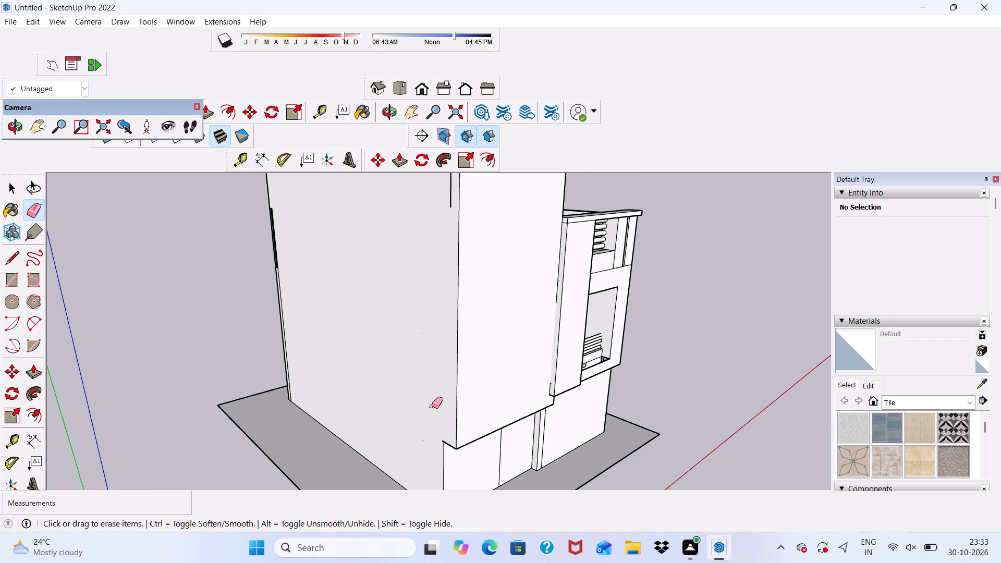
drag(430, 403, 427, 409)
click(426, 403)
drag(441, 394, 442, 404)
click(445, 401)
drag(443, 397, 438, 407)
drag(436, 405, 436, 413)
drag(436, 413, 432, 408)
drag(429, 398, 429, 407)
drag(440, 392, 442, 406)
drag(449, 375, 450, 384)
Erase the short vertical line at the top of the outer side wall beside the front corner.
scroll(425, 285, down, 3)
middle_drag(425, 285, 487, 299)
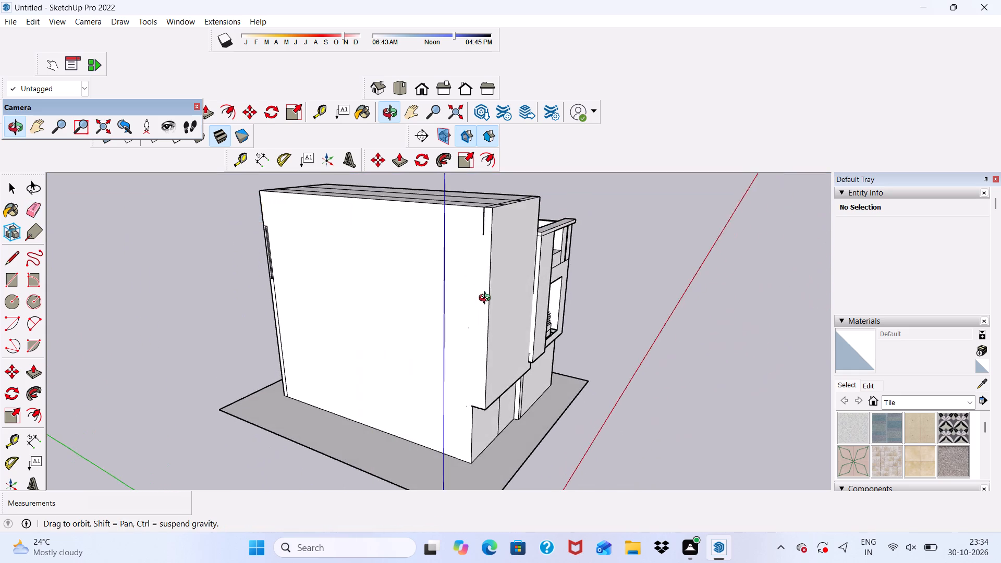
middle_drag(487, 299, 488, 300)
scroll(476, 224, up, 4)
drag(488, 227, 494, 240)
scroll(490, 238, down, 1)
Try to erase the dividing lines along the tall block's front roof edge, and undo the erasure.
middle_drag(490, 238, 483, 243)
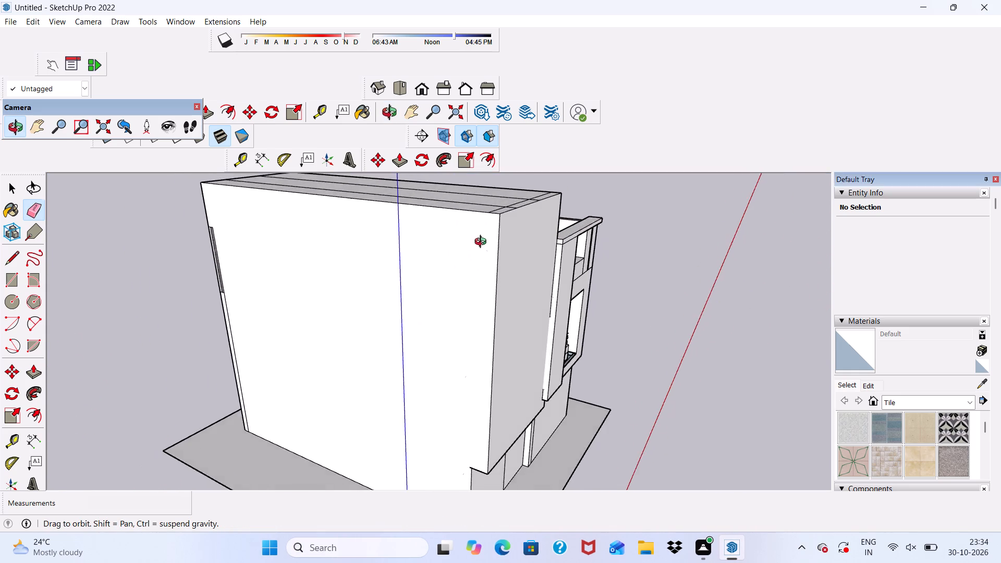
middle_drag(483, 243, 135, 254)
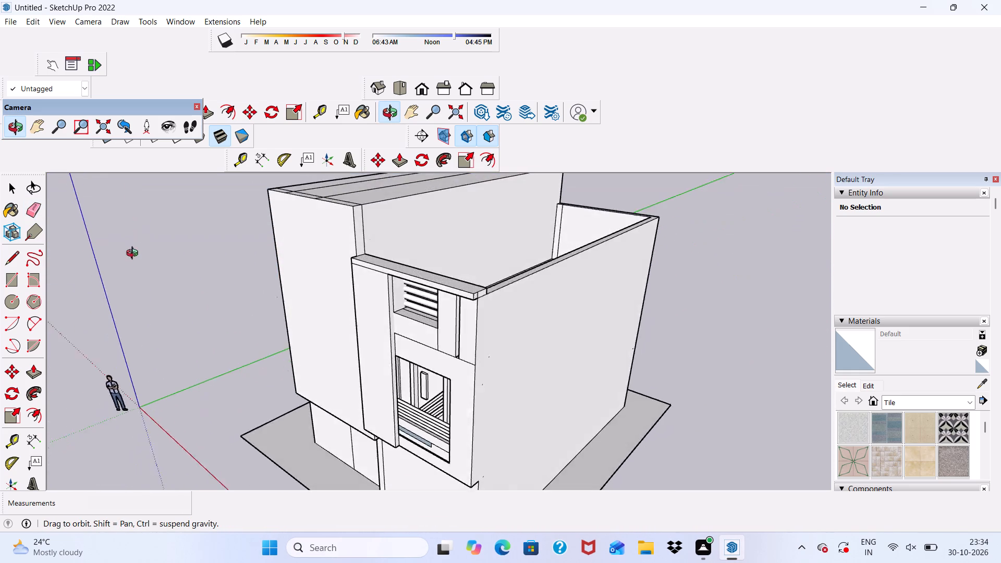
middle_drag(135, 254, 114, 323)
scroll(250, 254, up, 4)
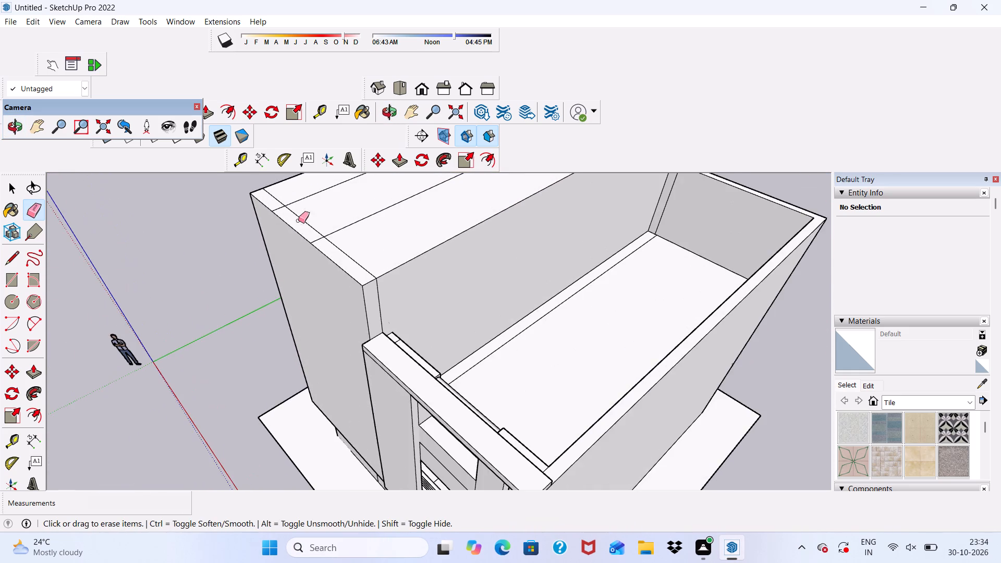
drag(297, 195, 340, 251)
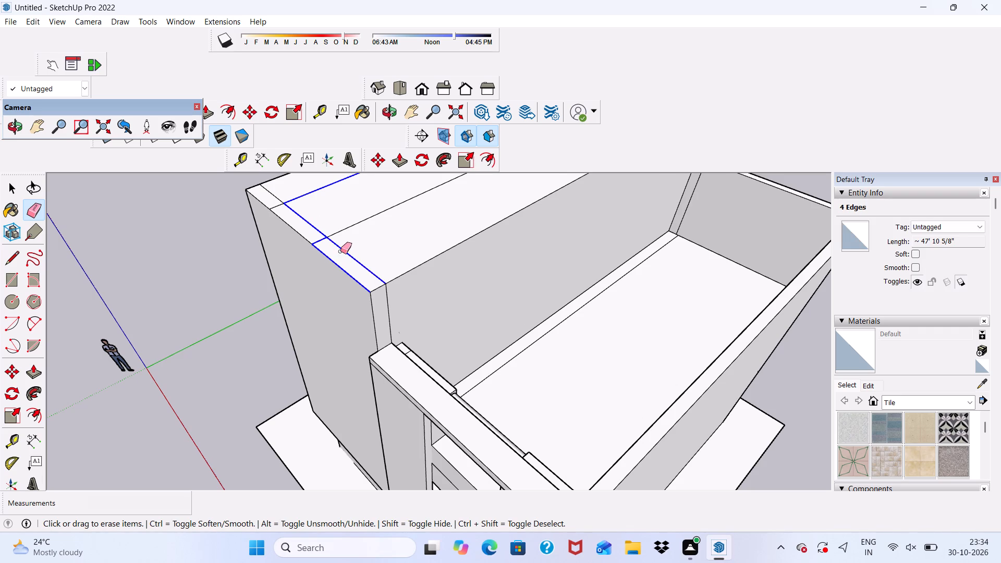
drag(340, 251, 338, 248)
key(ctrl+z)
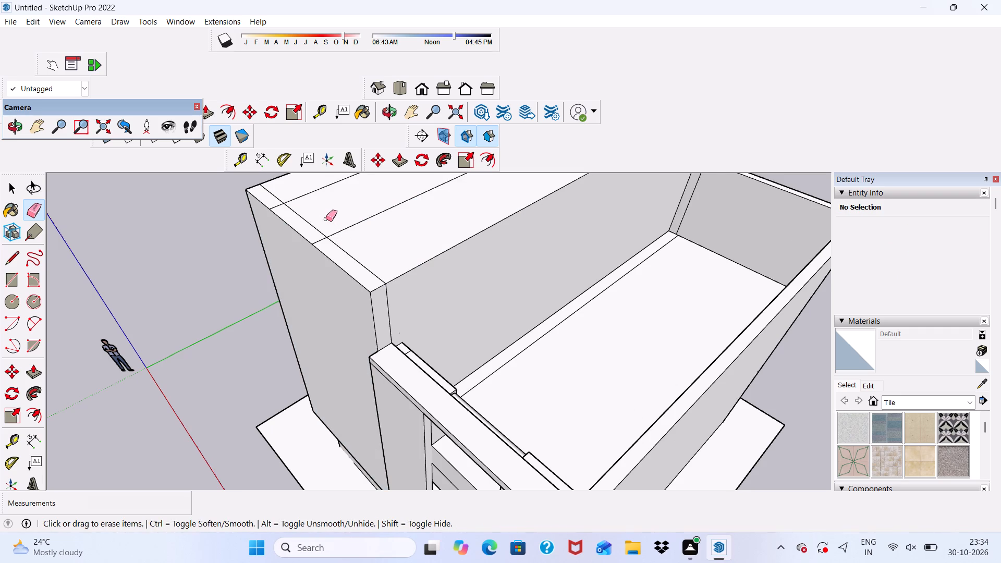
Erase the long dividing lines and the front strip lines on the tall block's flat roof.
scroll(326, 219, down, 1)
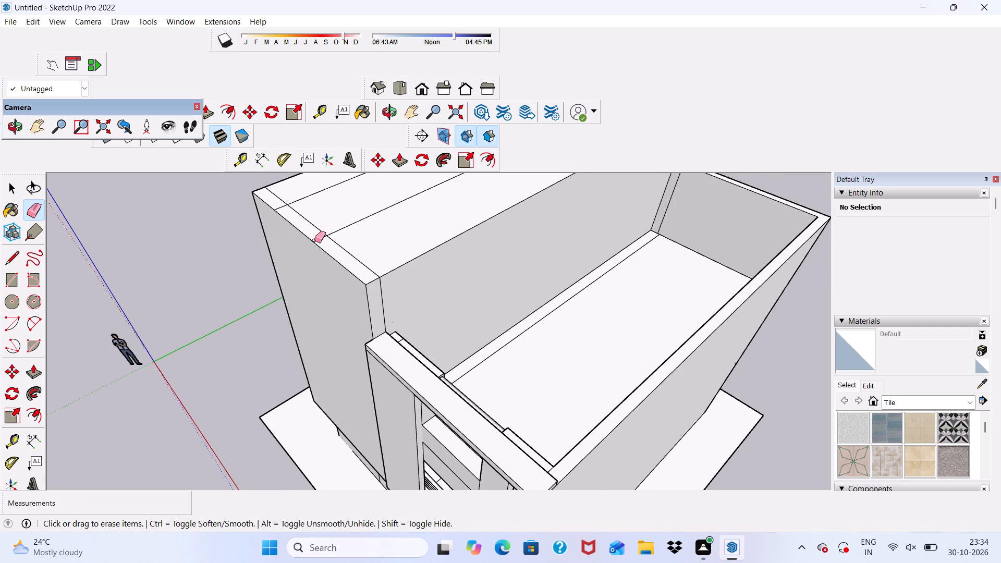
scroll(278, 218, up, 4)
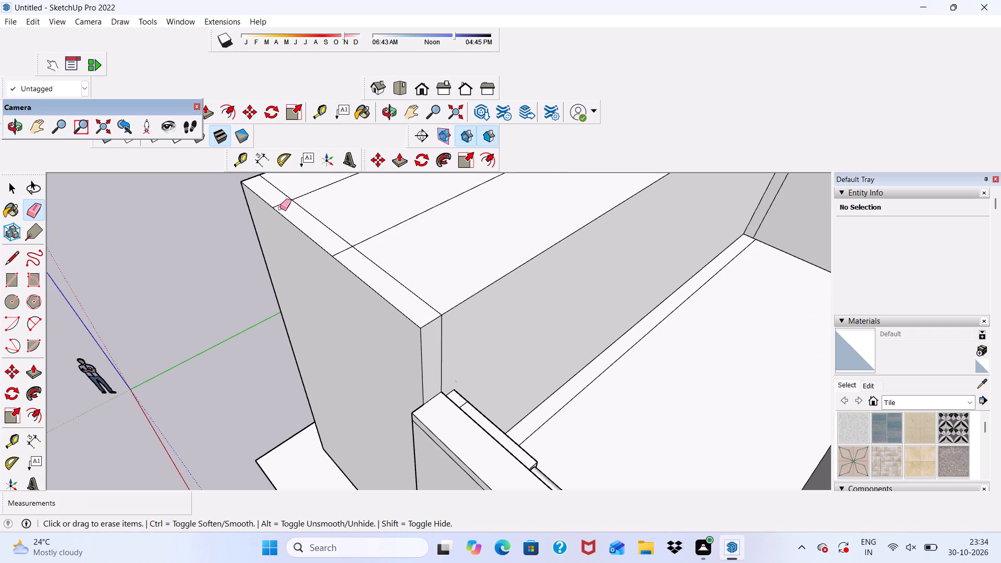
scroll(334, 230, down, 3)
scroll(343, 207, up, 5)
drag(303, 194, 367, 278)
drag(270, 202, 269, 210)
click(277, 208)
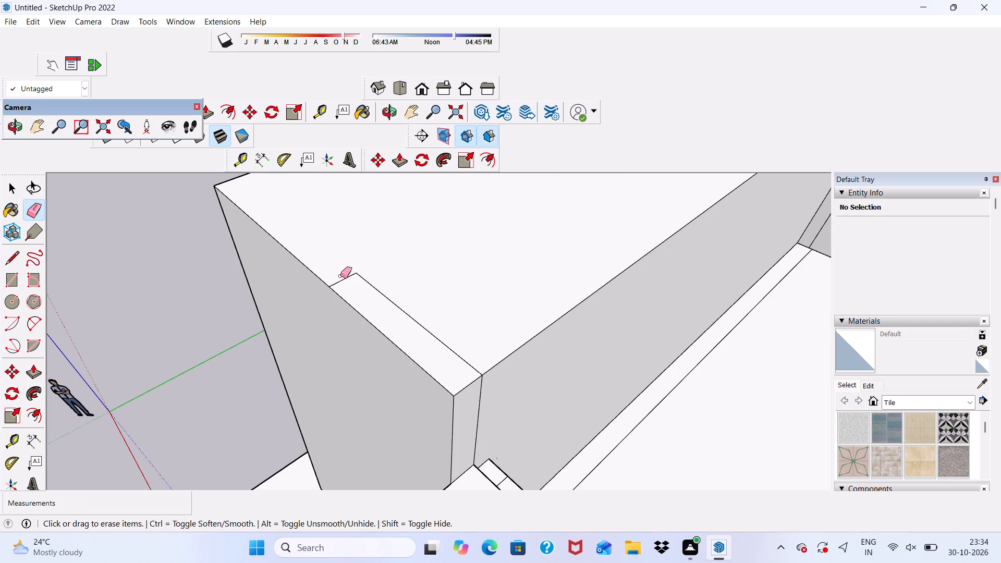
drag(344, 280, 370, 291)
drag(380, 285, 382, 300)
Erase the vertical line inside the terrace's rear wall corner and the short line across the parapet top there.
scroll(360, 265, down, 12)
middle_drag(442, 311, 371, 300)
scroll(442, 311, down, 1)
scroll(582, 309, up, 9)
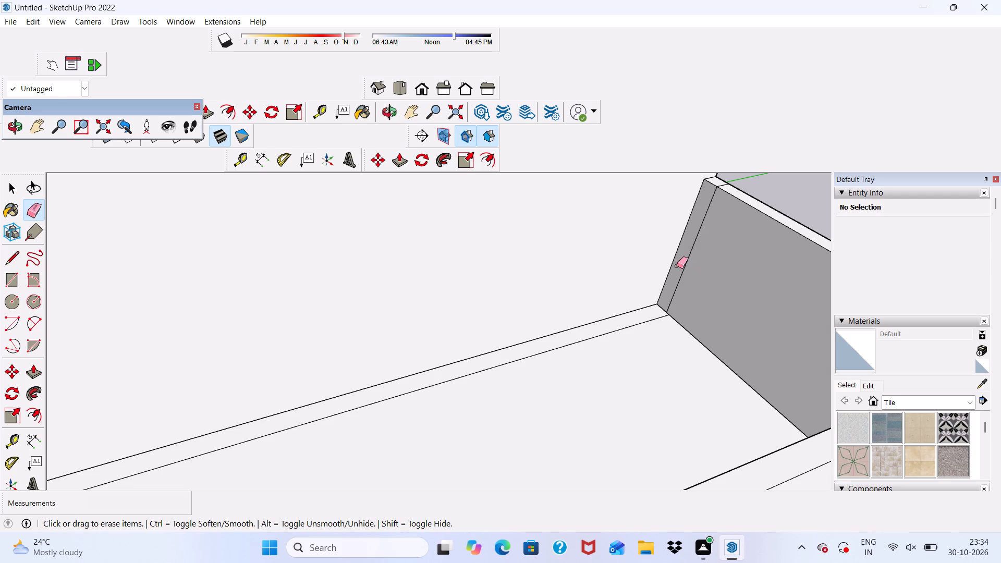
drag(688, 259, 694, 263)
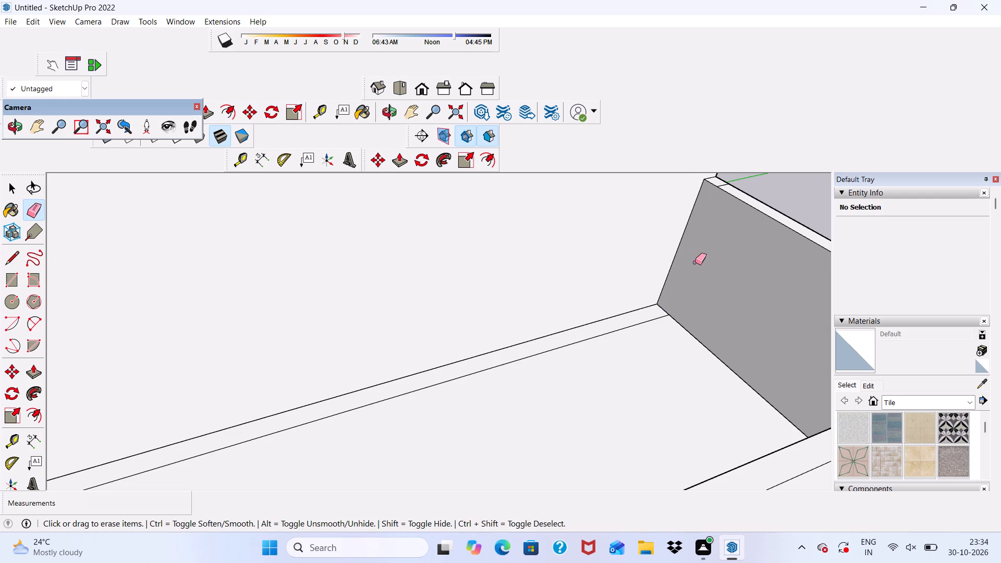
scroll(689, 263, down, 5)
middle_drag(703, 246, 678, 268)
scroll(754, 240, up, 6)
click(717, 239)
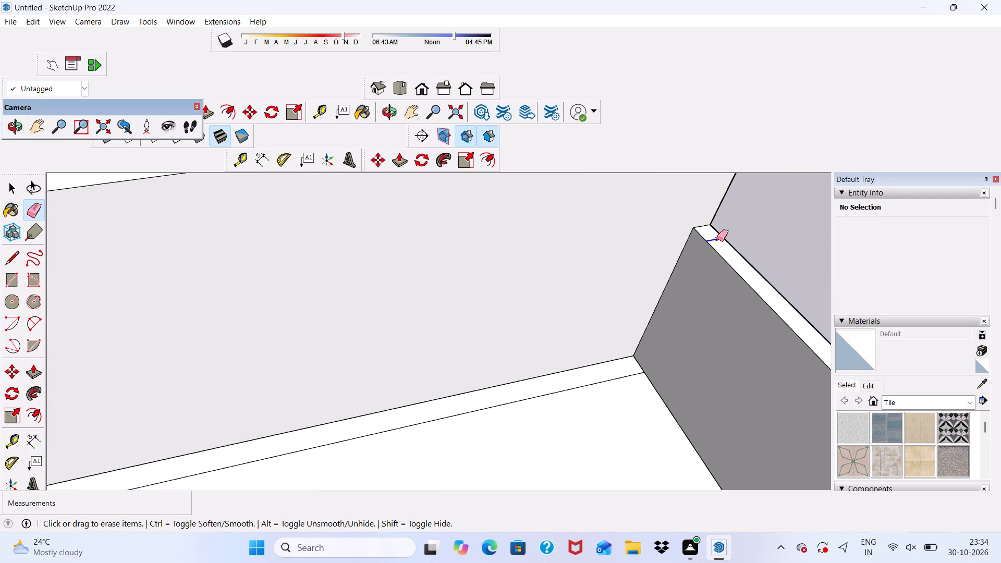
Erase the vertical line on the tall block's terrace-side wall, near the front parapet, including its remaining short piece.
scroll(701, 258, down, 12)
middle_drag(599, 316, 563, 307)
scroll(328, 302, up, 6)
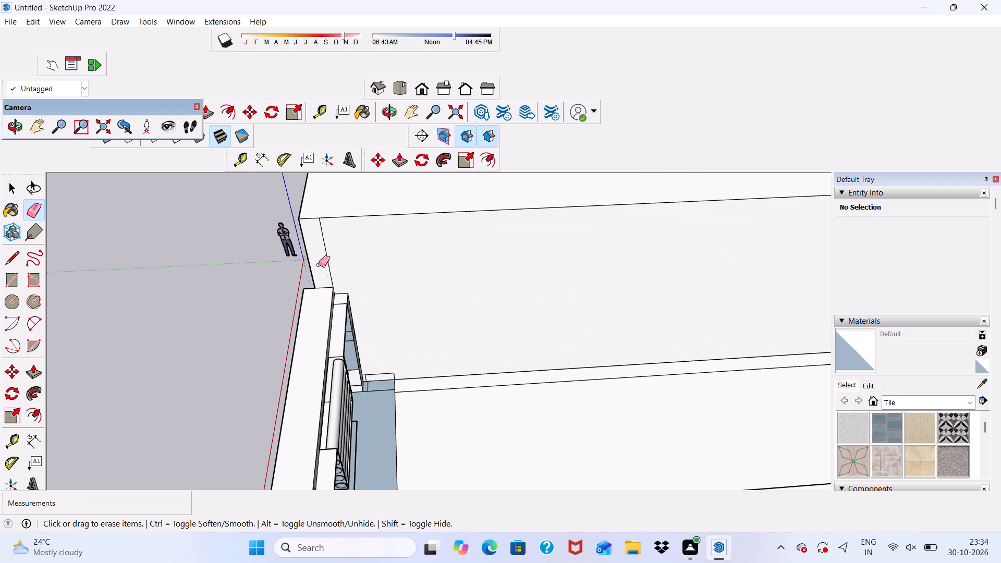
drag(333, 258, 325, 259)
scroll(327, 272, down, 4)
middle_drag(373, 315, 343, 279)
scroll(335, 262, up, 4)
drag(335, 257, 335, 257)
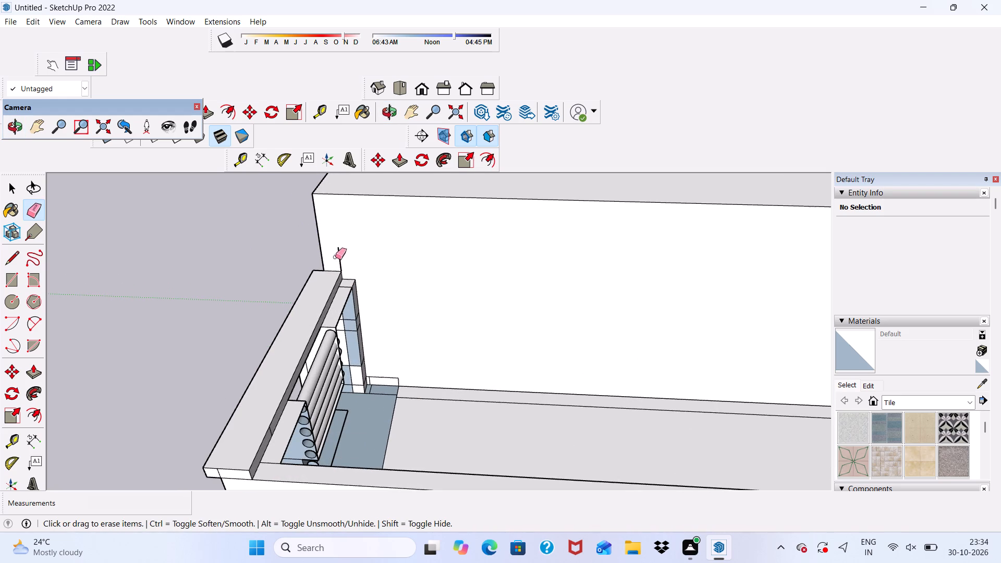
drag(335, 257, 342, 259)
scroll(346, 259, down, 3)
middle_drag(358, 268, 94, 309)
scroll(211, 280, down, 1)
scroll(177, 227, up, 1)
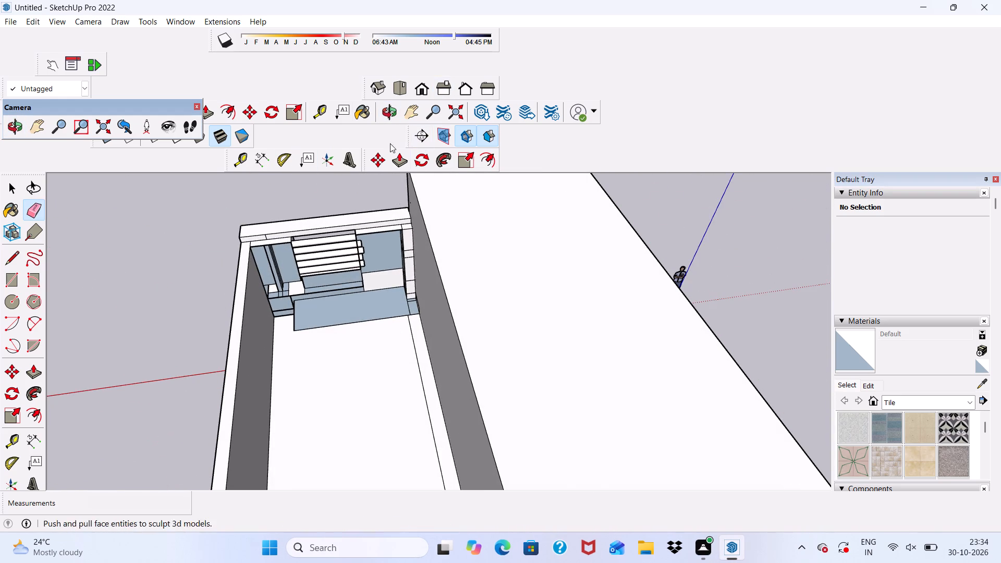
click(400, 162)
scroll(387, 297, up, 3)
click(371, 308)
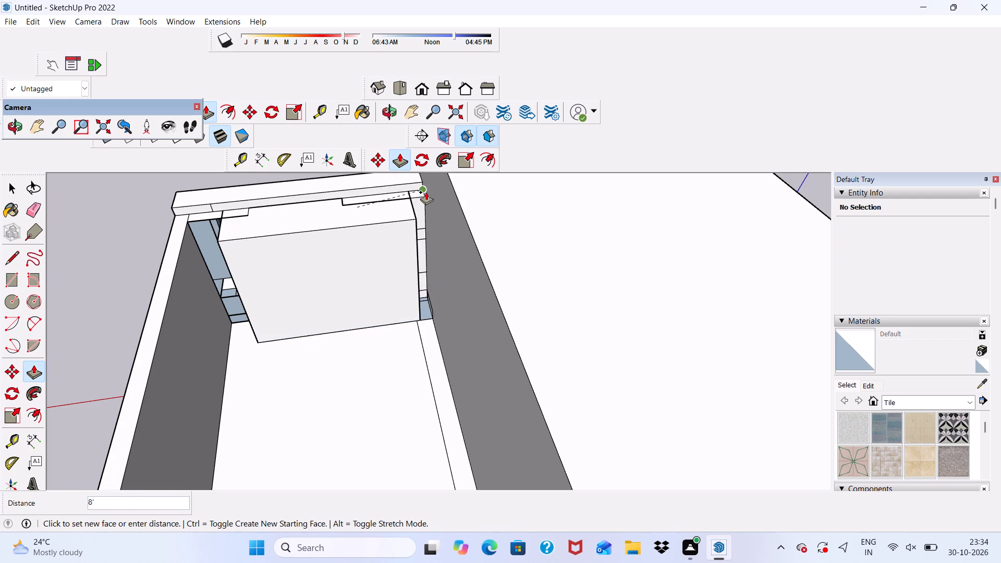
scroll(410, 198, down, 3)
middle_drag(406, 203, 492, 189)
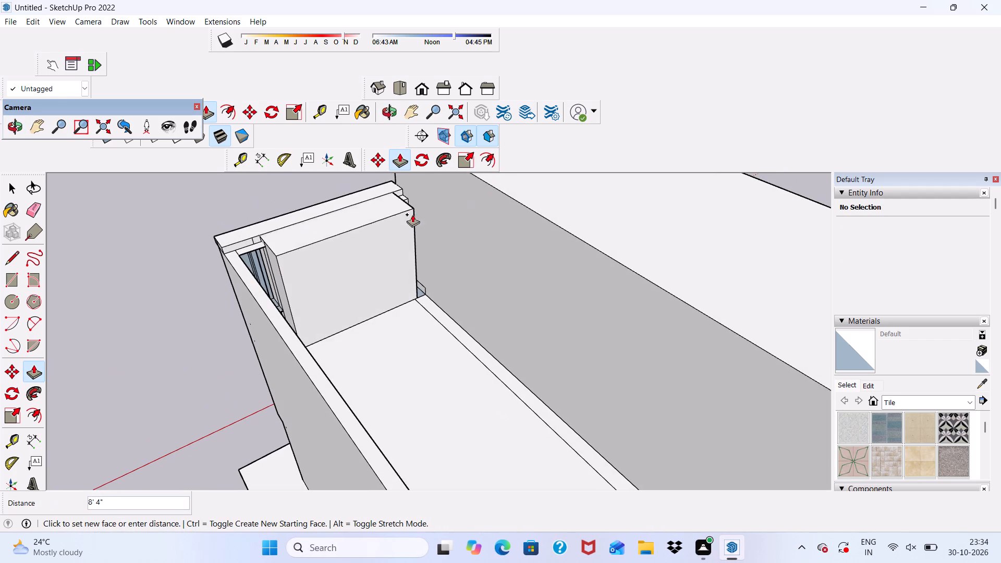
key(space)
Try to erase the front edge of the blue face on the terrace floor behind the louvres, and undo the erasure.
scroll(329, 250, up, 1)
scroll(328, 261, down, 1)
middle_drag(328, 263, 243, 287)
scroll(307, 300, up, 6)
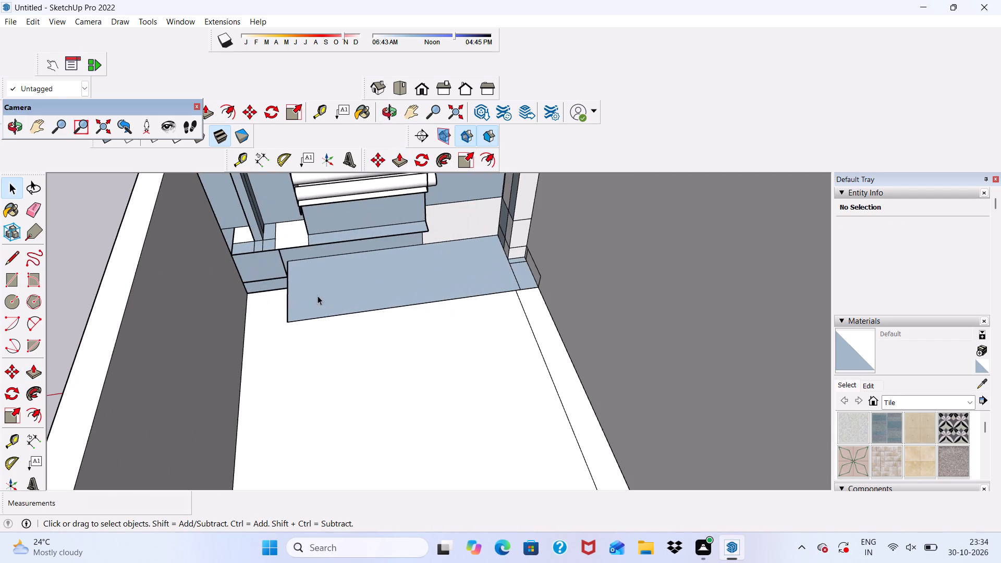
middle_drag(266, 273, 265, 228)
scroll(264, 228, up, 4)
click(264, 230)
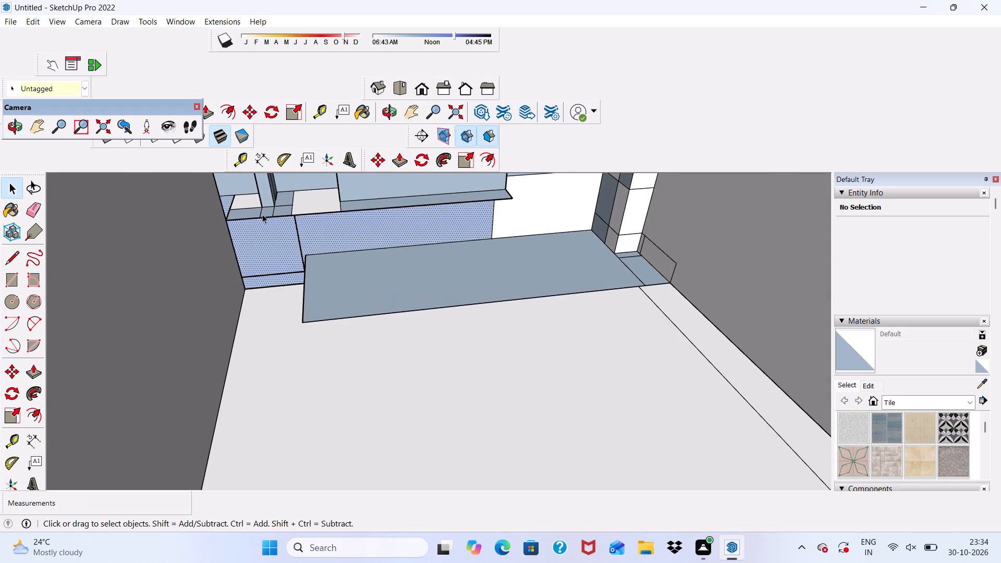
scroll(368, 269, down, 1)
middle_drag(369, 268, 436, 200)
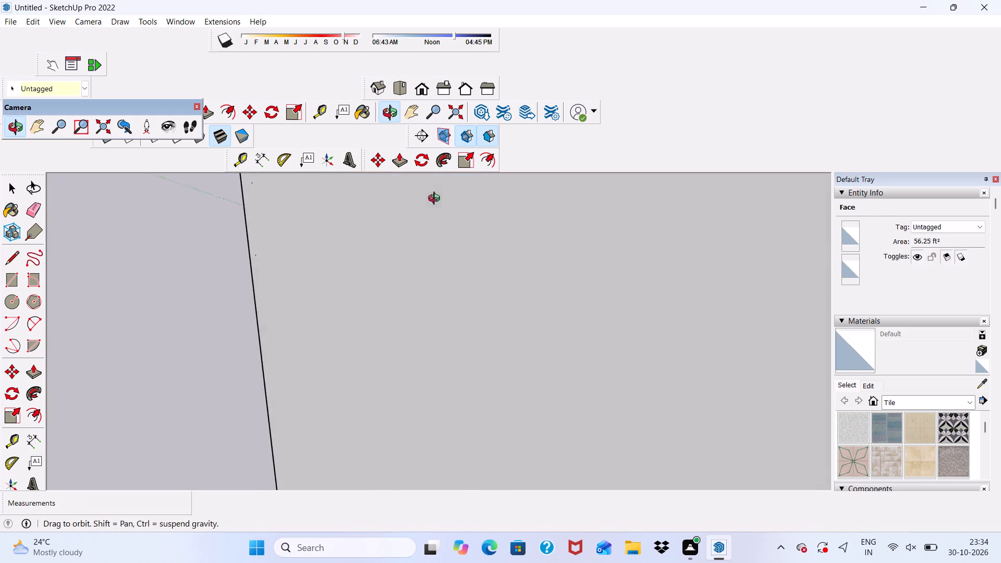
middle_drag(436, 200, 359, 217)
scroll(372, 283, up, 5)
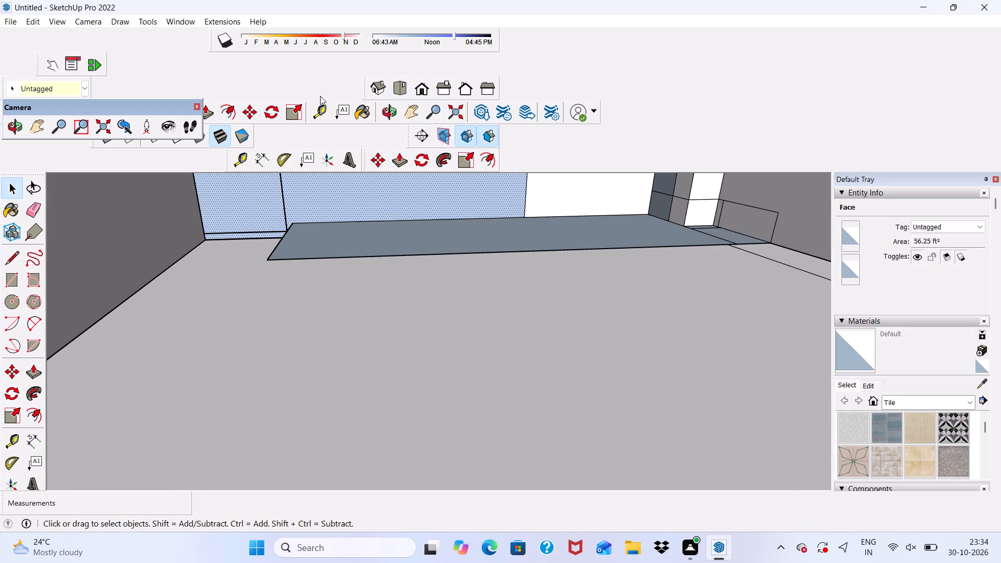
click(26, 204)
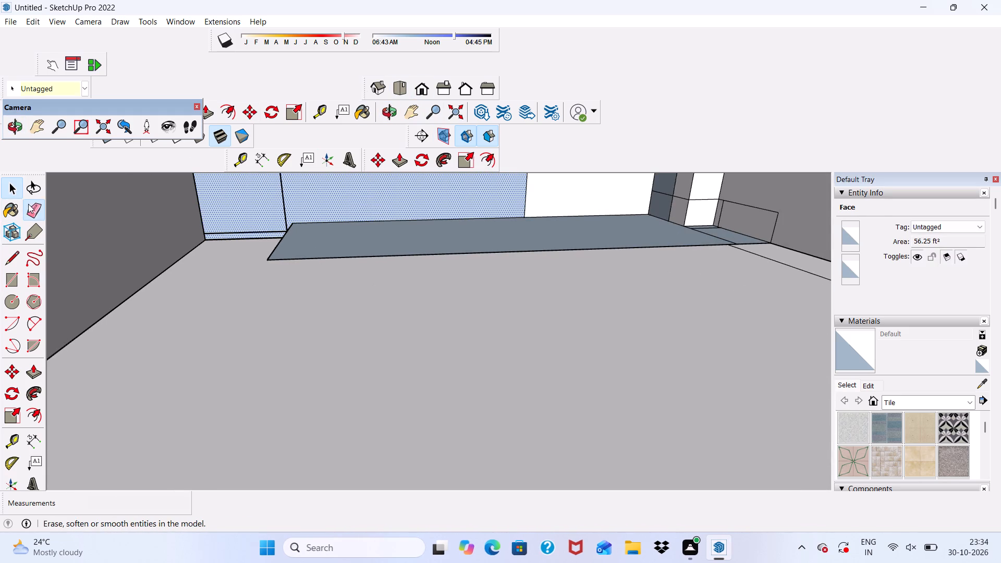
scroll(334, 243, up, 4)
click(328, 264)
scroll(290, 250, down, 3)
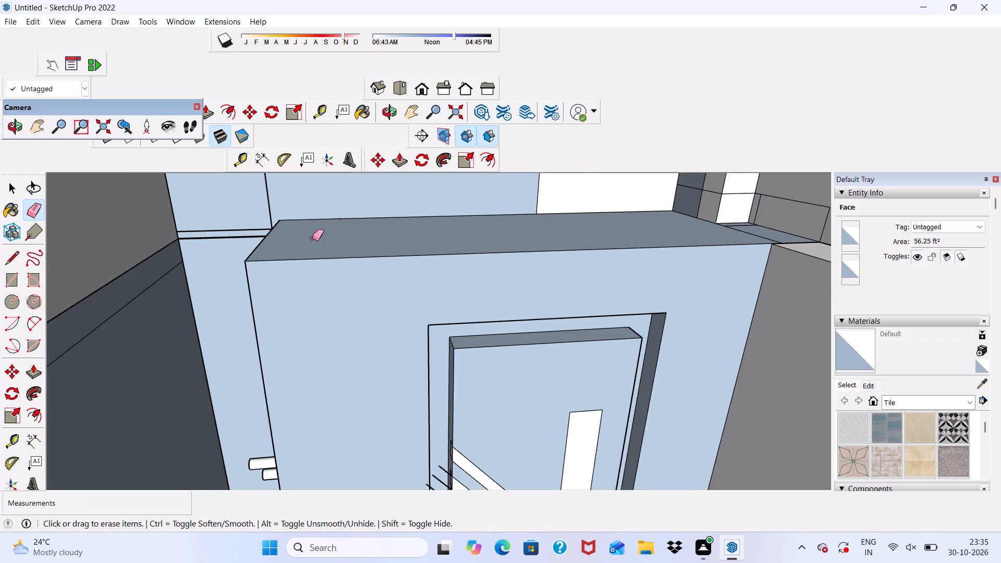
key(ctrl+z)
Push/Pull the tall recessed wall face left of the louvres forward by 1/4".
scroll(318, 199, down, 9)
middle_drag(373, 251, 358, 300)
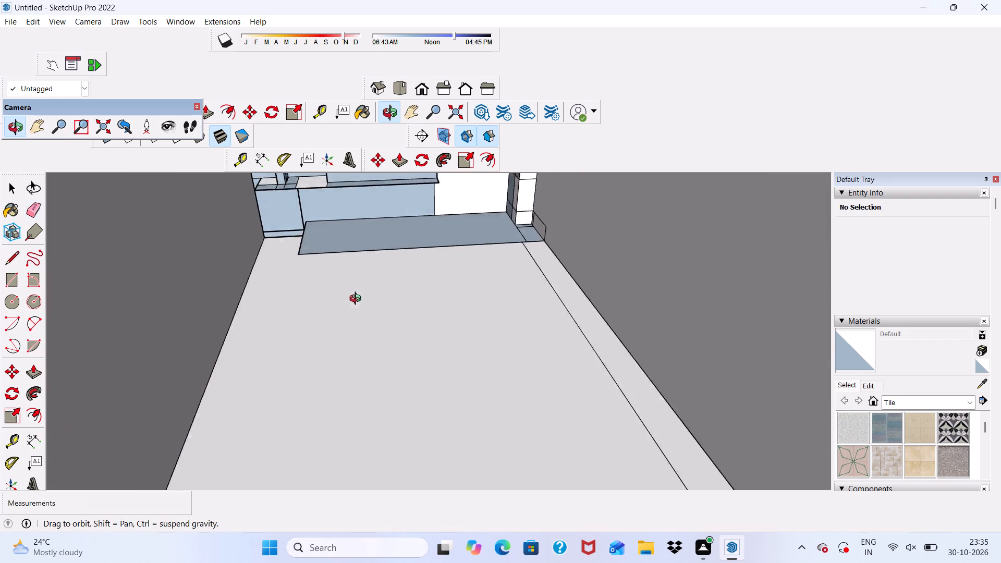
middle_drag(358, 300, 333, 306)
scroll(429, 226, up, 5)
key(space)
scroll(489, 201, down, 14)
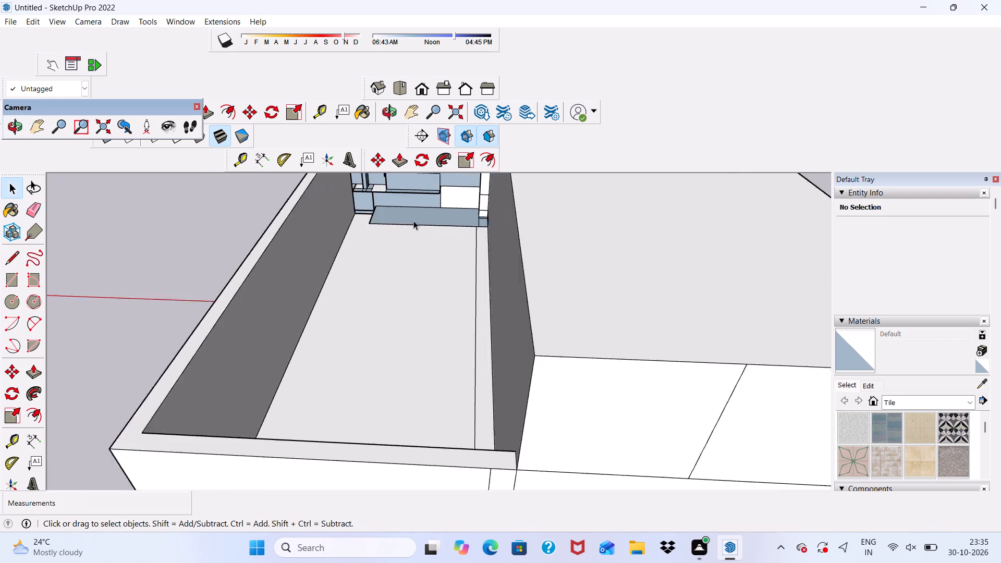
scroll(401, 188, down, 1)
drag(401, 188, 445, 225)
middle_drag(401, 188, 471, 244)
scroll(406, 200, up, 1)
scroll(403, 216, down, 6)
scroll(394, 192, up, 5)
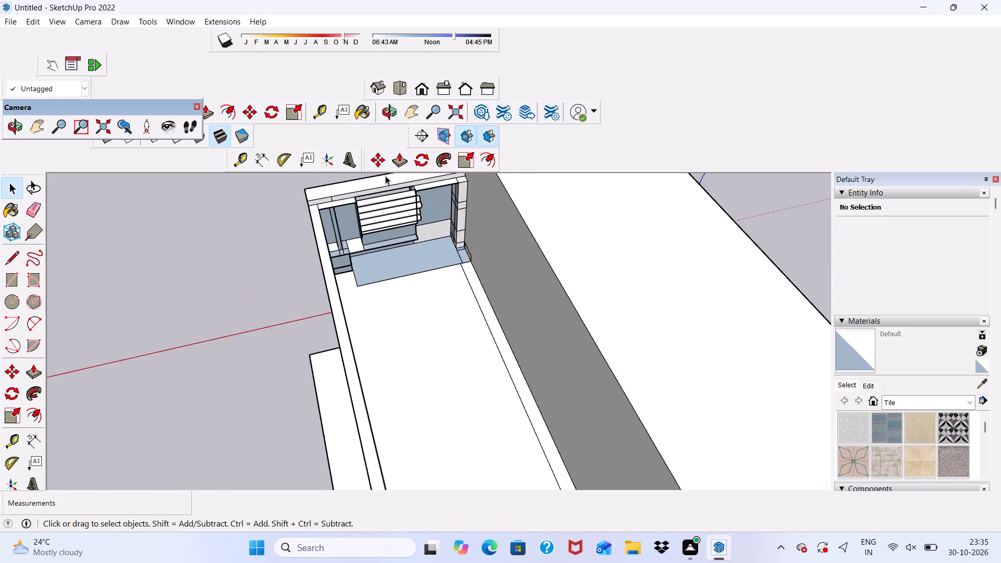
scroll(385, 176, up, 10)
click(322, 229)
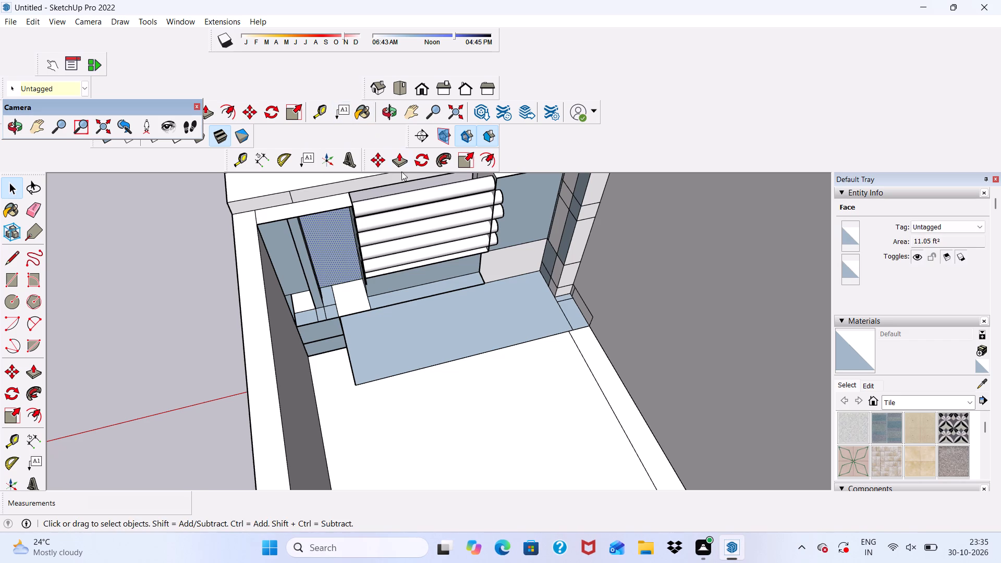
drag(395, 156, 393, 169)
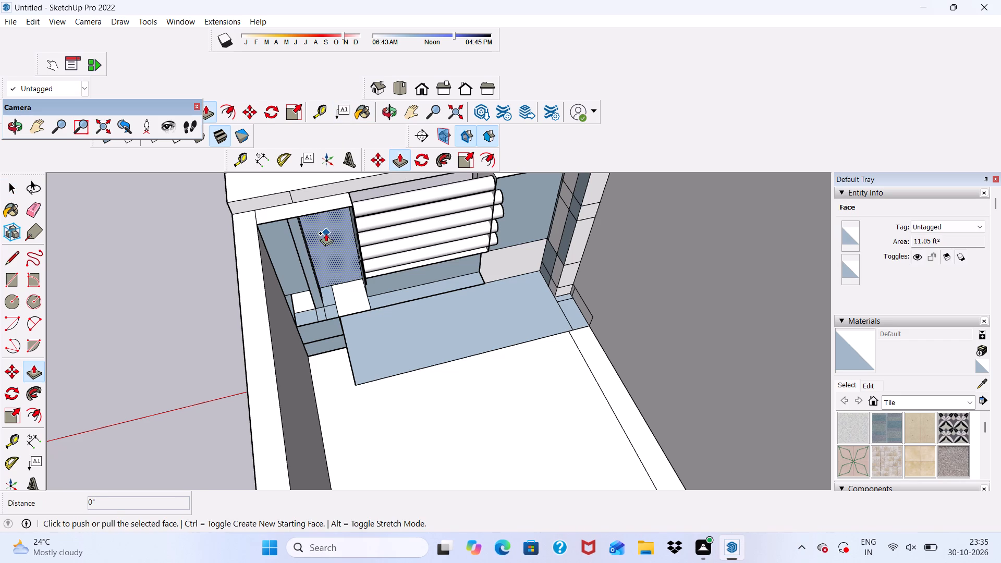
click(327, 232)
scroll(325, 258, down, 4)
middle_drag(324, 262, 343, 314)
scroll(332, 297, up, 5)
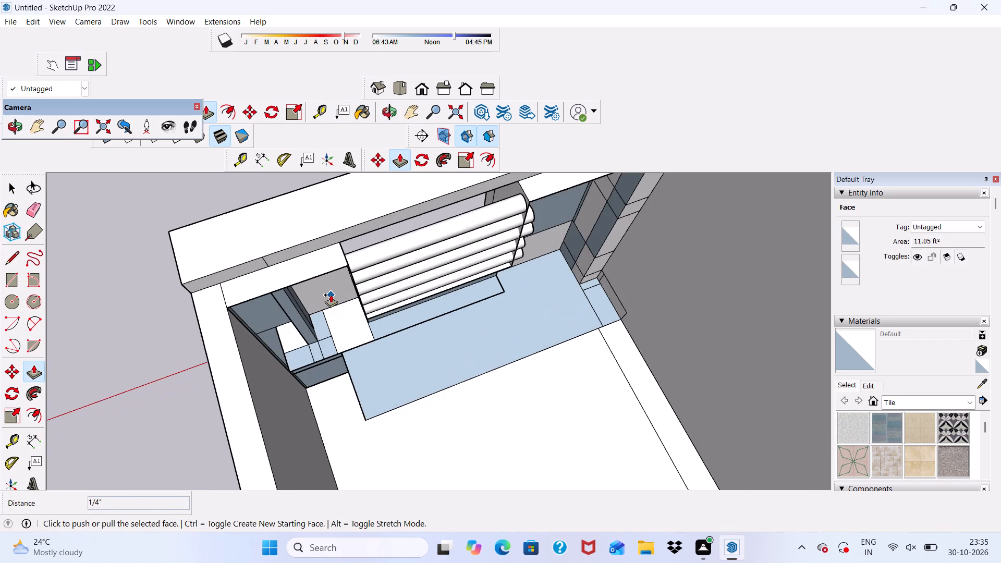
Pull the same wall face beside the louvres further forward, by 7 7/16" and by another 6".
scroll(323, 292, down, 1)
key(space)
middle_drag(323, 292, 304, 198)
scroll(315, 206, up, 3)
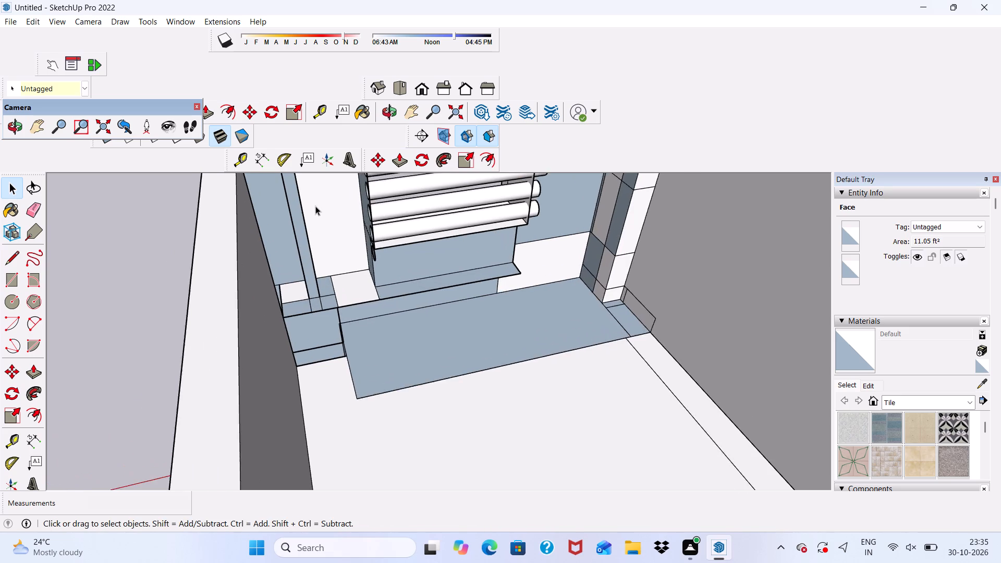
click(316, 206)
click(389, 157)
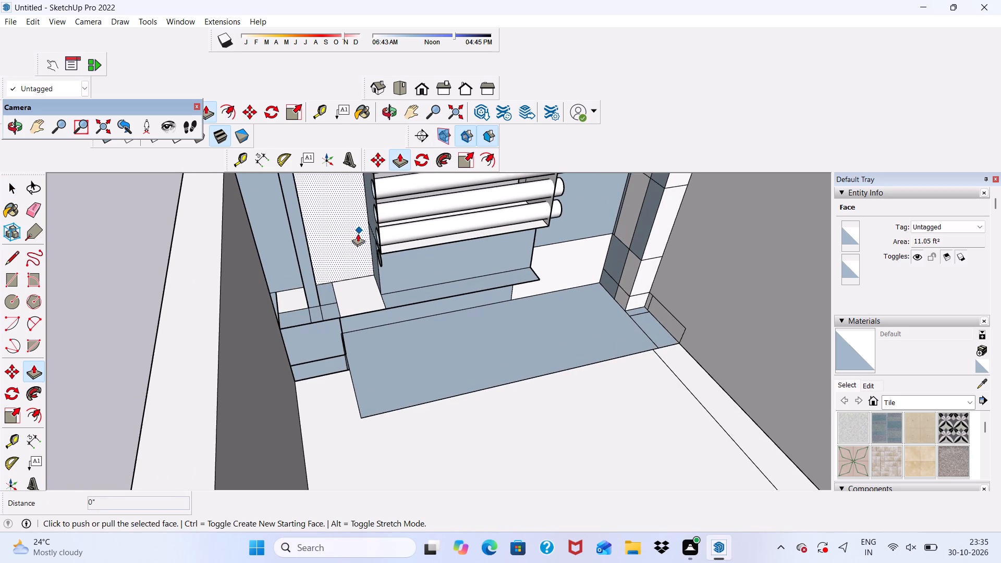
click(347, 233)
click(321, 316)
scroll(334, 276, up, 3)
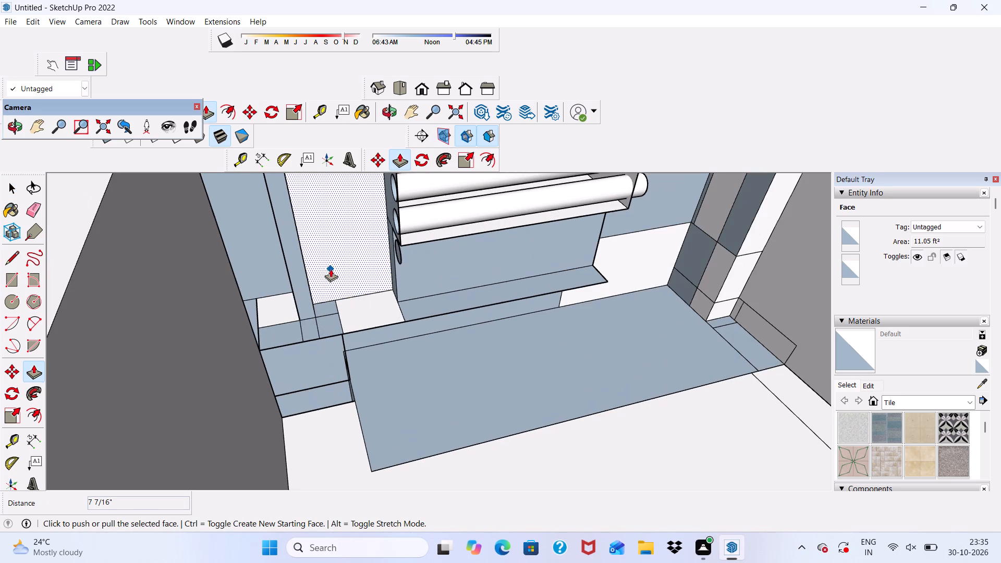
click(331, 269)
click(321, 338)
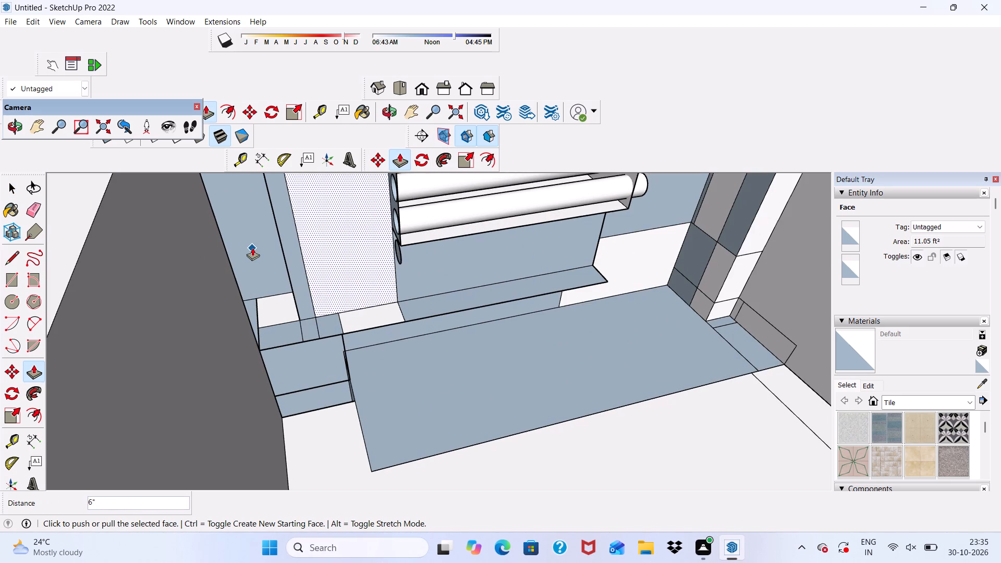
Pull the narrow recessed face in the corner beside the side parapet forward by 1' 1 7/16", flush with the neighbouring wall face.
click(252, 247)
key(space)
click(253, 247)
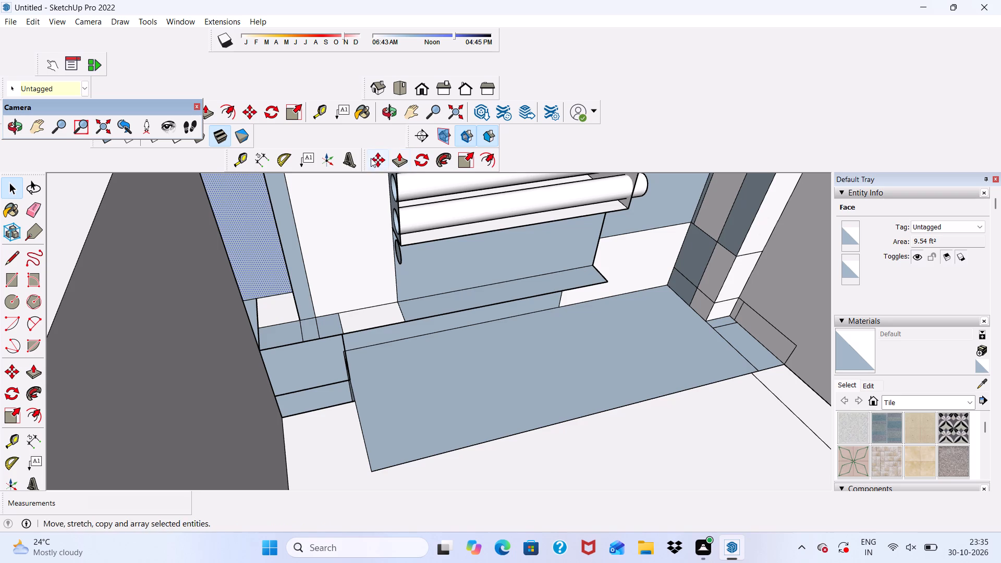
click(397, 160)
click(262, 234)
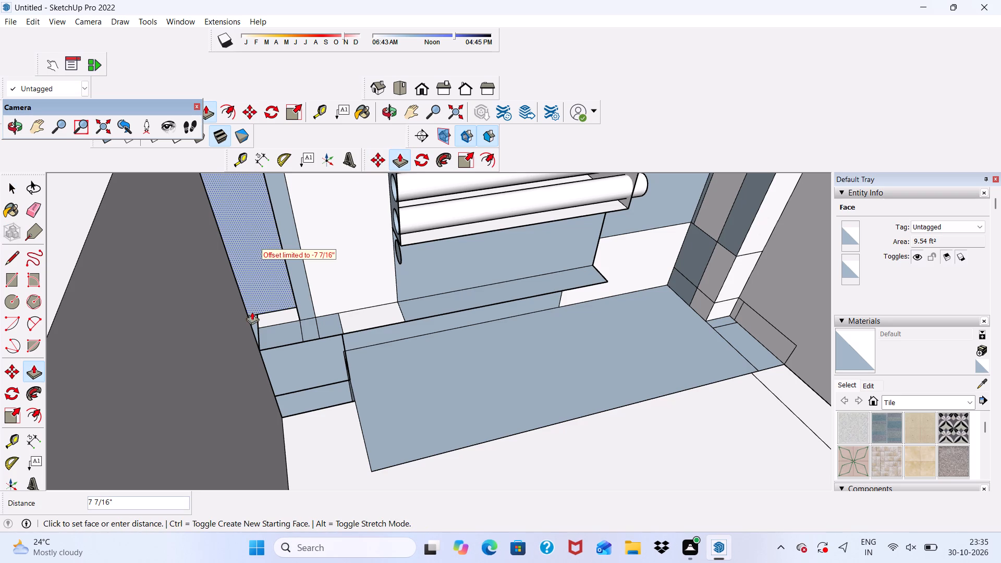
click(306, 301)
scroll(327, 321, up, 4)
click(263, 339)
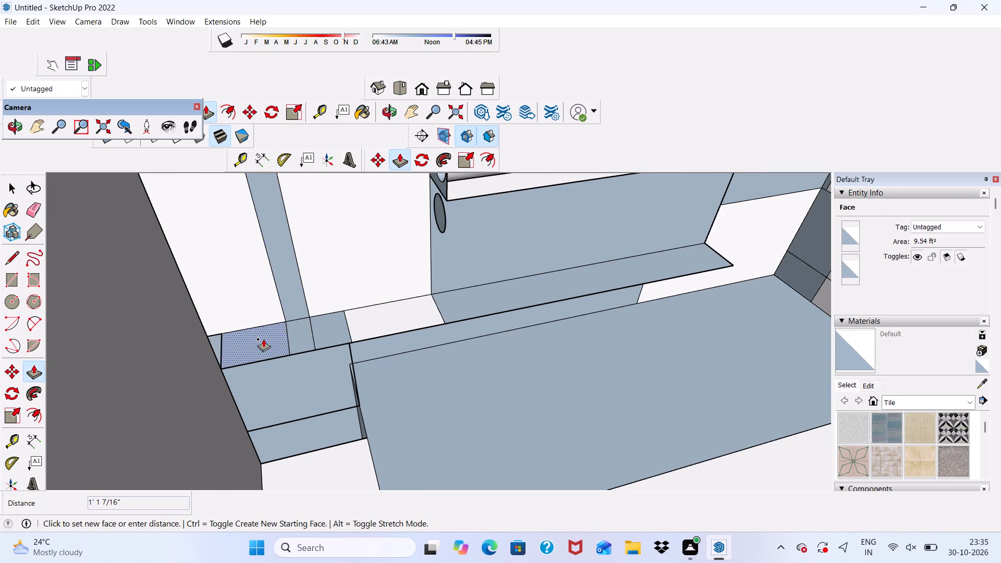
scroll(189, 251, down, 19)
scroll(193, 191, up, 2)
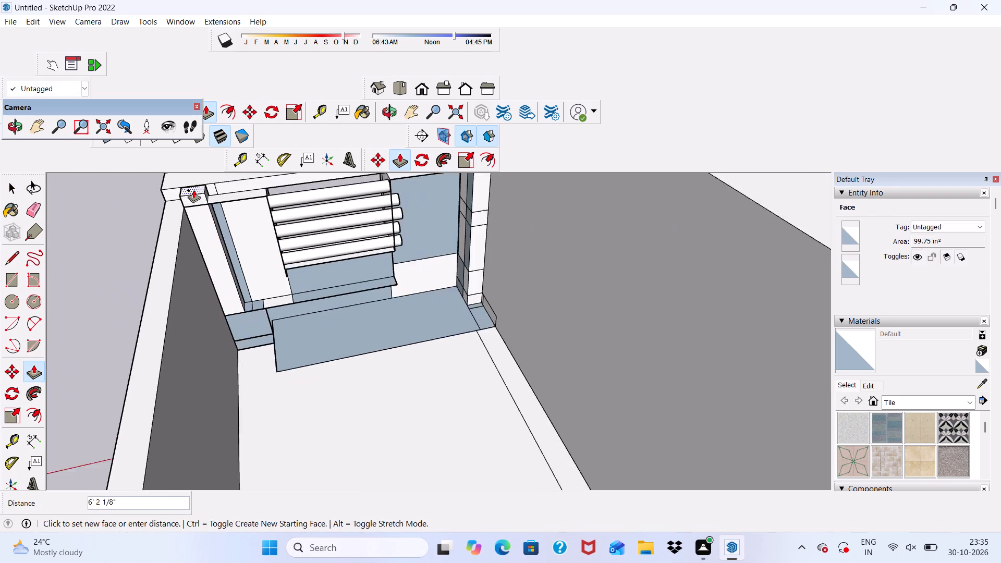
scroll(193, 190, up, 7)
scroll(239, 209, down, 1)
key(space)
Pull the beam's underside left of the louvres down 8' to the terrace floor, covering the uneven strips.
scroll(233, 207, up, 3)
scroll(245, 198, down, 3)
middle_drag(249, 197, 252, 182)
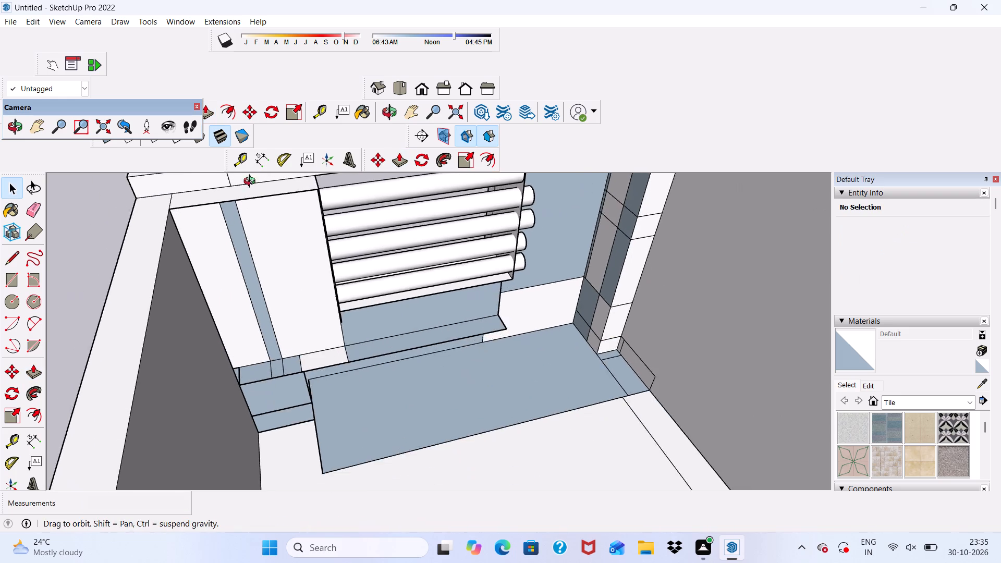
middle_drag(252, 182, 239, 113)
scroll(214, 266, down, 5)
middle_drag(262, 275, 263, 204)
scroll(263, 216, up, 5)
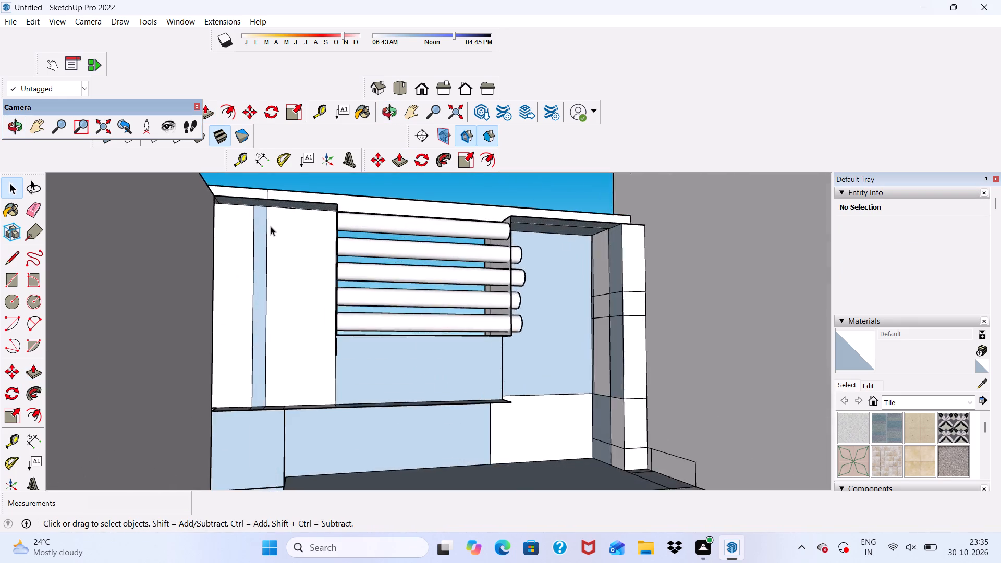
scroll(271, 226, up, 5)
click(317, 195)
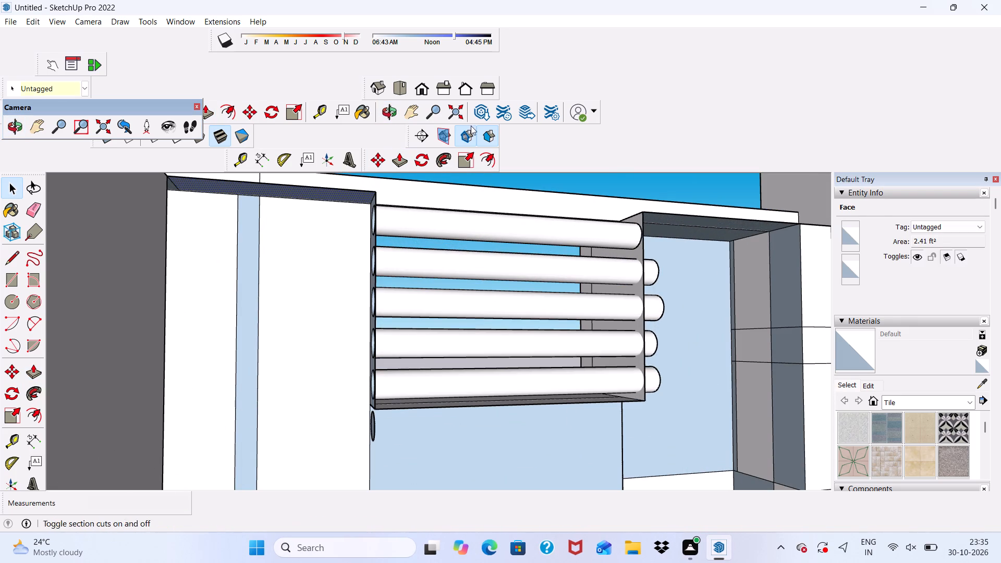
click(395, 158)
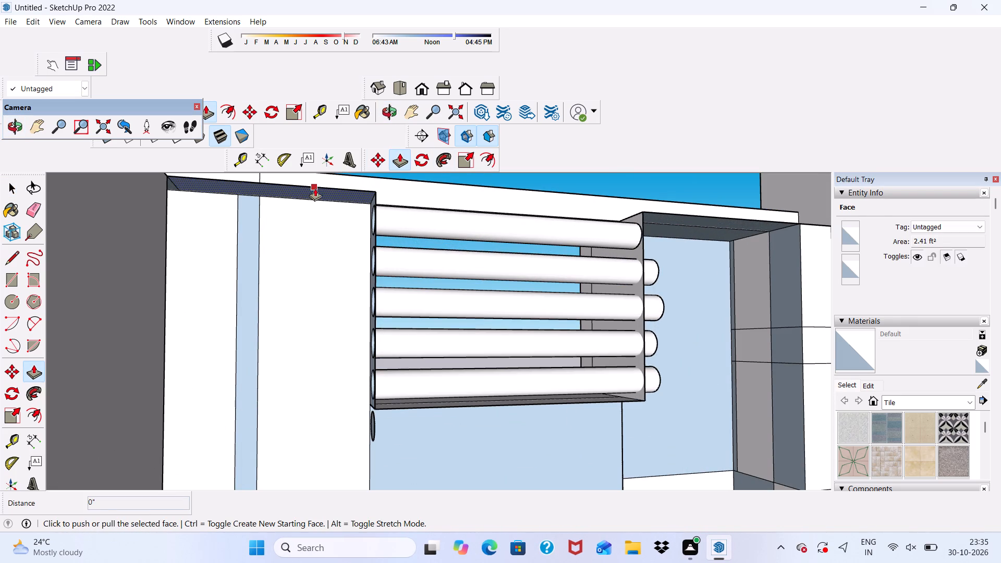
click(315, 188)
ctrl+scroll(292, 274, down, 4)
scroll(284, 253, down, 7)
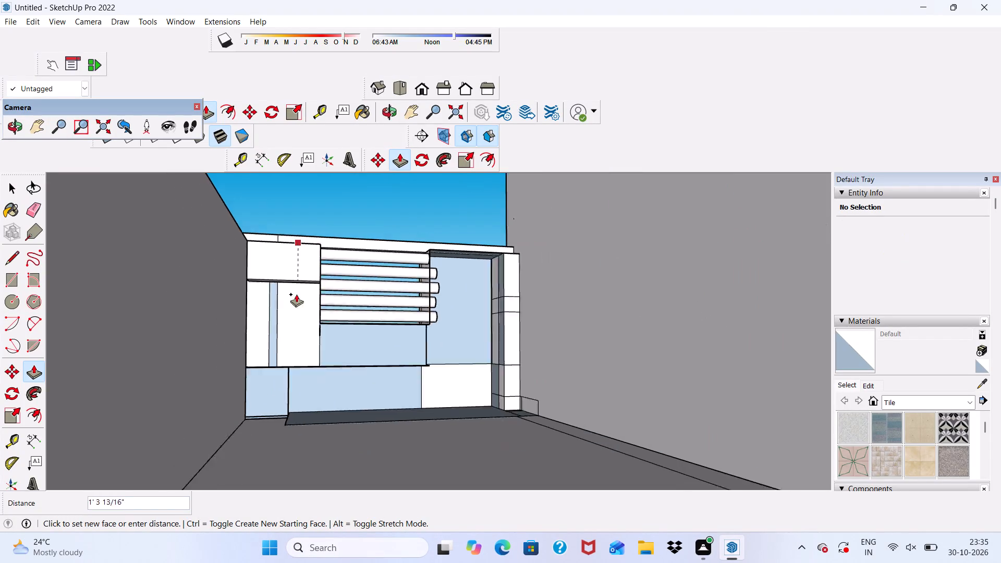
scroll(296, 294, down, 3)
scroll(306, 371, up, 6)
scroll(296, 416, up, 1)
click(296, 414)
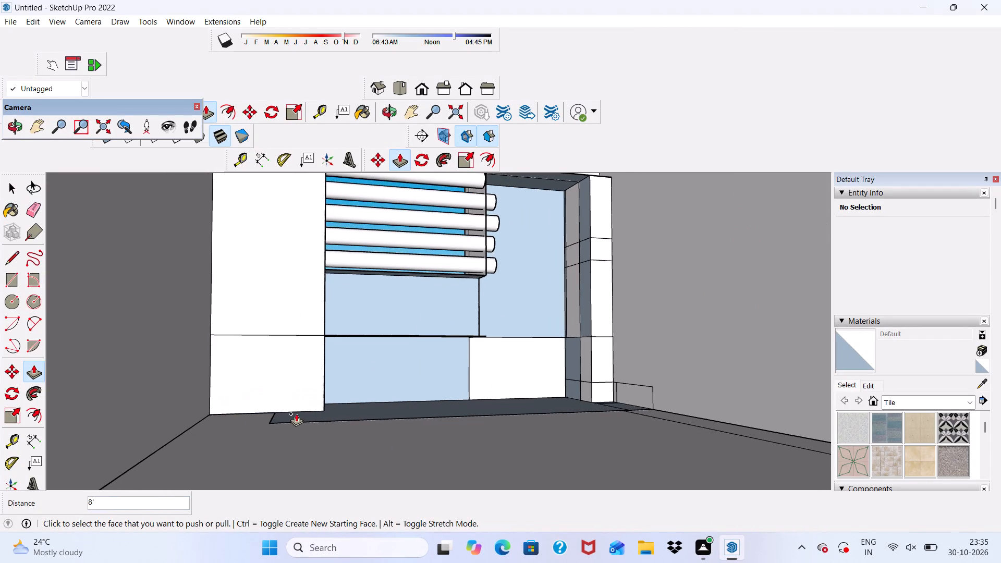
Pull the recessed panel below the louvres forward by 9", flush with the wall block beside it.
scroll(365, 347, down, 1)
middle_drag(373, 342, 263, 406)
scroll(367, 306, up, 9)
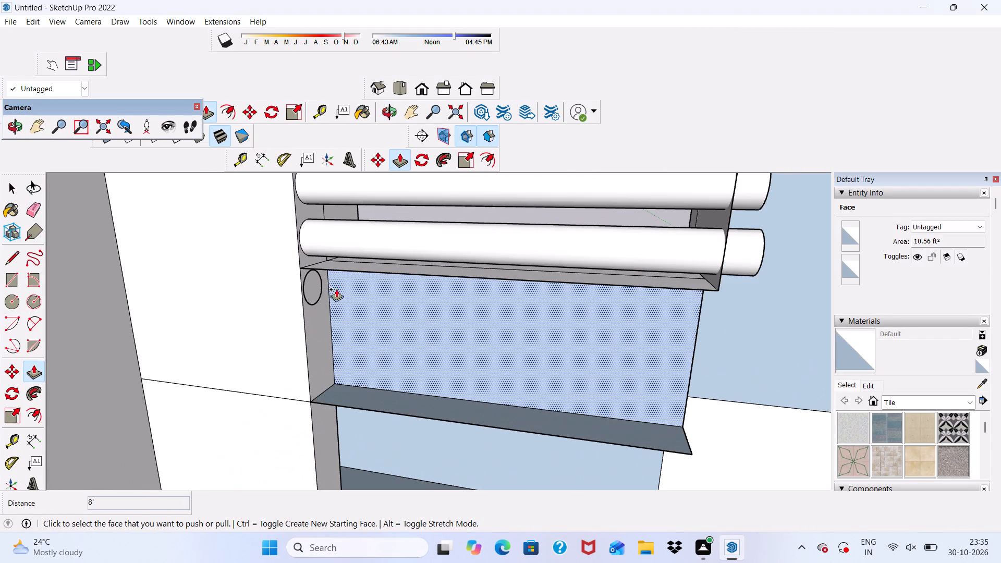
click(353, 290)
click(367, 300)
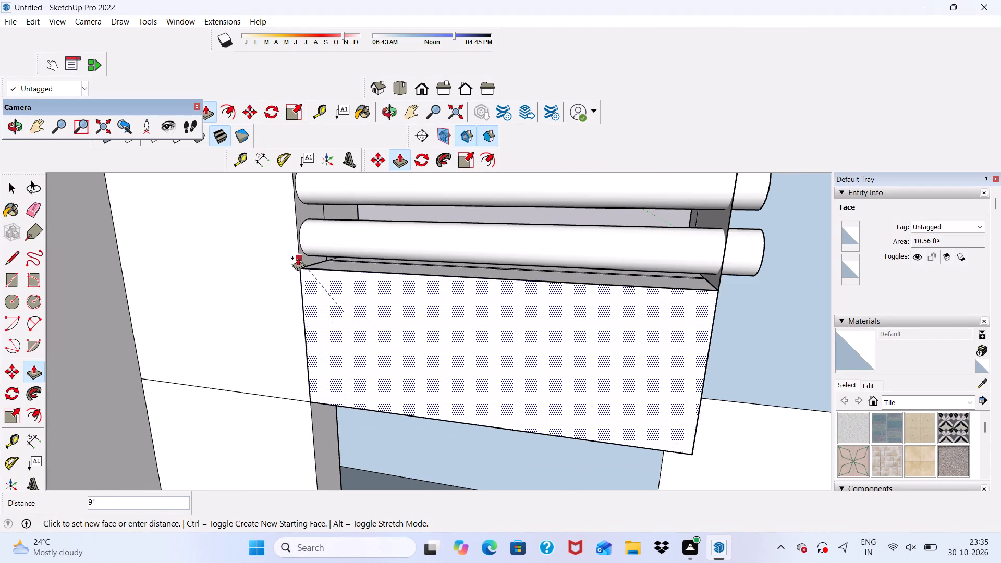
click(290, 251)
Pull the wall face right of the louvres forward, flush with the panel below the louvres.
scroll(294, 270, down, 6)
click(571, 276)
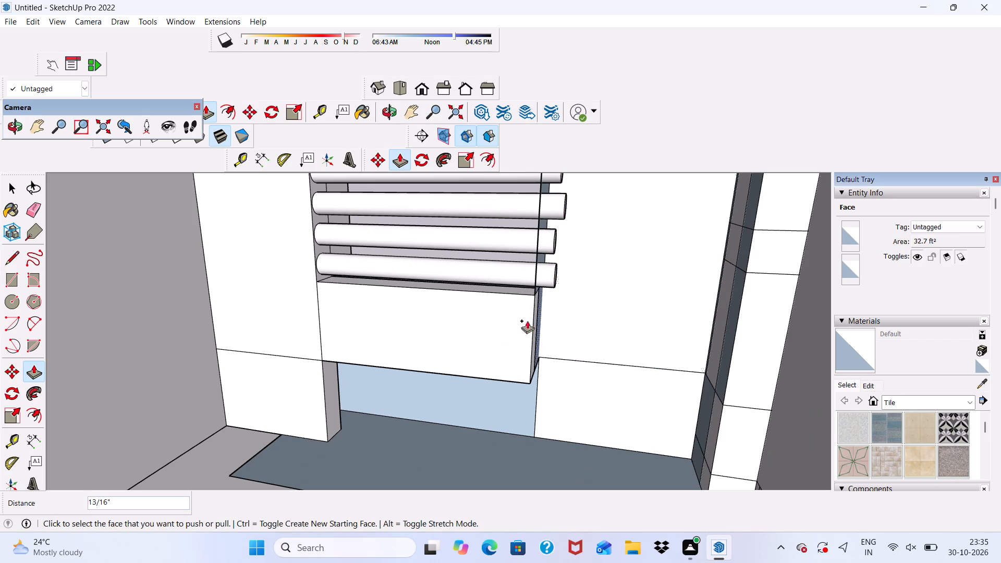
click(567, 325)
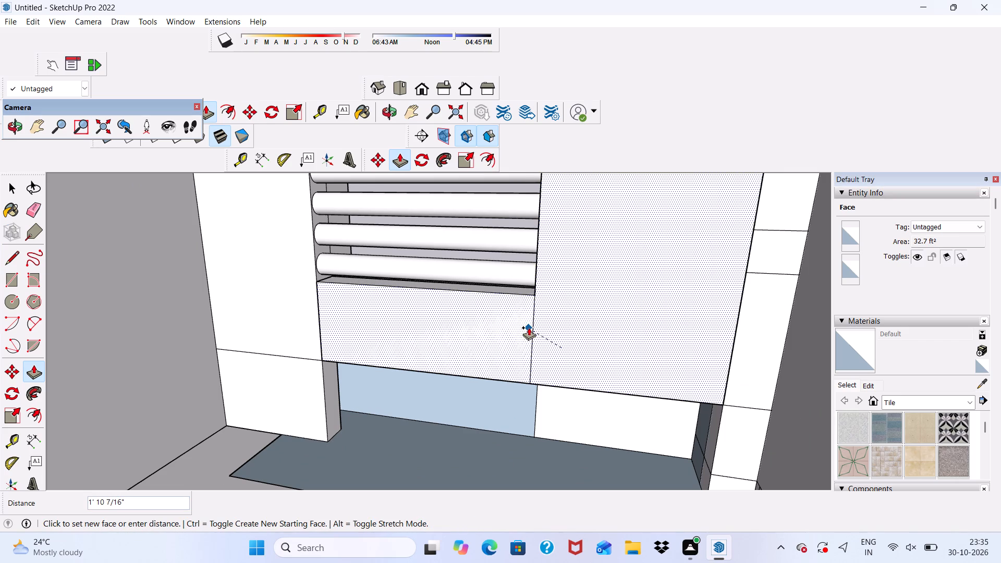
click(528, 327)
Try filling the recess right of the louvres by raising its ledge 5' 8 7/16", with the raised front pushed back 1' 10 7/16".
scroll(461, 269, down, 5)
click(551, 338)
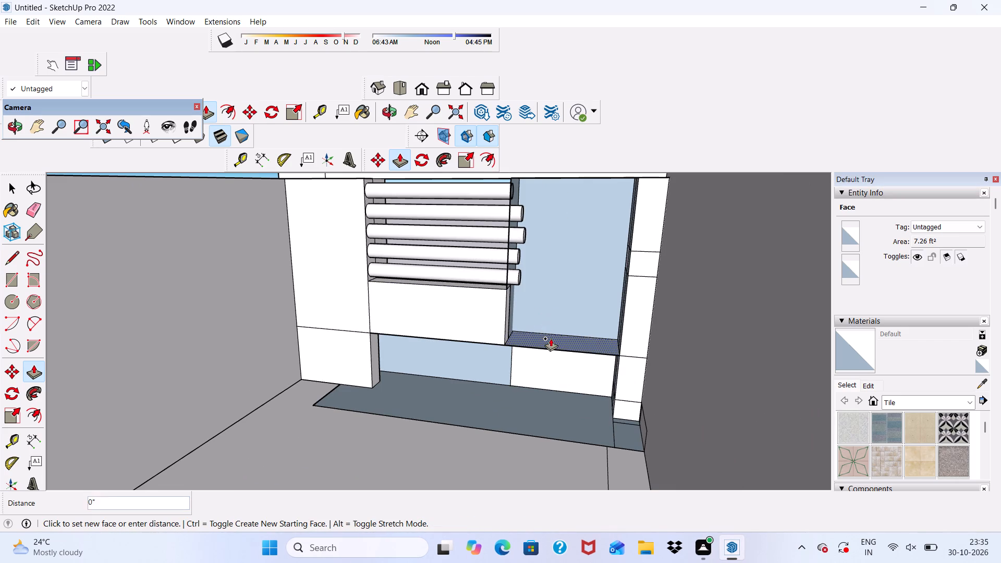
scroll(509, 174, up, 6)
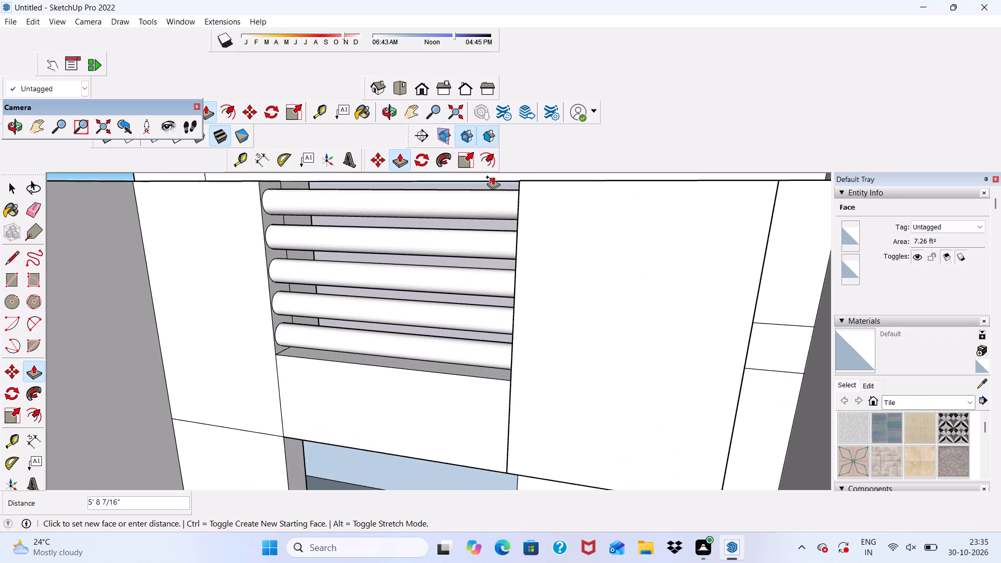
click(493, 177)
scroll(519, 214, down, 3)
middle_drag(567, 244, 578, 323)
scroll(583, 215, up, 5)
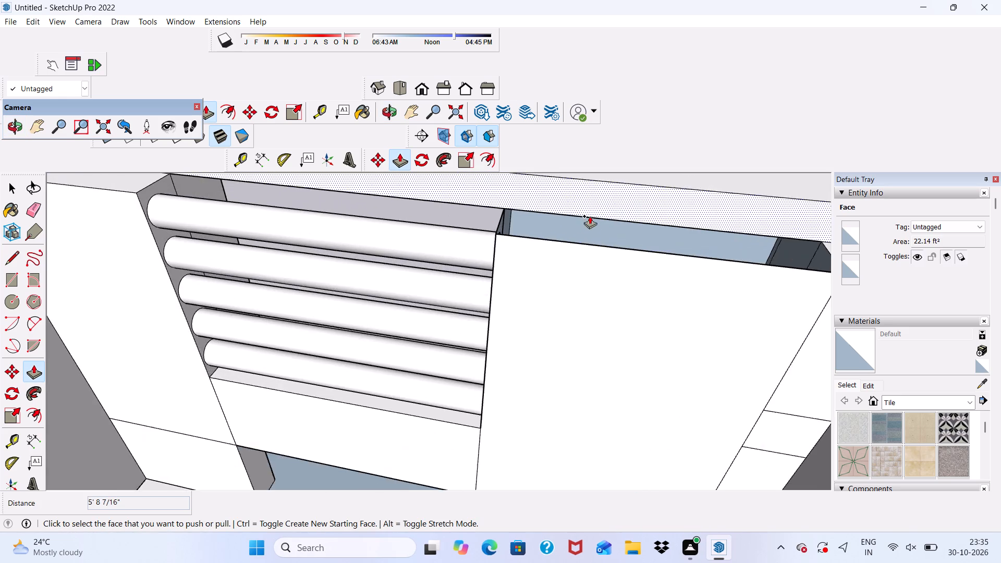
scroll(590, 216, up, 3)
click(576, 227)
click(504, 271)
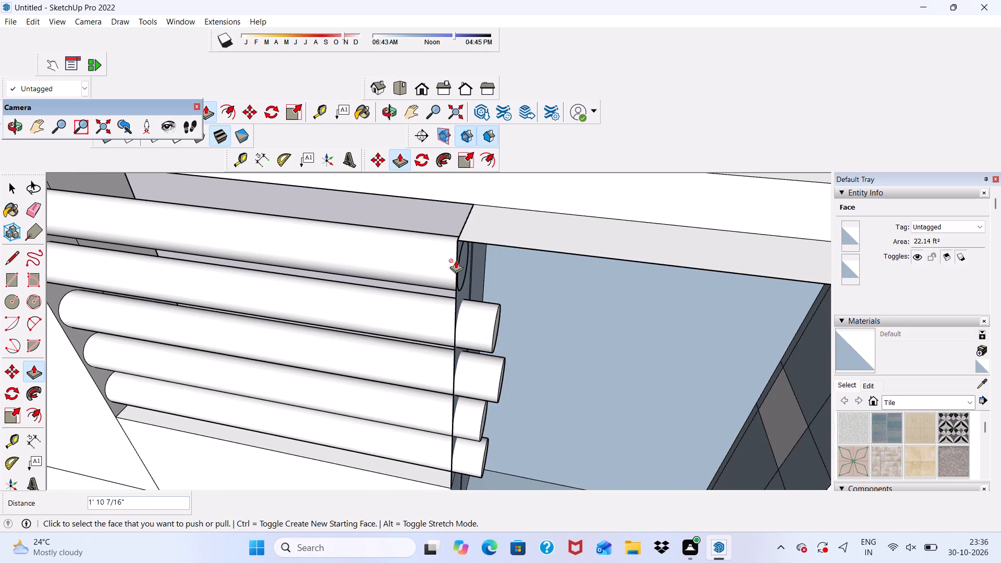
Pull the narrow side face behind the louvre ends about 3' 10" across the recess to its far side wall.
scroll(456, 260, up, 4)
drag(484, 264, 489, 264)
scroll(508, 241, down, 6)
scroll(516, 263, up, 6)
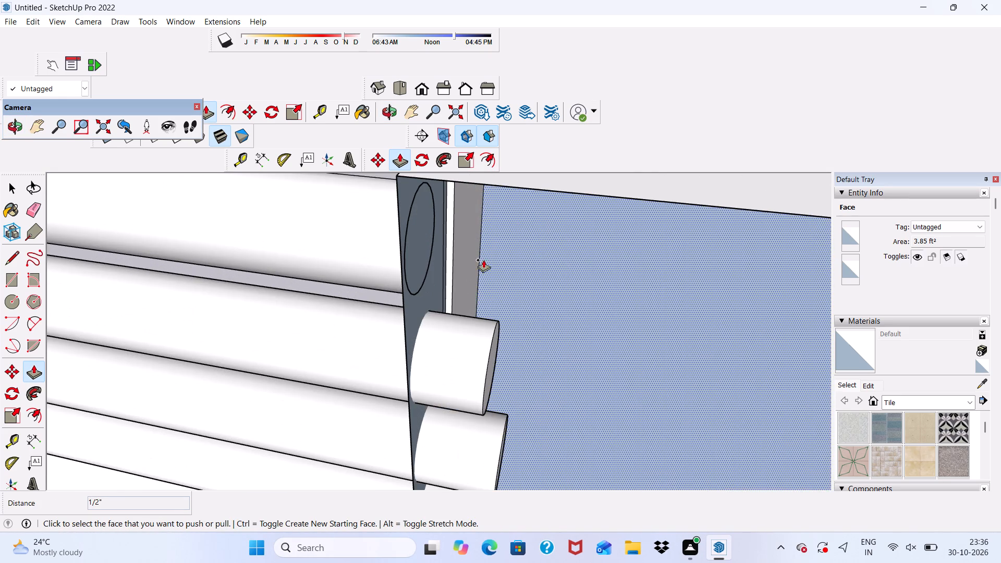
click(475, 261)
scroll(497, 268, down, 4)
scroll(470, 200, down, 5)
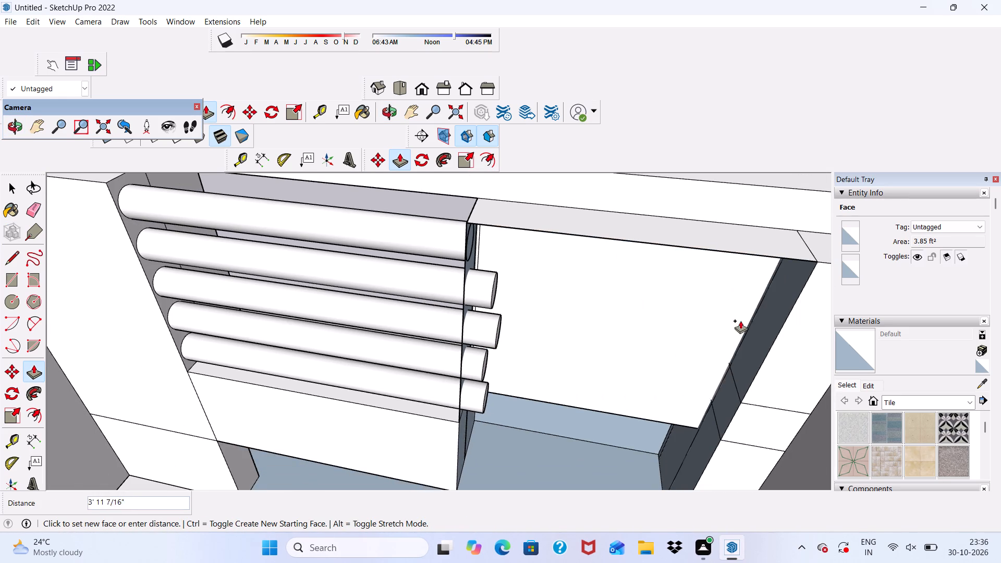
click(759, 319)
Pull the lower recessed panel right of the louvres forward by 1' 9/16" and another 9 7/8", flush with the panel below the louvres.
middle_drag(675, 302, 646, 172)
scroll(559, 331, up, 1)
scroll(561, 168, down, 2)
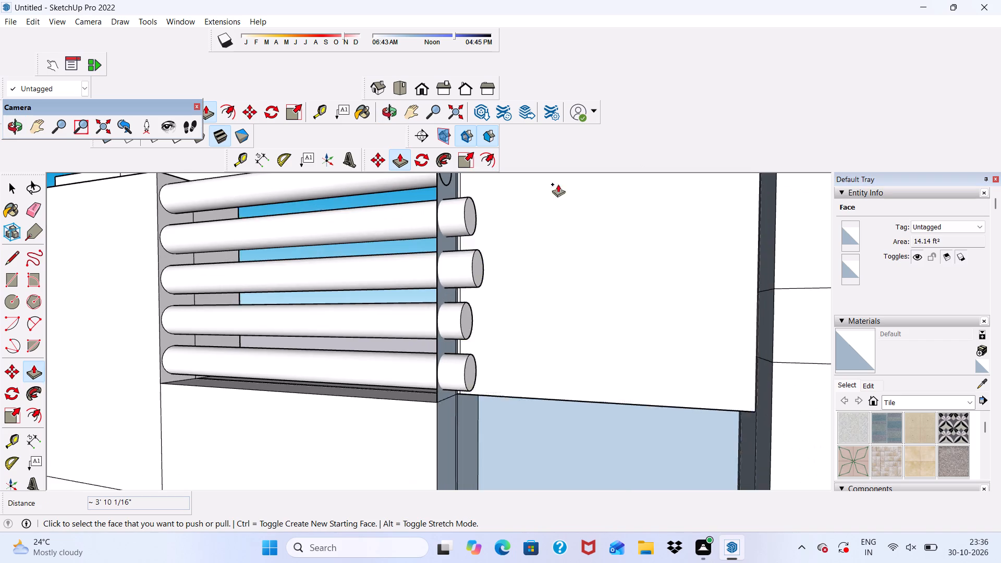
scroll(558, 184, down, 2)
click(546, 417)
scroll(545, 397, up, 1)
click(542, 397)
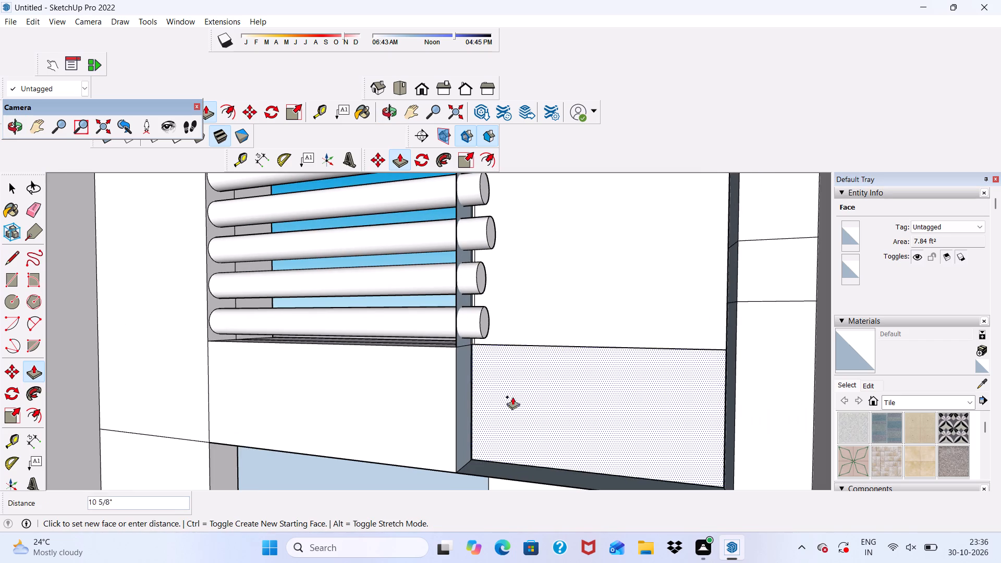
click(515, 338)
scroll(493, 378, up, 4)
click(480, 382)
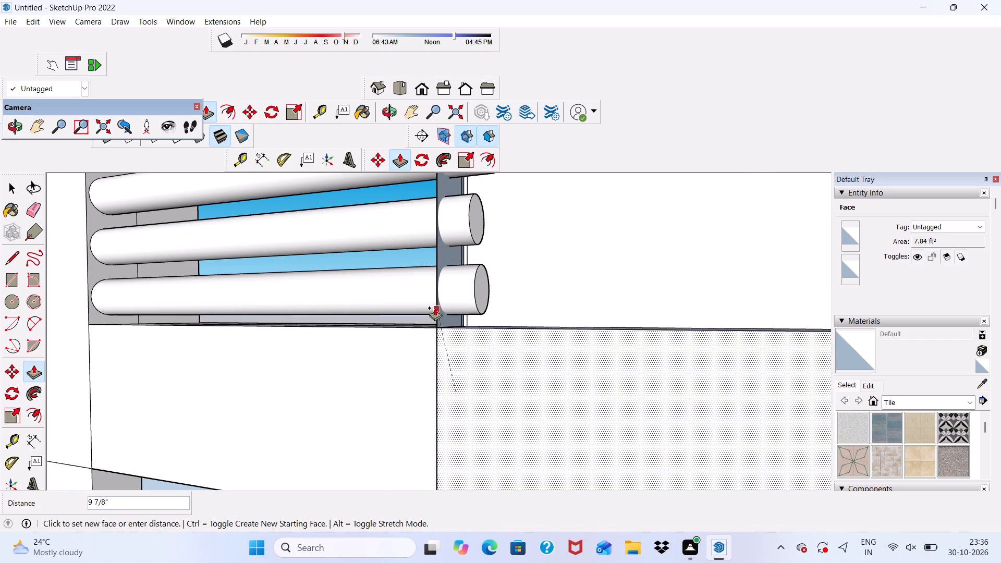
click(435, 308)
Pull the side face at the protruding louvre ends outward by 1' 5/8" to enclose the ends.
scroll(464, 339, down, 1)
middle_drag(480, 351, 428, 384)
scroll(419, 288, up, 4)
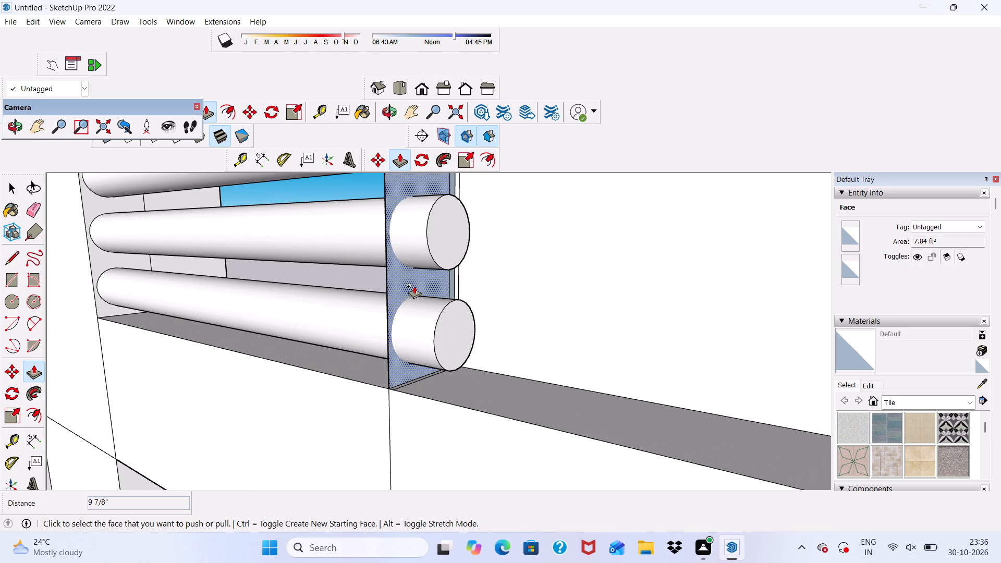
click(409, 282)
scroll(485, 335, down, 3)
scroll(484, 282, down, 5)
scroll(546, 290, down, 4)
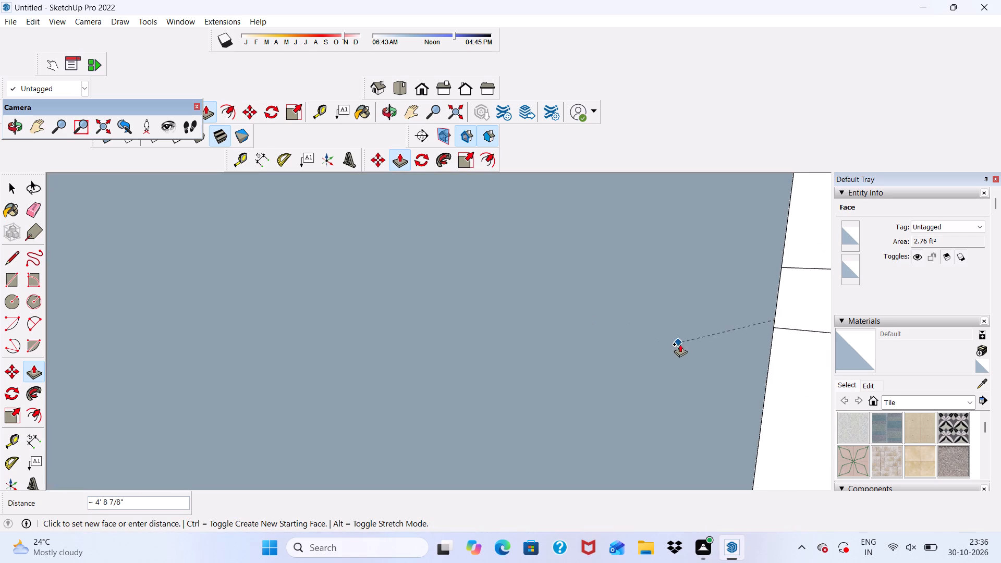
click(423, 91)
scroll(481, 244, down, 5)
scroll(546, 217, down, 4)
middle_drag(534, 256, 45, 361)
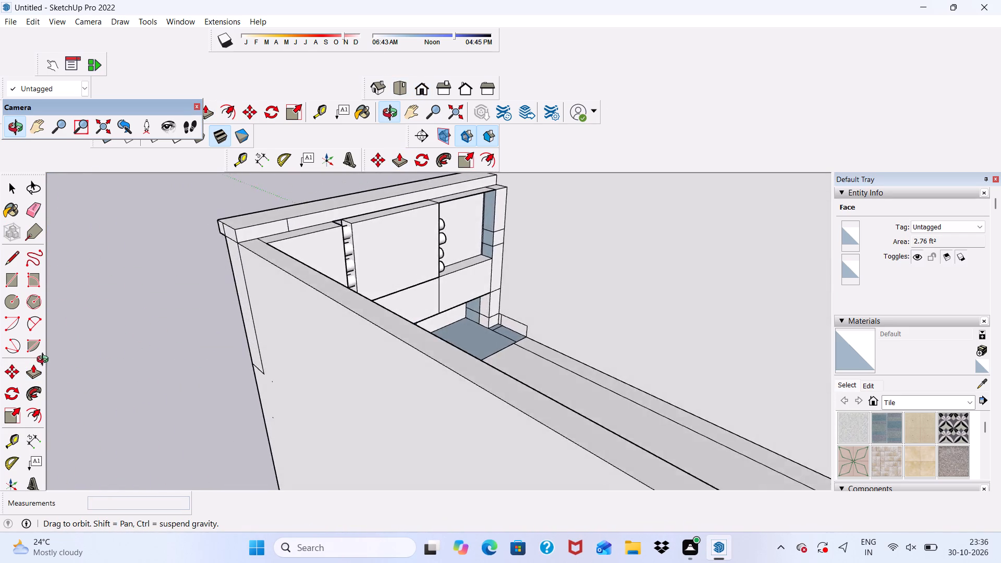
middle_drag(45, 361, 472, 304)
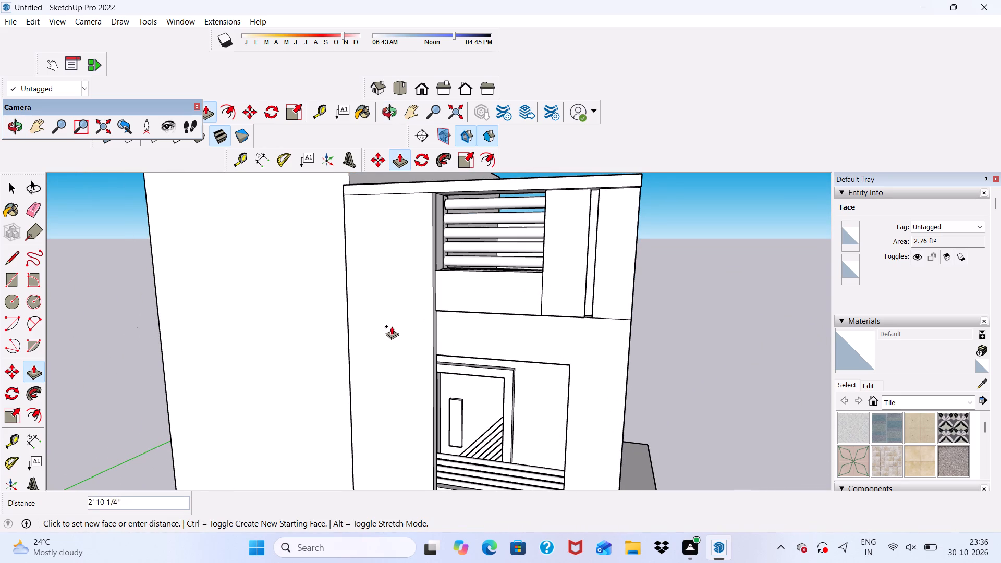
click(427, 273)
Pull the remaining recessed face right of the louvres forward by 9 7/8", flush with the surrounding wall.
middle_drag(455, 257, 417, 312)
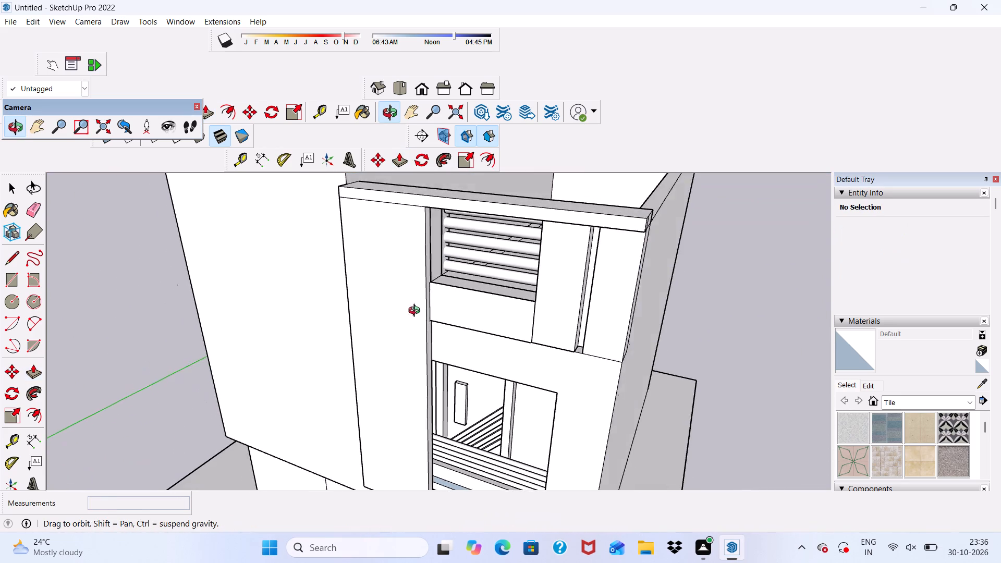
middle_drag(417, 312, 415, 309)
scroll(448, 232, up, 9)
middle_drag(430, 239, 416, 286)
middle_drag(449, 287, 451, 288)
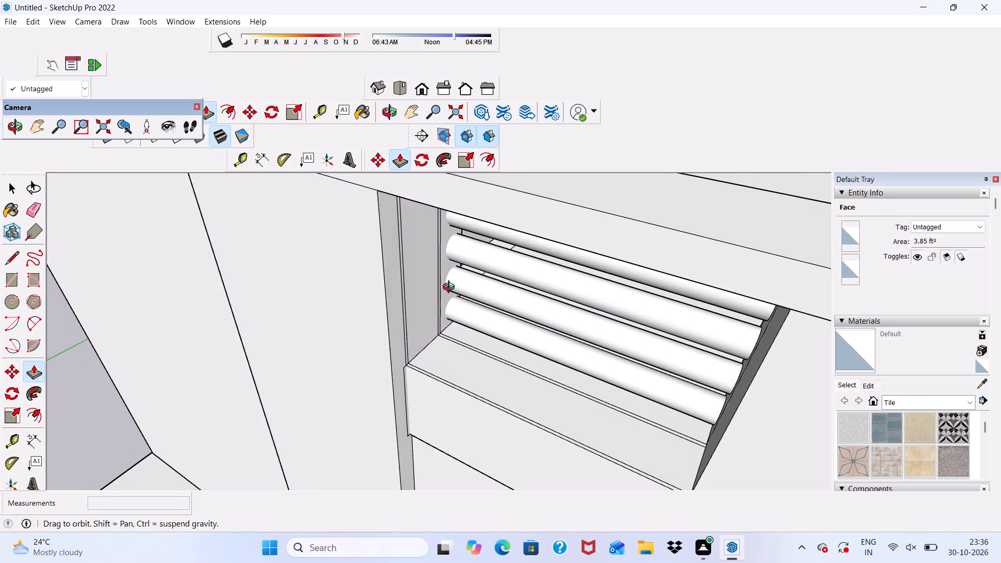
middle_drag(451, 288, 67, 246)
scroll(634, 290, up, 3)
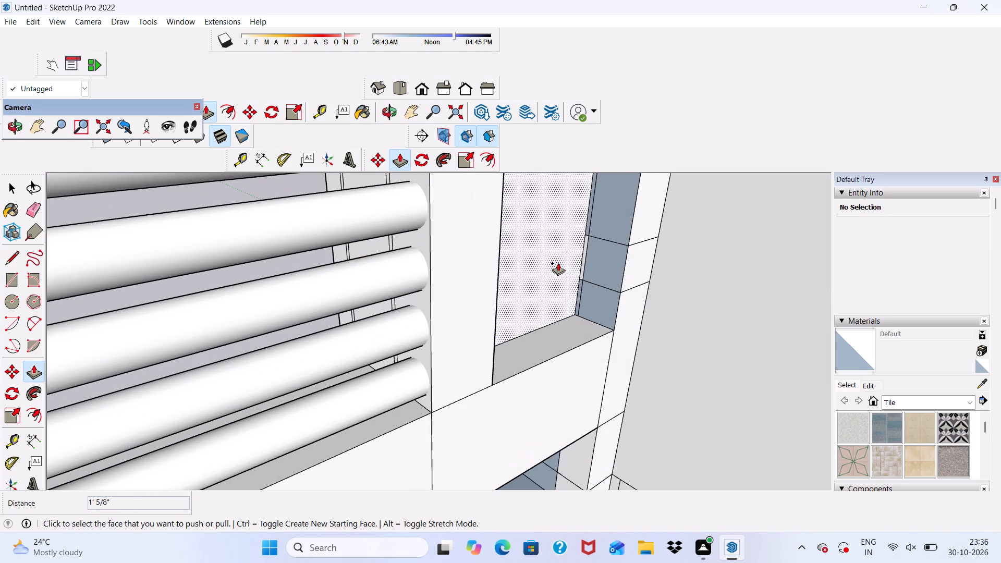
click(551, 258)
click(499, 388)
Pull the side face of the lower-left wall block about 9' 11 9/16" across to close the low opening above the terrace floor.
scroll(462, 332, down, 4)
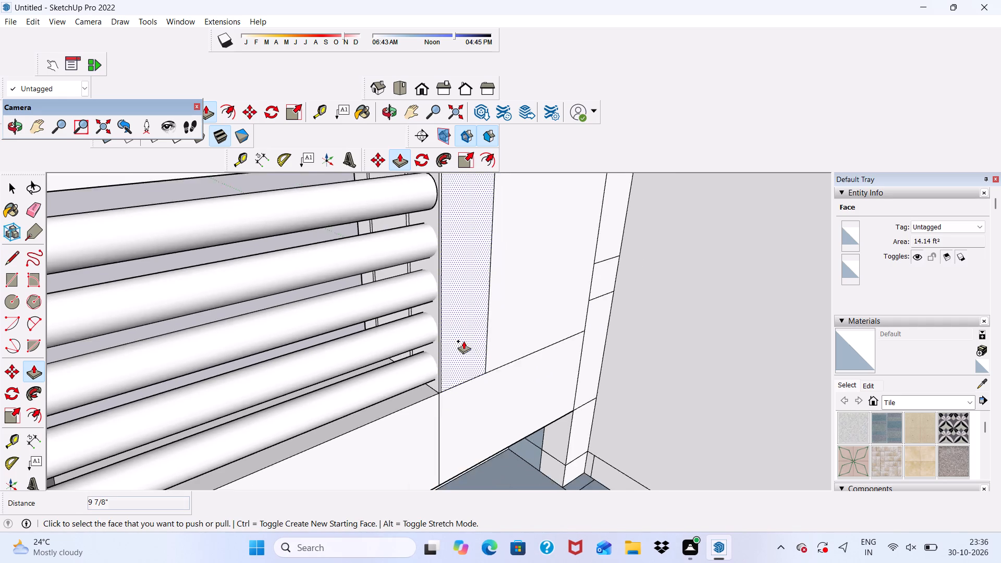
middle_drag(469, 343, 397, 321)
scroll(570, 304, down, 5)
middle_drag(521, 349, 484, 331)
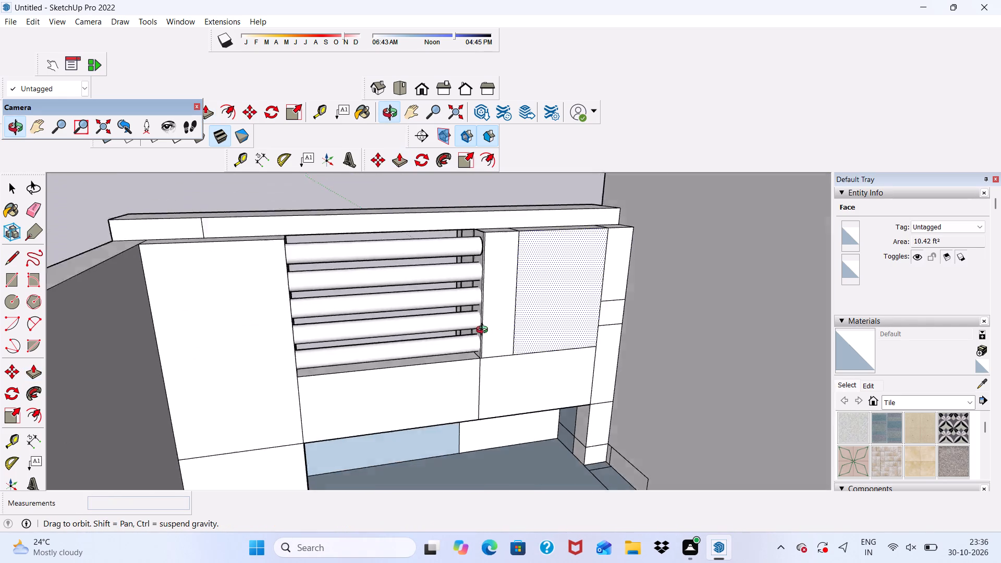
middle_drag(484, 331, 431, 346)
middle_drag(456, 338, 473, 320)
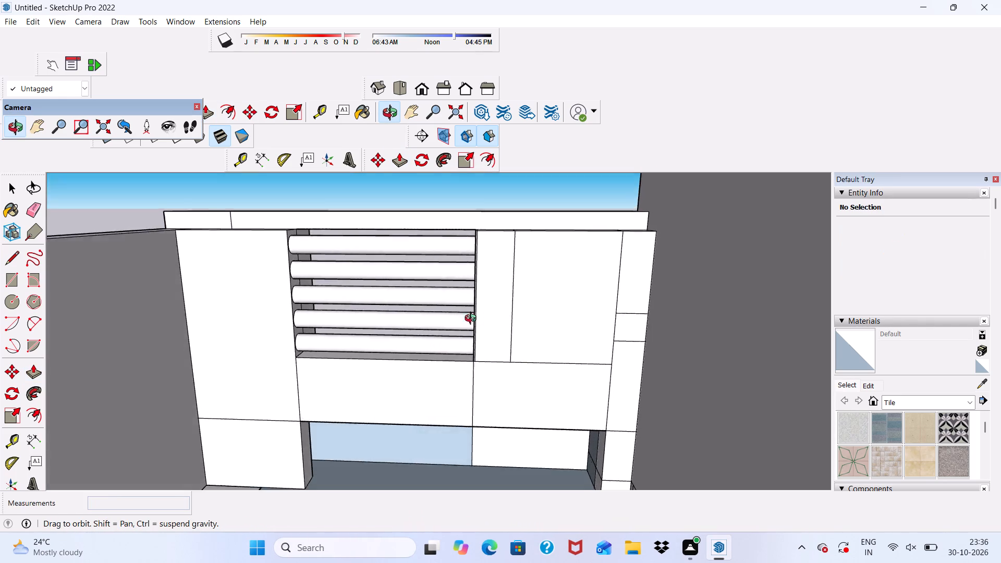
middle_drag(473, 320, 488, 313)
scroll(403, 446, down, 5)
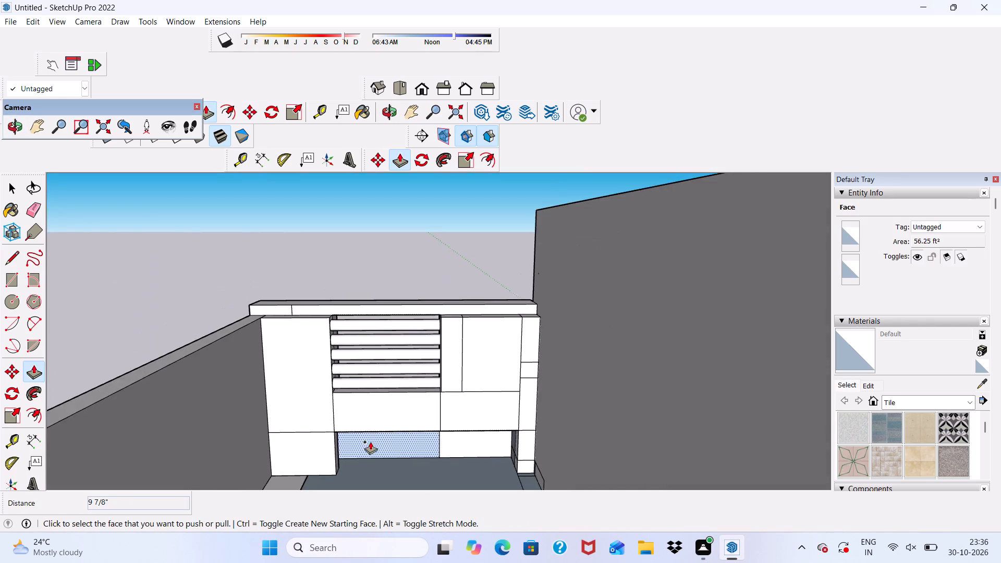
middle_drag(367, 447, 316, 462)
middle_drag(355, 456, 428, 459)
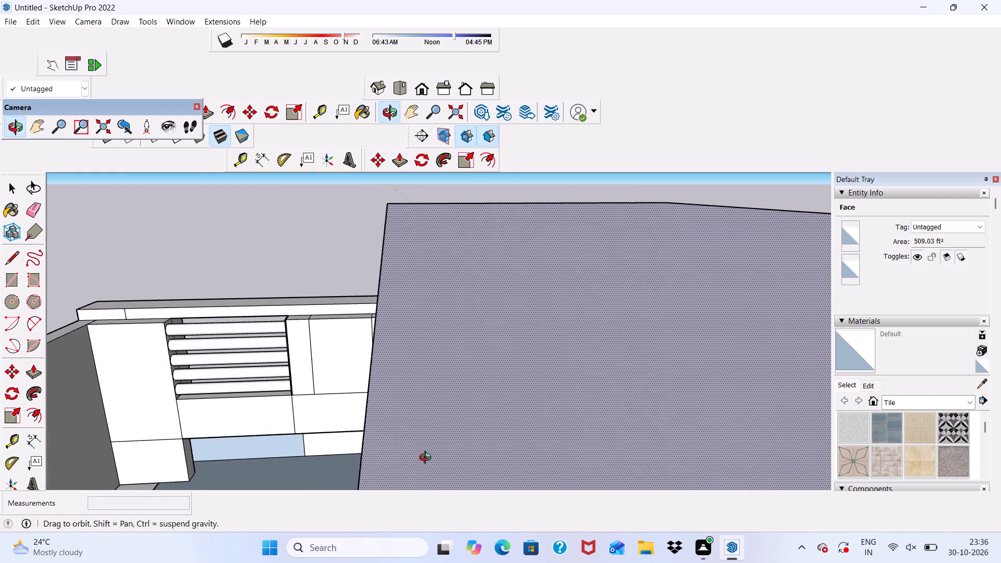
middle_drag(428, 459, 431, 459)
scroll(306, 462, up, 4)
scroll(113, 451, up, 2)
click(74, 453)
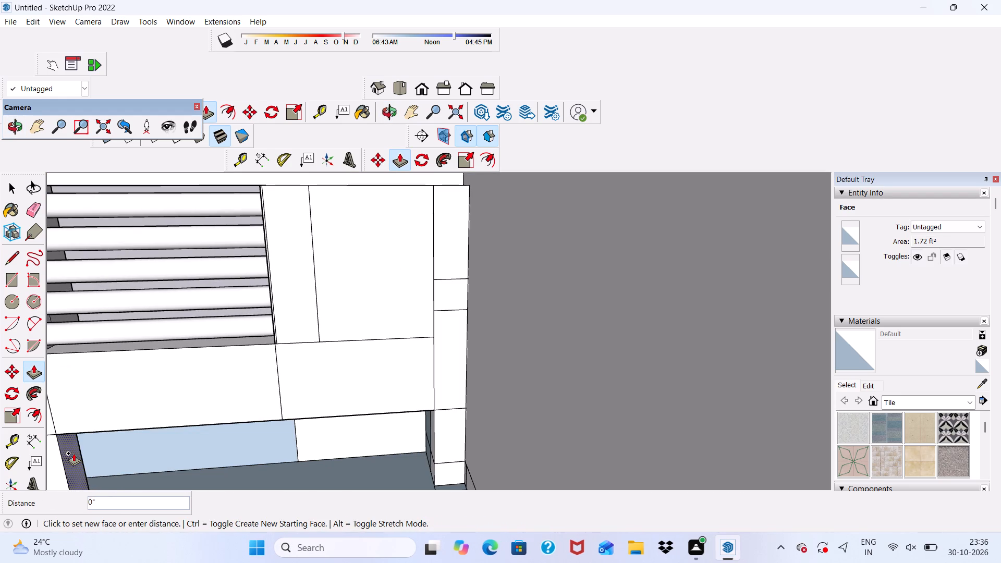
click(466, 382)
Erase the leftover panel seams on the wall to the right of and below the louvred opening.
scroll(486, 421, down, 4)
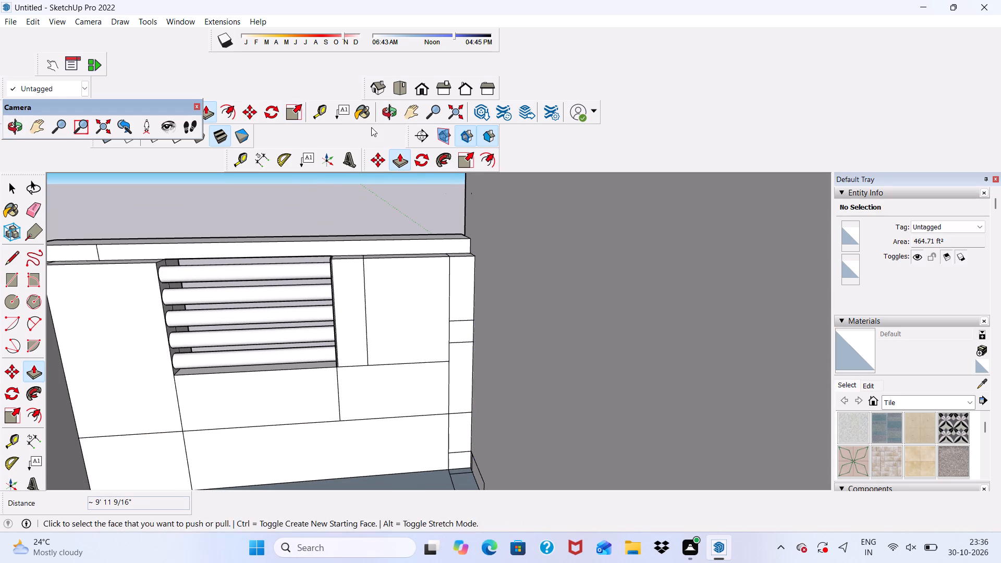
click(37, 205)
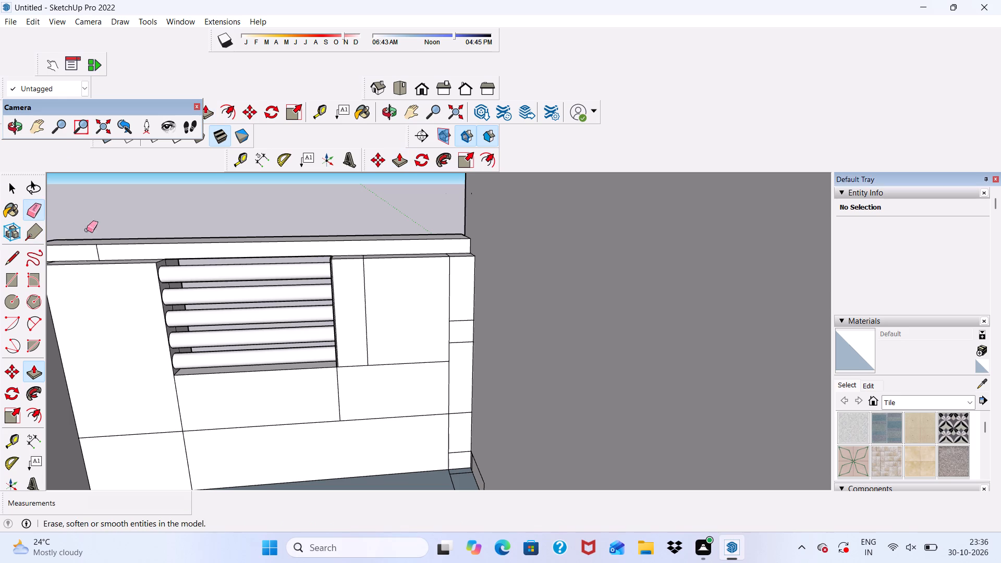
drag(363, 302, 377, 358)
drag(376, 361, 384, 391)
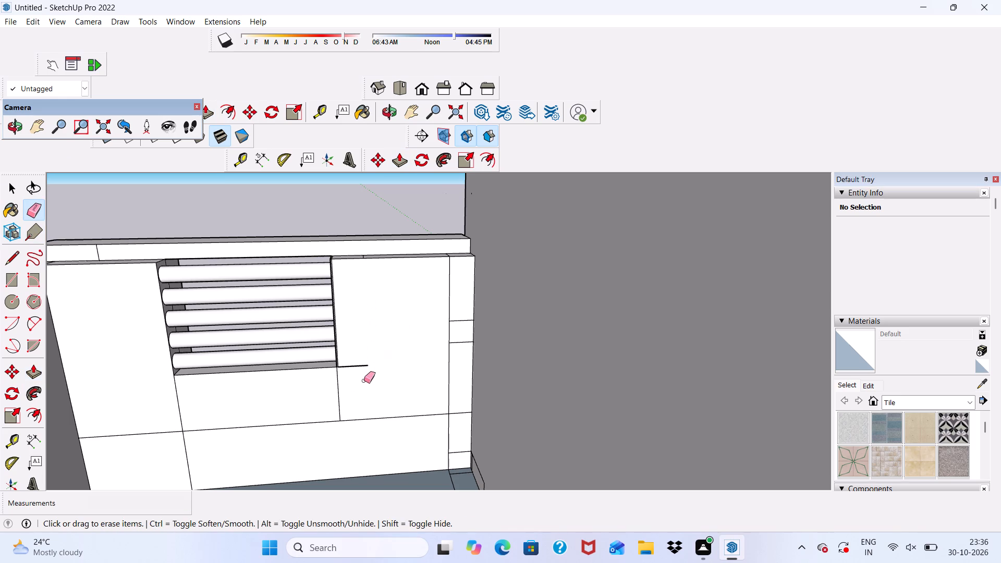
drag(340, 393, 343, 406)
drag(355, 362, 356, 378)
drag(359, 374, 376, 440)
drag(377, 398, 382, 411)
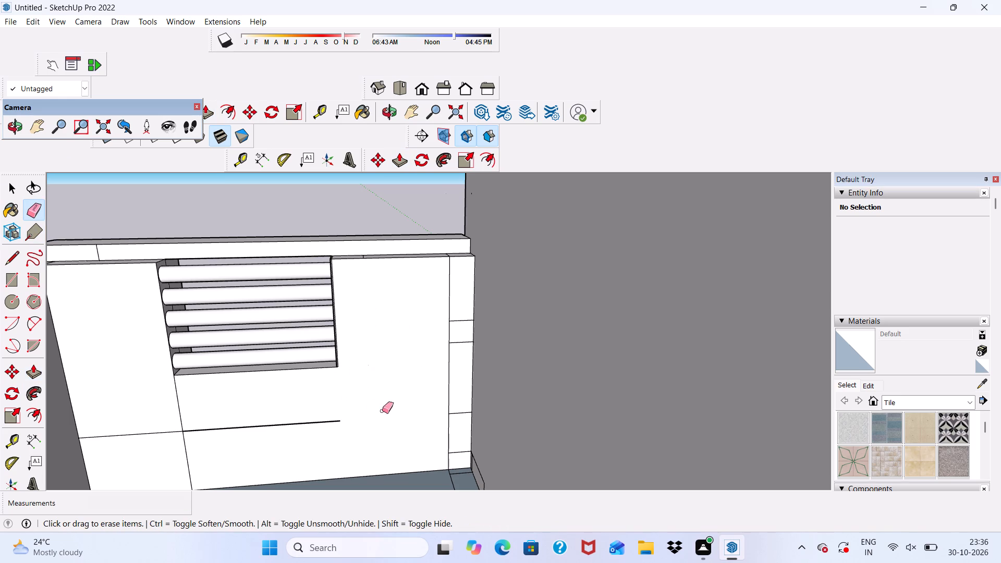
drag(382, 411, 403, 430)
Erase the vertical seam and short cross lines of the narrow strip at the wall's right corner.
drag(459, 316, 462, 346)
drag(453, 299, 450, 339)
drag(448, 303, 444, 311)
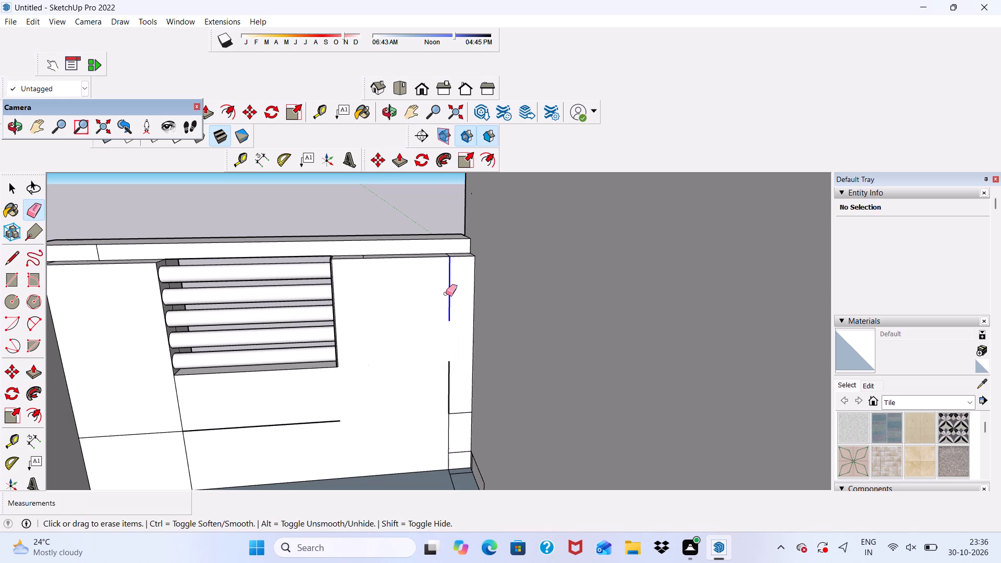
drag(444, 383, 455, 426)
drag(450, 415, 453, 439)
drag(448, 455, 453, 462)
drag(454, 449, 459, 456)
Erase the stray edges at the base of the right corner, where the terrace wall meets the side wall.
middle_drag(457, 444, 505, 445)
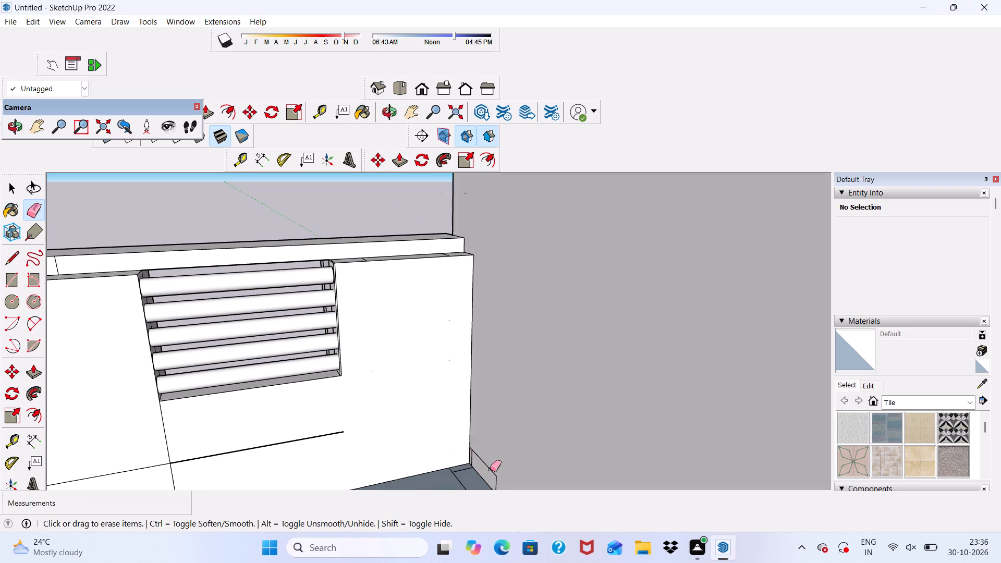
click(491, 469)
scroll(487, 464, up, 7)
click(464, 446)
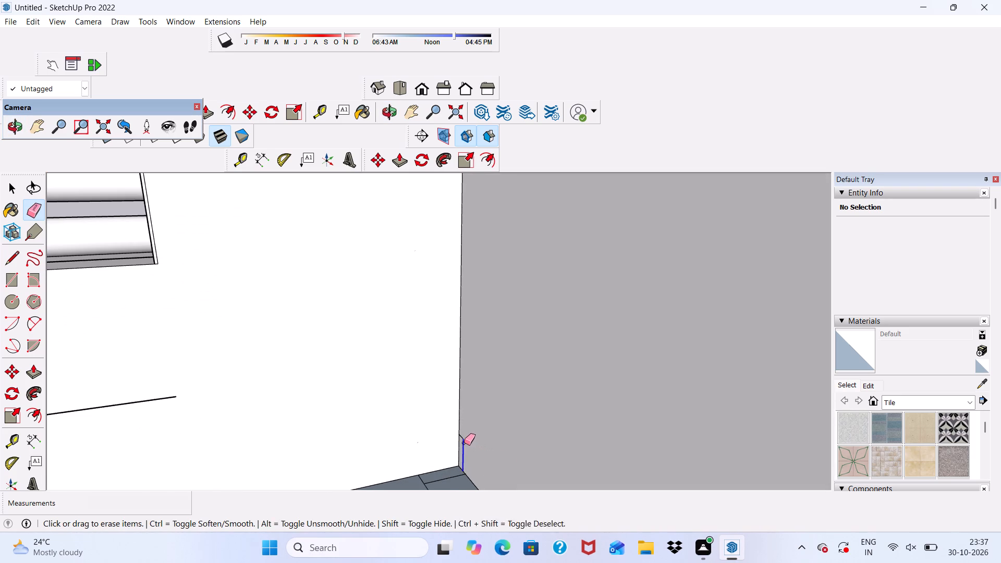
click(465, 438)
scroll(462, 407, down, 5)
drag(502, 472, 502, 473)
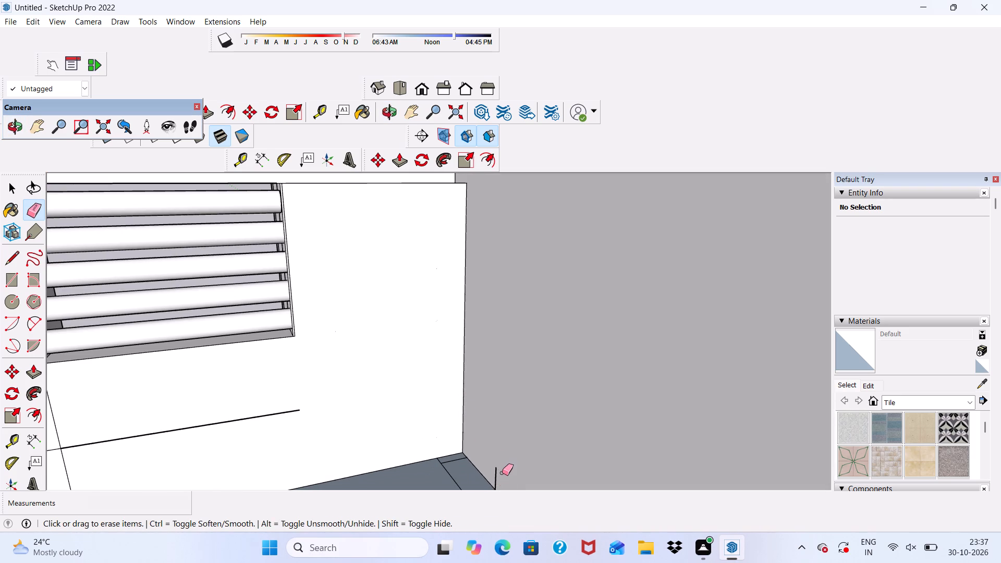
drag(502, 473, 494, 471)
Erase the remaining horizontal and vertical seams below and left of the louvred opening.
drag(301, 401, 290, 412)
scroll(287, 394, down, 4)
middle_drag(444, 421, 351, 437)
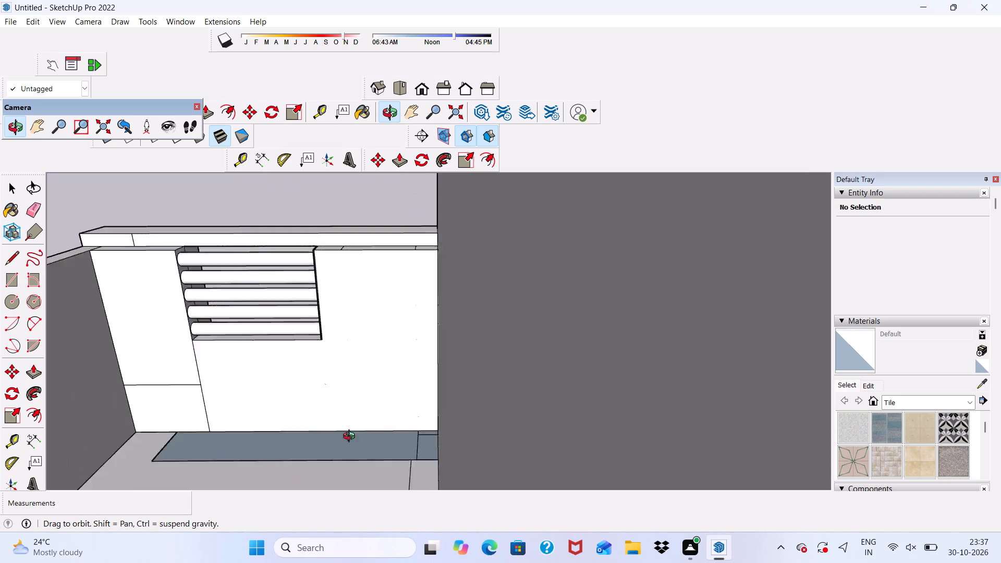
middle_drag(351, 437, 411, 416)
drag(154, 402, 174, 419)
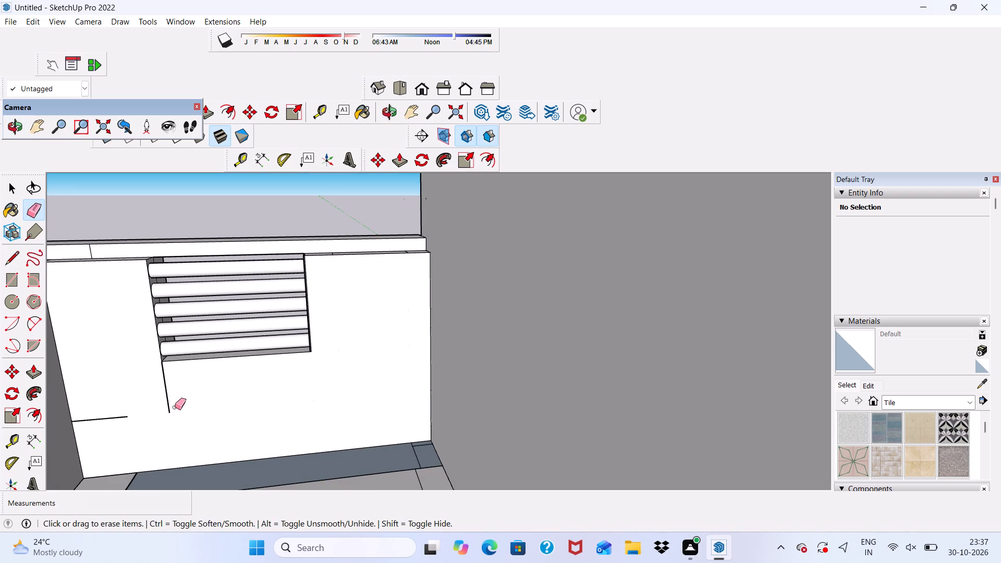
drag(164, 385, 164, 398)
drag(126, 406, 110, 413)
click(92, 418)
drag(151, 396, 178, 395)
drag(123, 409, 118, 423)
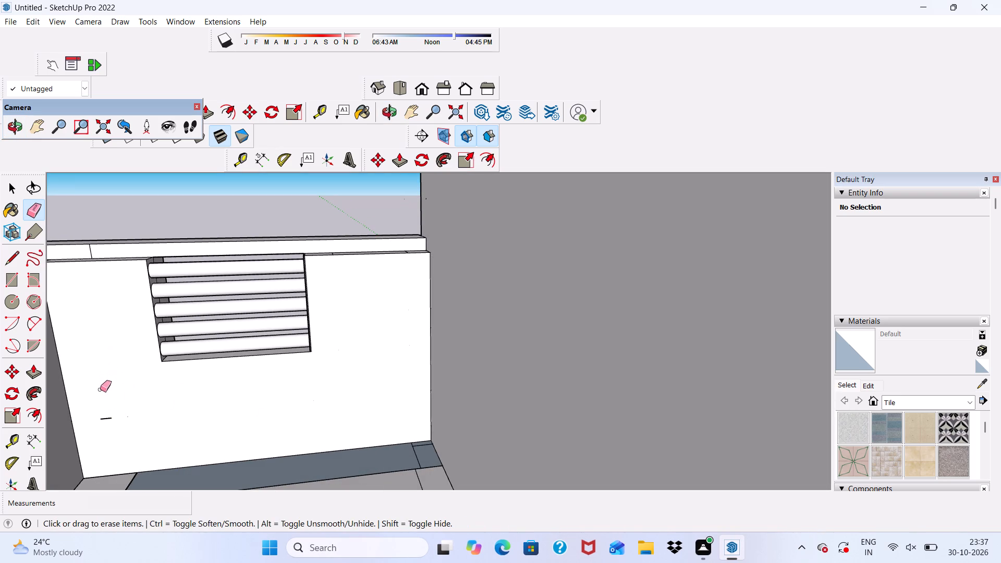
drag(100, 401, 108, 429)
scroll(112, 353, down, 5)
middle_drag(157, 387, 161, 434)
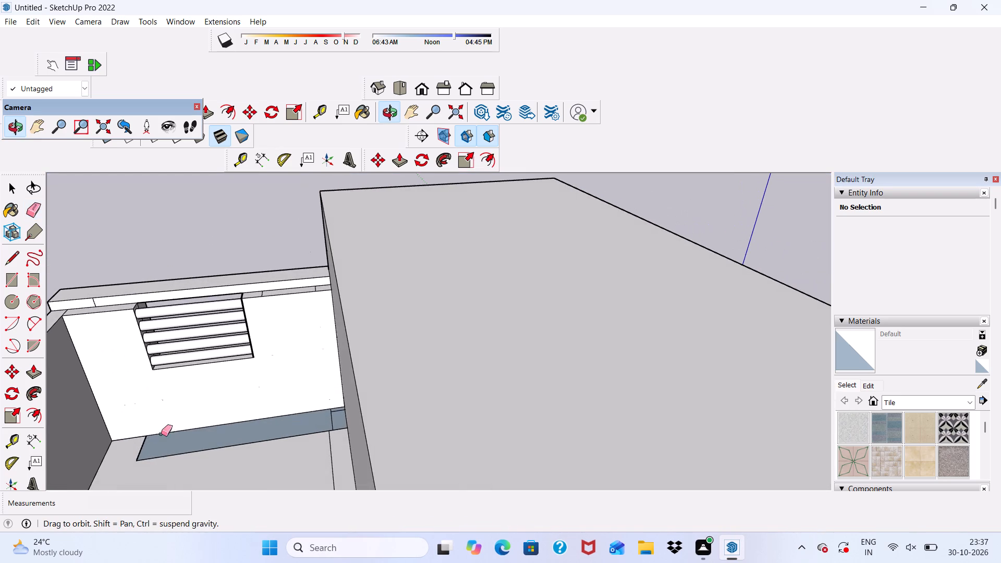
Erase the short cross seams on the narrow strips beneath the top slab, on both sides of the louvred opening.
scroll(120, 315, up, 5)
scroll(125, 309, down, 1)
middle_drag(125, 309, 112, 335)
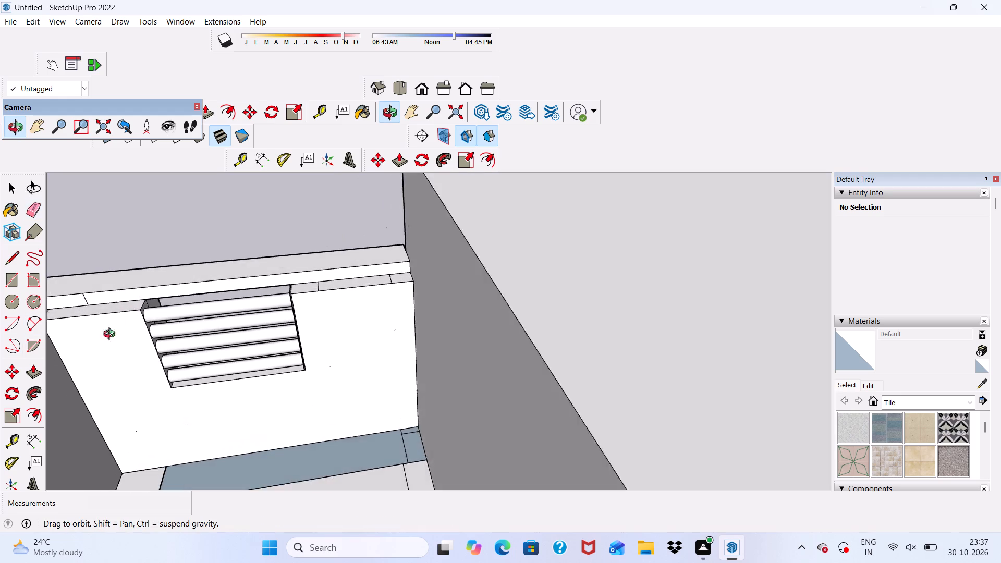
middle_drag(112, 335, 101, 342)
scroll(94, 281, up, 4)
click(97, 283)
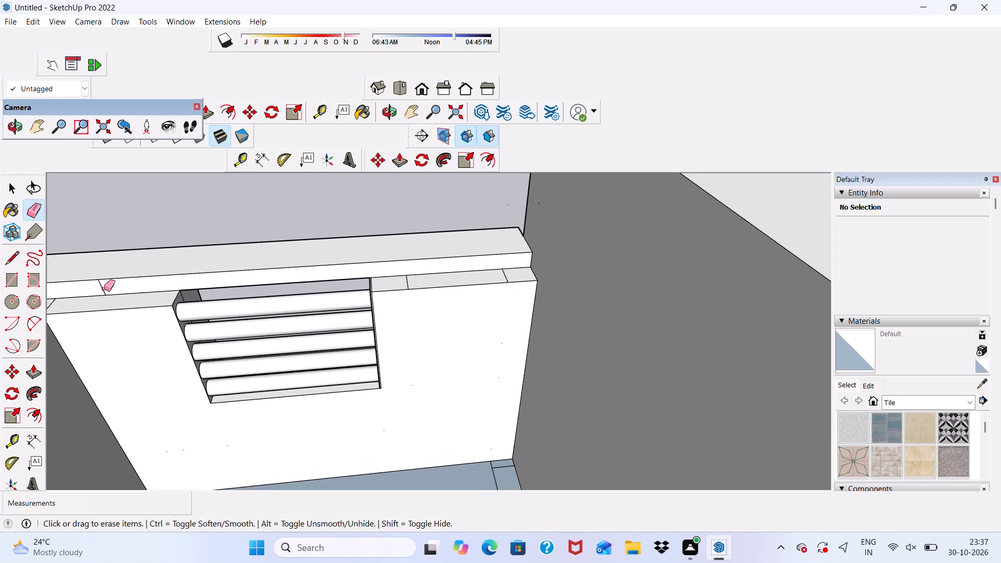
drag(92, 286, 108, 290)
drag(408, 280, 420, 280)
drag(503, 273, 509, 273)
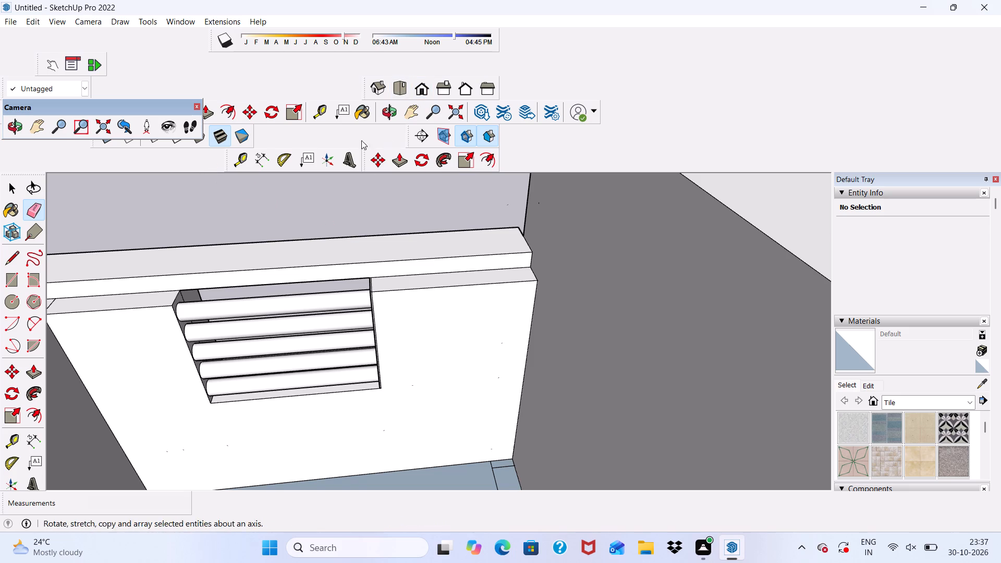
Pull the top slab's terrace-side face outward by 4 5/16", followed by 4 11/16", to meet the wall face.
click(397, 160)
drag(394, 264, 397, 271)
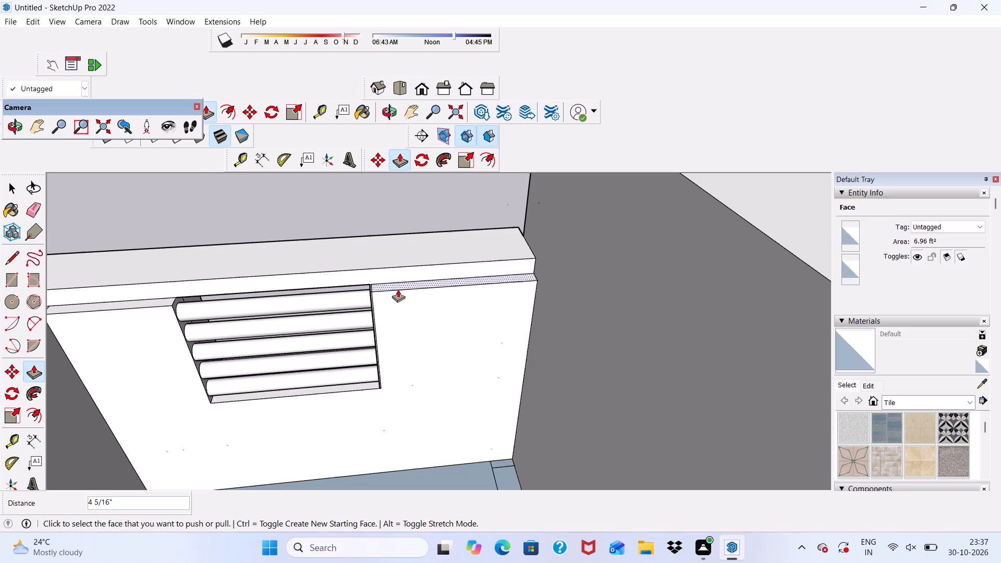
click(384, 272)
click(384, 293)
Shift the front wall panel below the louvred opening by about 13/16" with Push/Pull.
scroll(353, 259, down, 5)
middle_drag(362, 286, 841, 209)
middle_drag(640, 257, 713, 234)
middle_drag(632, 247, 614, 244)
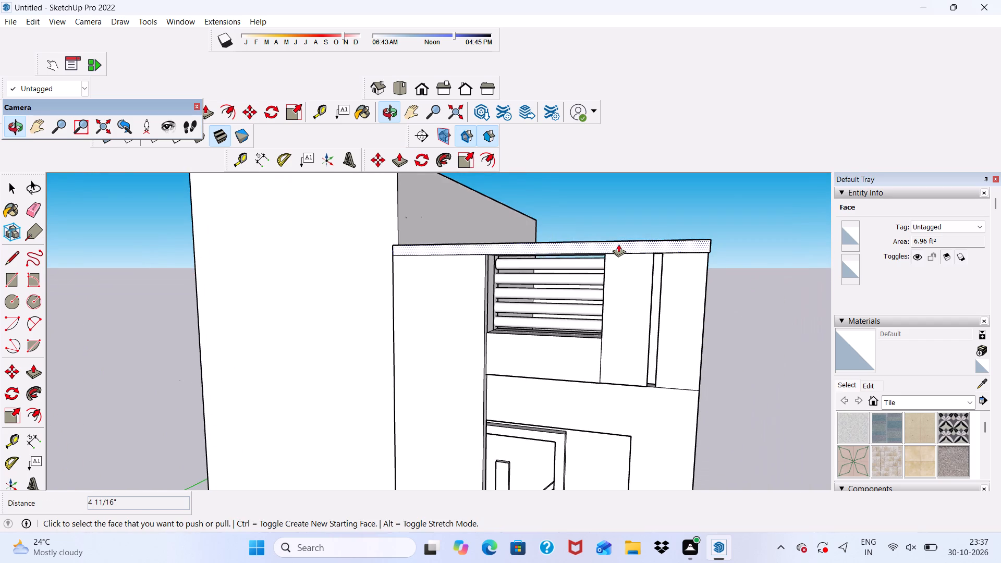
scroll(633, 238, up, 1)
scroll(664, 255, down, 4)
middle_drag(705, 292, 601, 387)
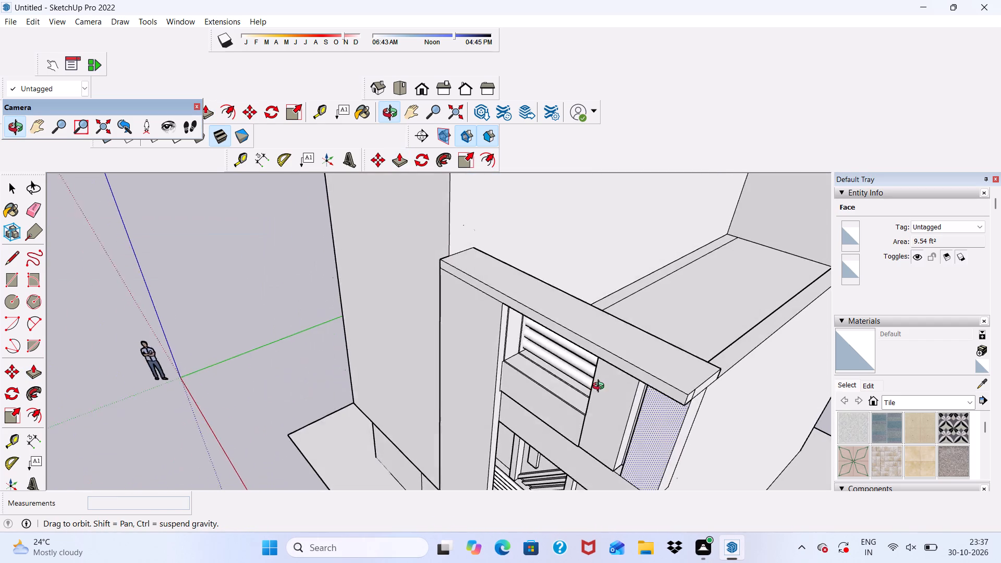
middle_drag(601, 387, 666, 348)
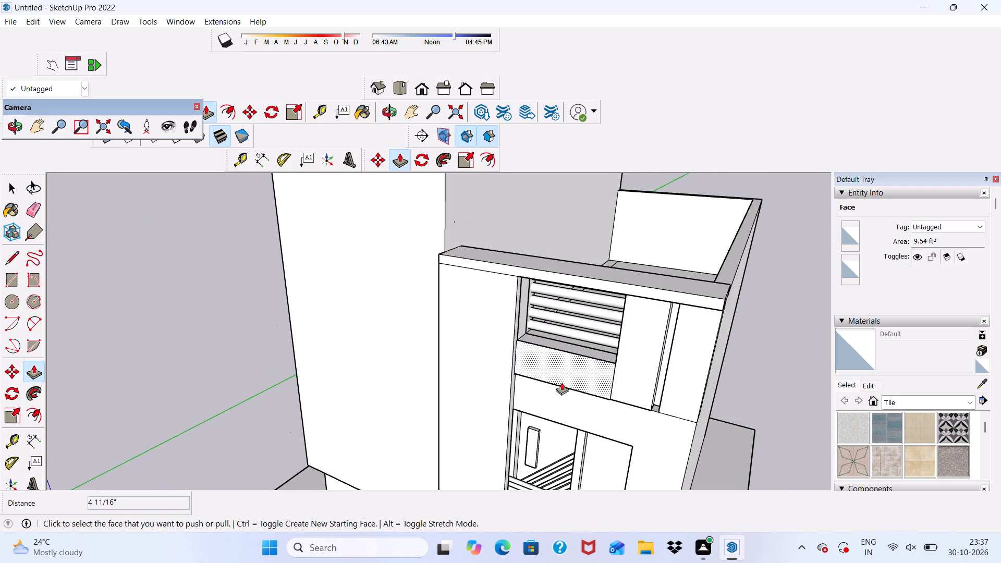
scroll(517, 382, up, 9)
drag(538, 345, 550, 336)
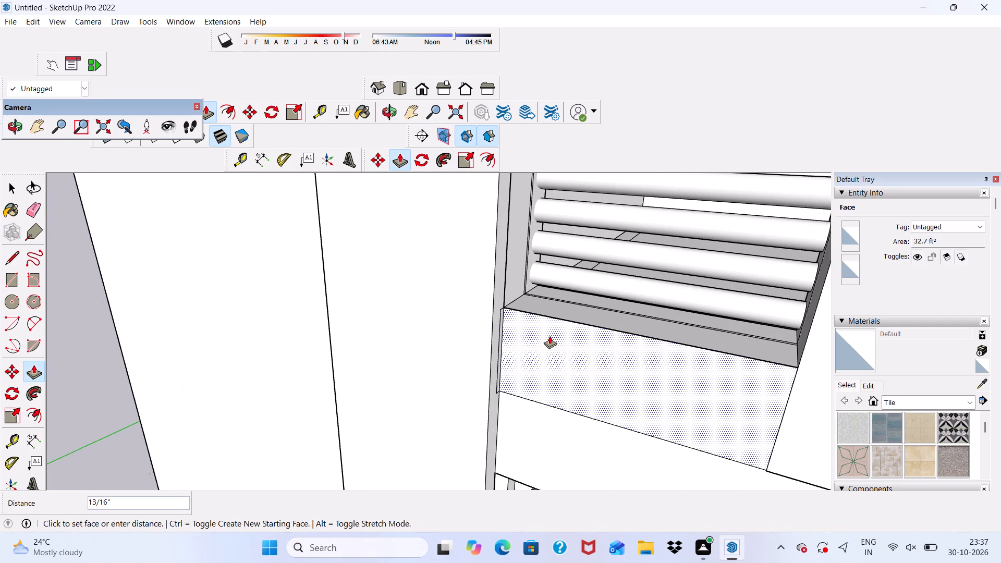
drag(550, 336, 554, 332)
Push the front panel below the louvres inward so it sits recessed behind the surrounding wall, with a ledge at its foot.
scroll(547, 314, down, 4)
middle_drag(541, 325, 619, 258)
scroll(606, 275, down, 3)
middle_drag(605, 284, 606, 274)
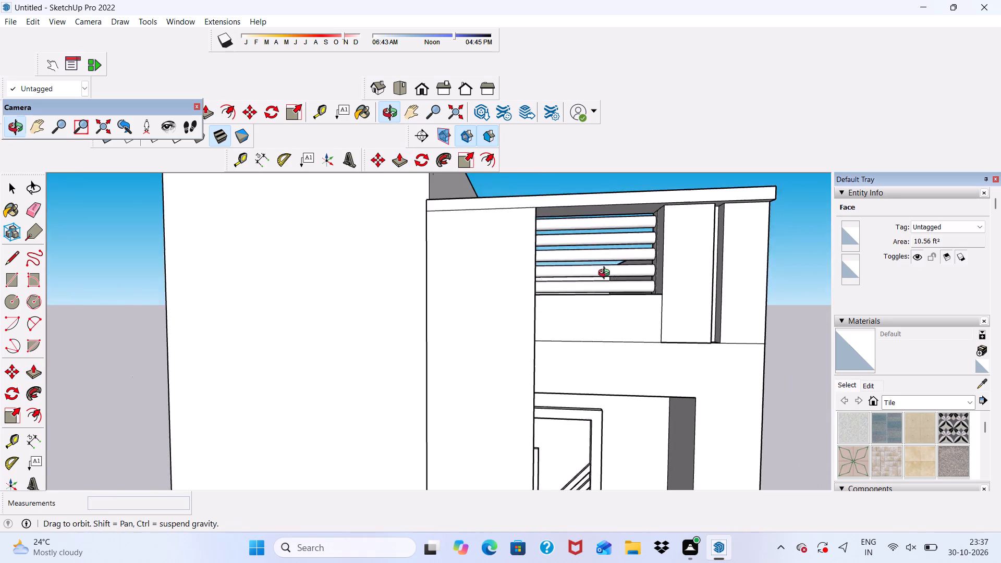
middle_drag(606, 274, 670, 235)
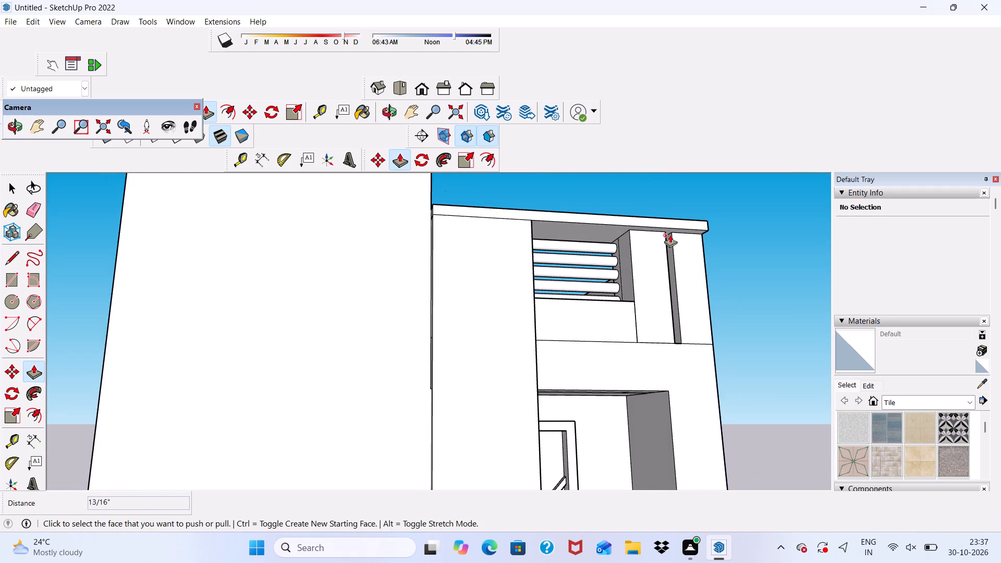
middle_drag(676, 281, 631, 378)
scroll(631, 378, up, 4)
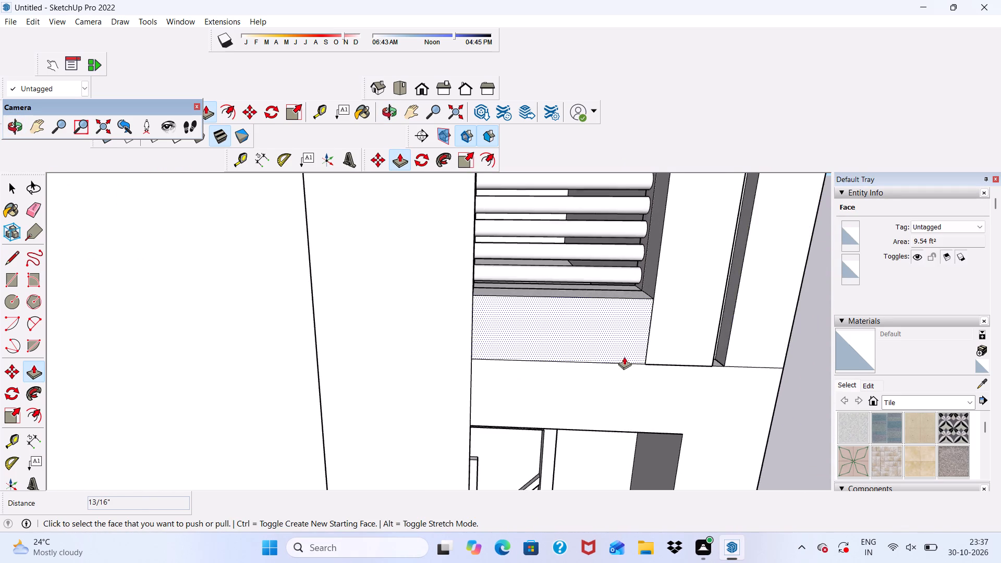
scroll(624, 356, up, 4)
drag(520, 319, 522, 304)
scroll(470, 327, down, 2)
middle_drag(468, 330, 401, 354)
scroll(449, 328, up, 3)
click(457, 319)
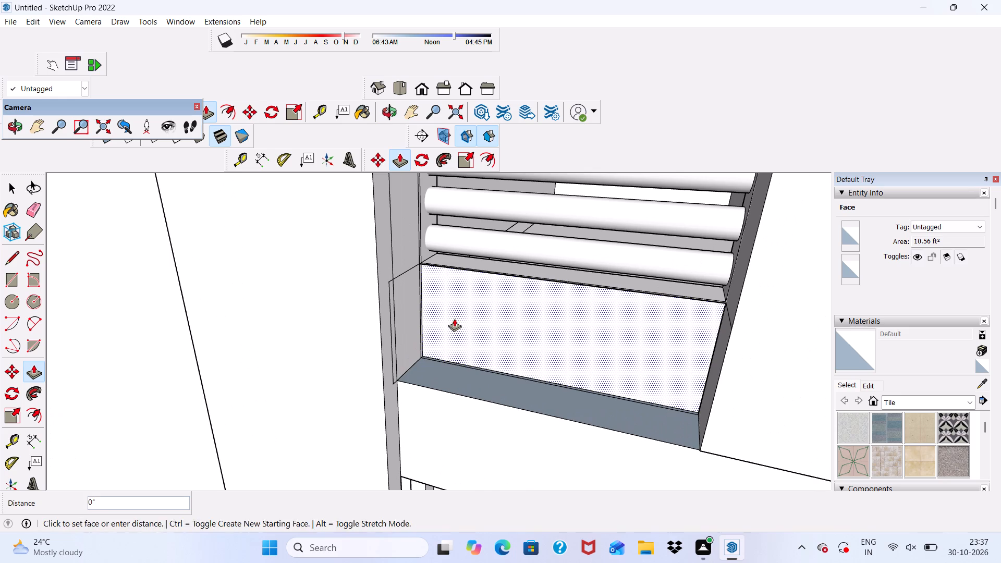
scroll(445, 298, down, 5)
middle_drag(481, 323, 573, 353)
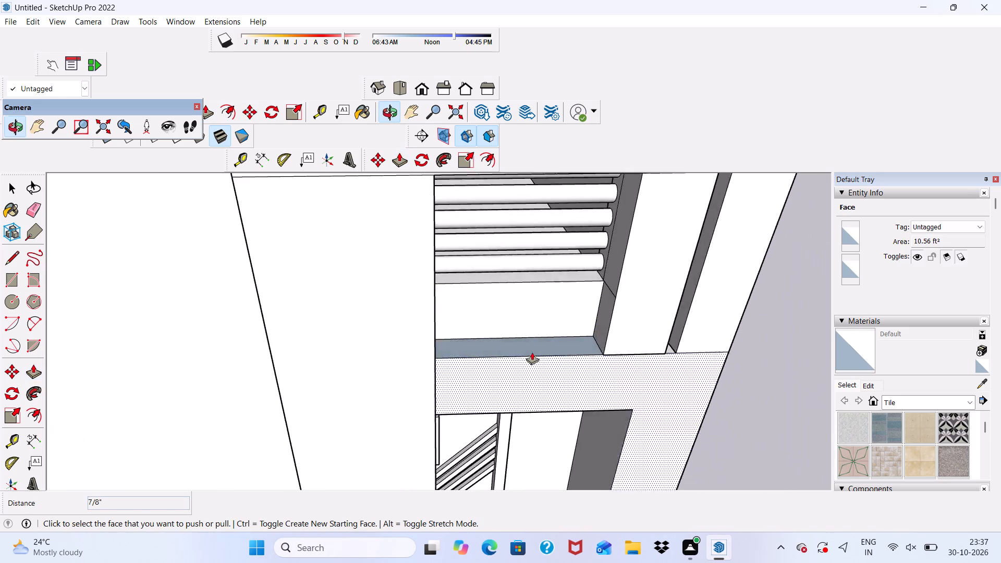
Rework the ledge face at the foot of the recess with Push/Pull, snapping it level with the wall's upper edge.
scroll(529, 351, up, 8)
click(524, 347)
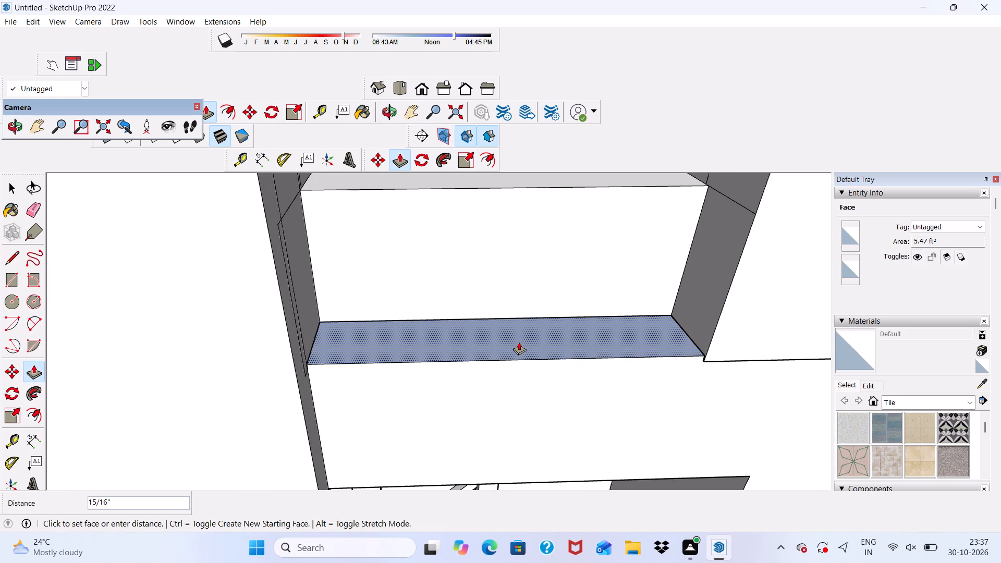
key(space)
click(423, 347)
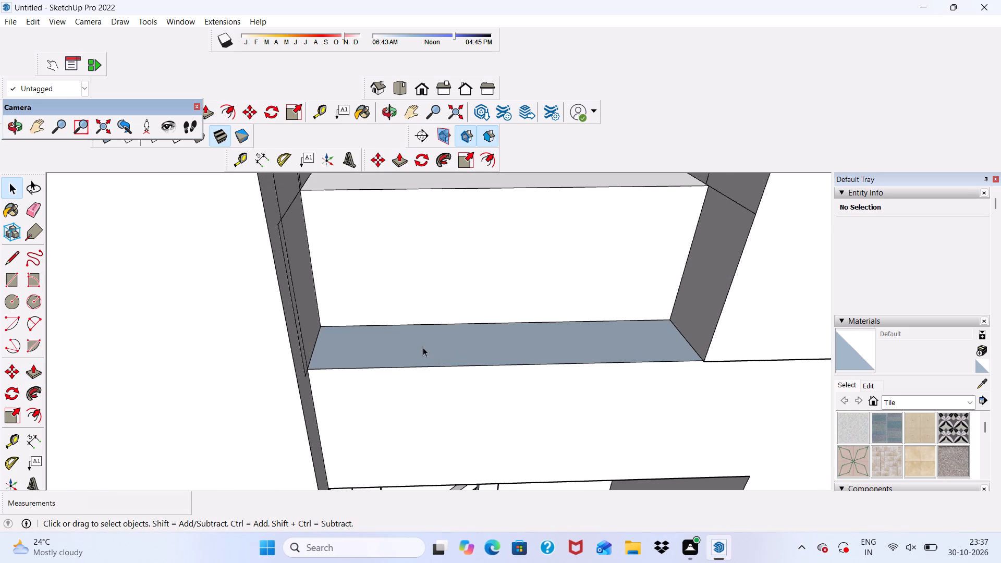
click(395, 157)
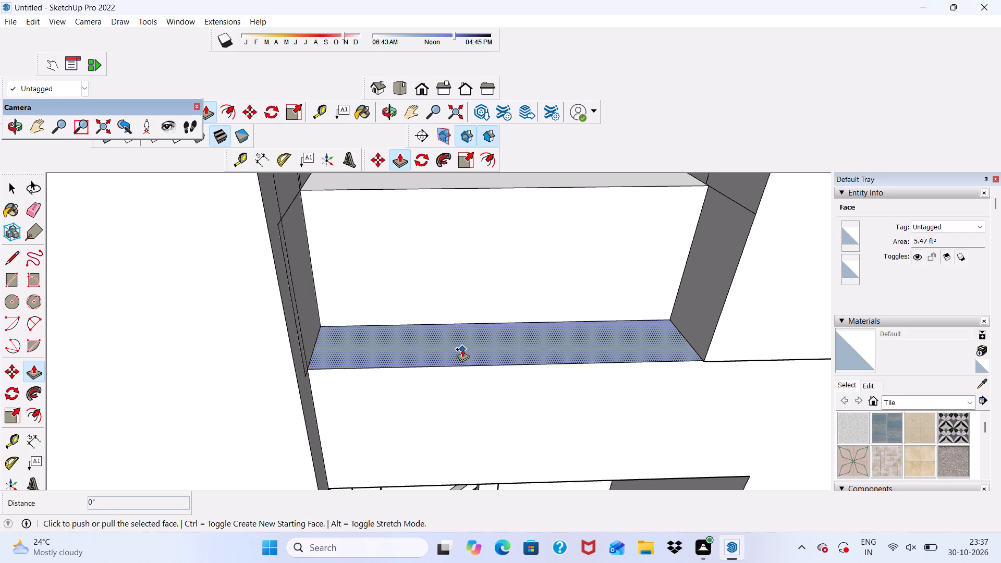
click(462, 349)
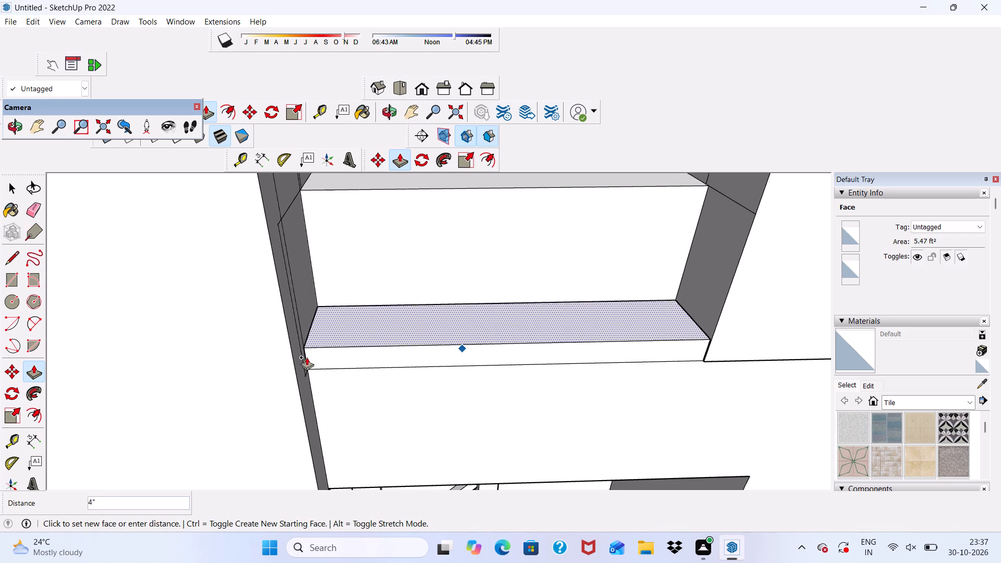
click(312, 375)
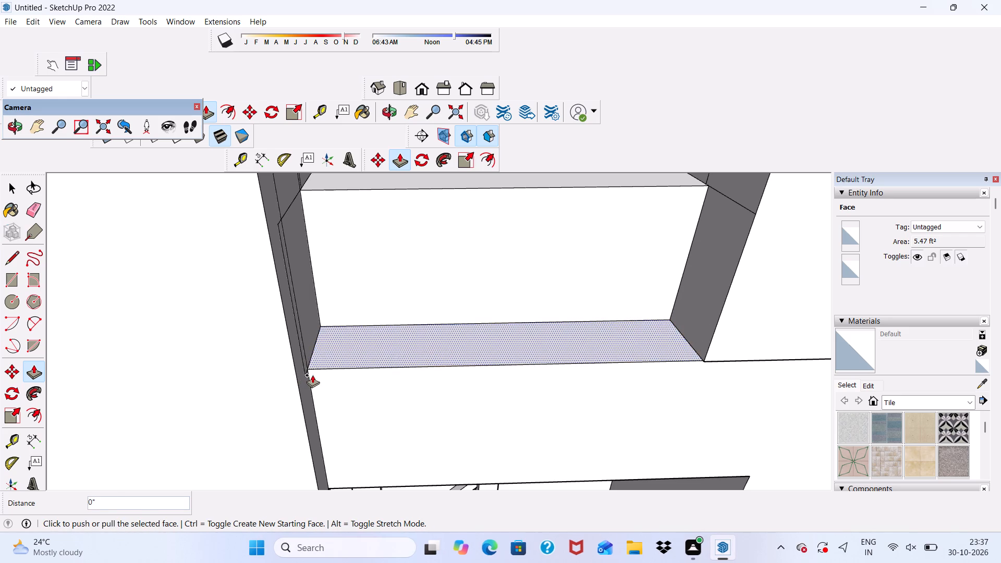
Erase the leftover panel outline and stray corner edge on the left side face of the recess below the louvres.
scroll(389, 343, down, 4)
middle_drag(333, 334, 257, 338)
scroll(255, 328, up, 1)
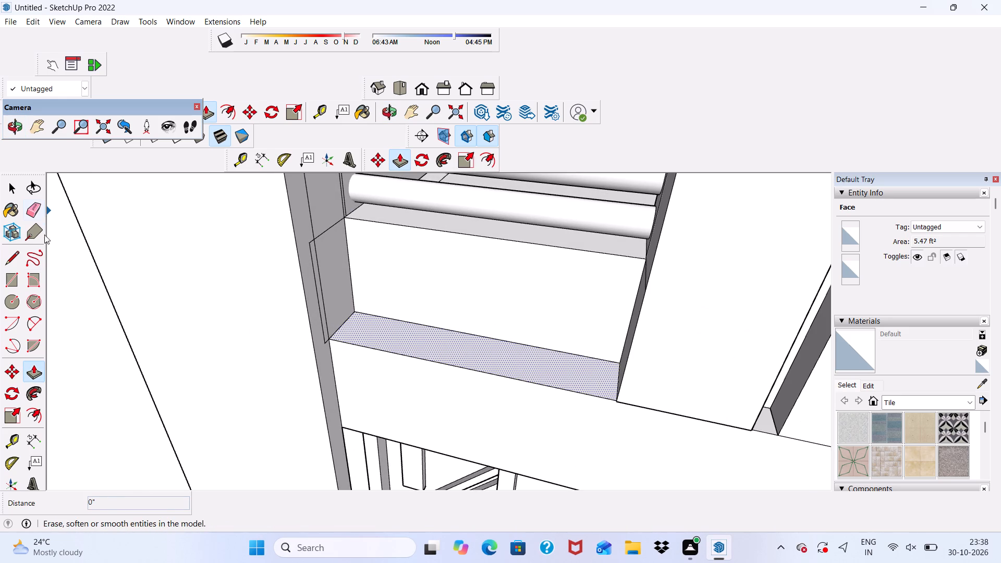
click(26, 207)
drag(307, 229, 311, 268)
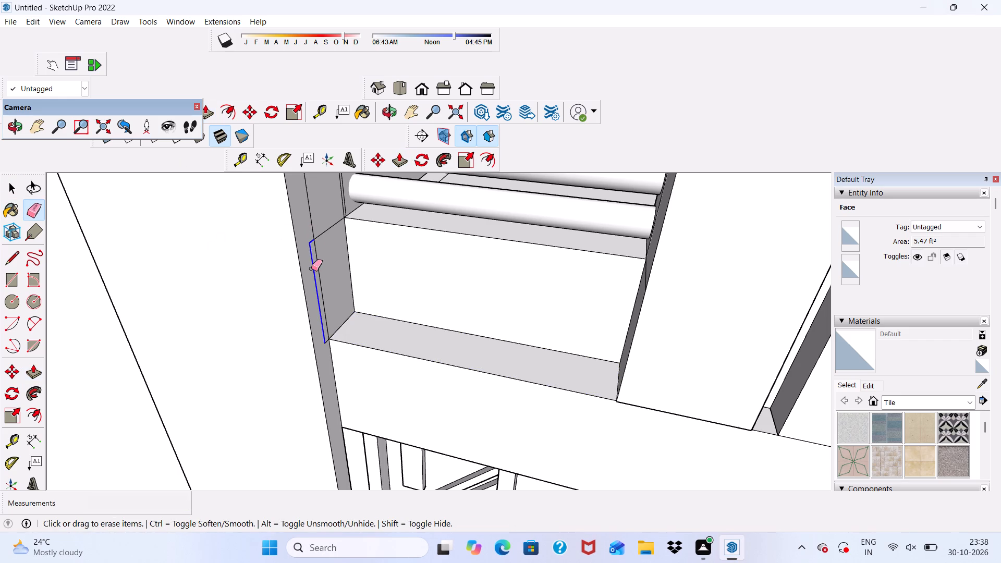
drag(311, 268, 311, 270)
drag(316, 232, 320, 250)
drag(312, 239, 314, 243)
drag(337, 205, 343, 202)
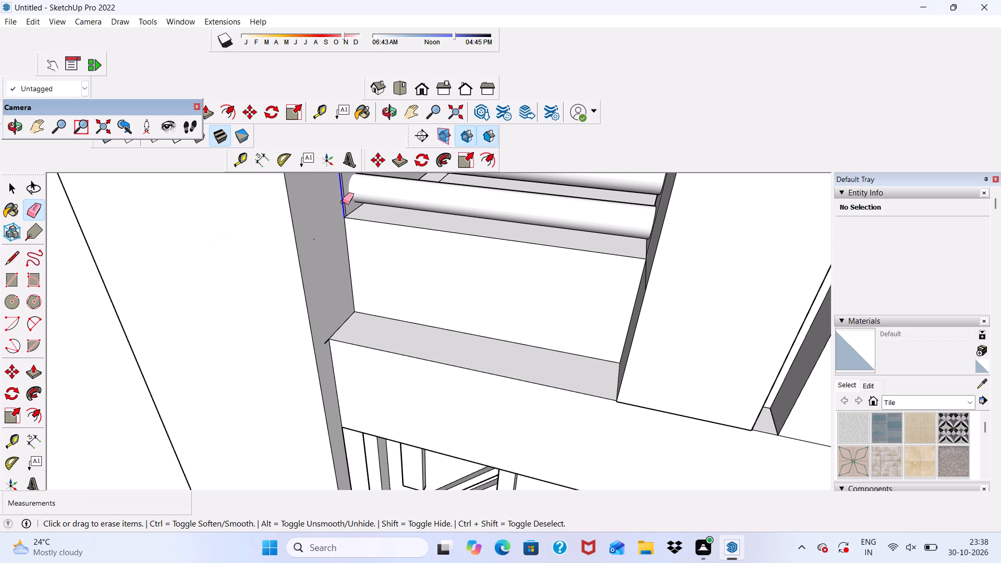
drag(343, 202, 343, 202)
drag(312, 234, 318, 244)
drag(316, 235, 320, 258)
scroll(338, 336, up, 2)
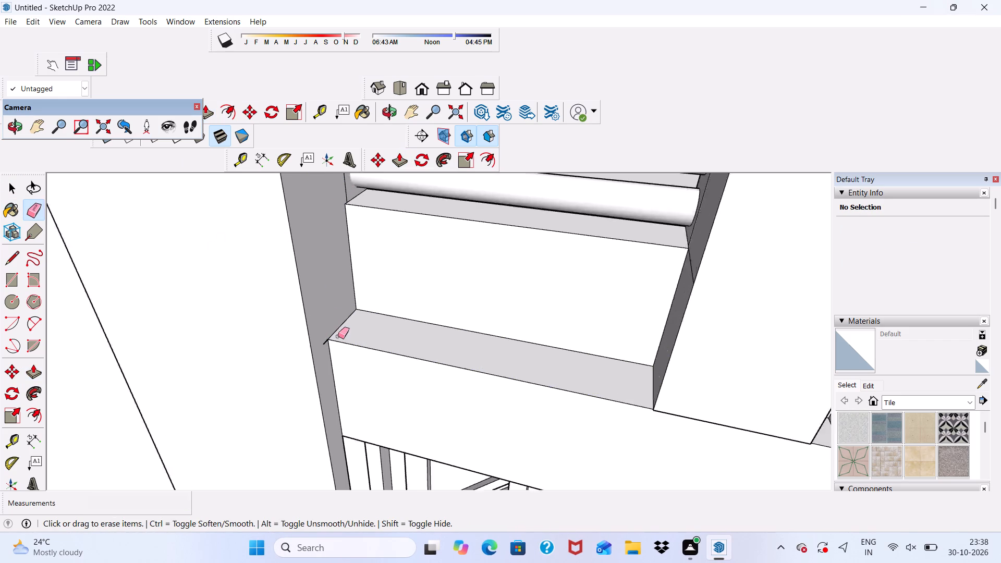
scroll(338, 336, up, 6)
drag(314, 339, 316, 347)
scroll(318, 308, down, 10)
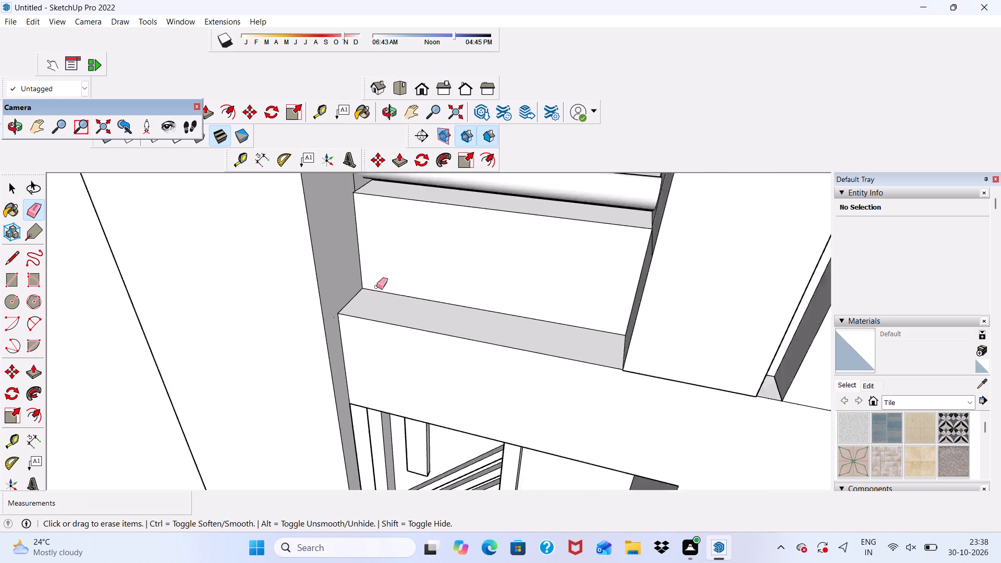
Erase the diagonal seam on the right side face of the recess, just below the louvred opening.
scroll(376, 287, down, 1)
middle_drag(392, 282, 478, 287)
scroll(668, 237, up, 4)
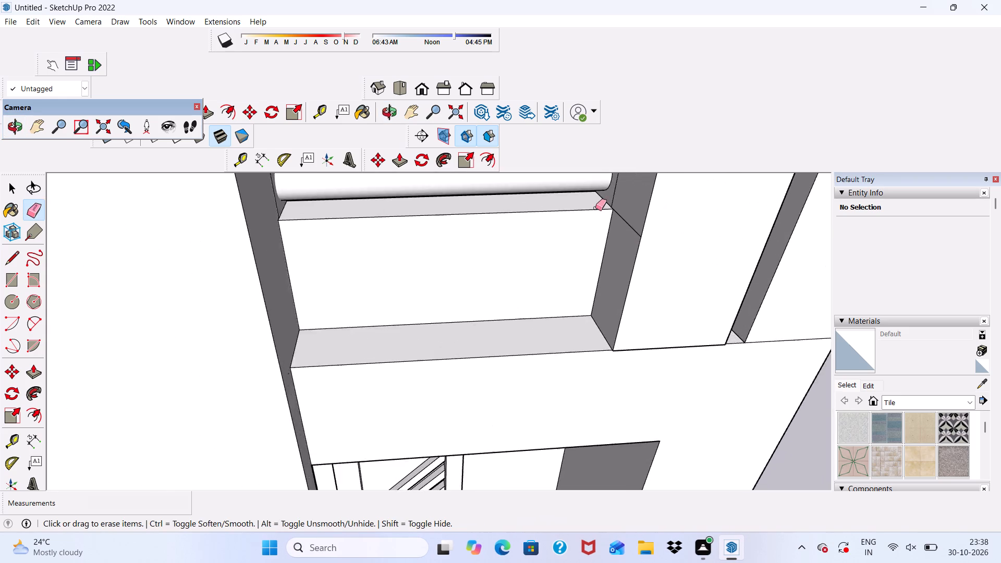
scroll(595, 208, up, 4)
drag(620, 191, 633, 224)
drag(633, 226, 637, 231)
Erase the leftover vertical edge on the left jamb beside the louvres.
scroll(564, 251, down, 9)
middle_drag(548, 268, 430, 261)
scroll(385, 175, up, 5)
drag(360, 196, 364, 202)
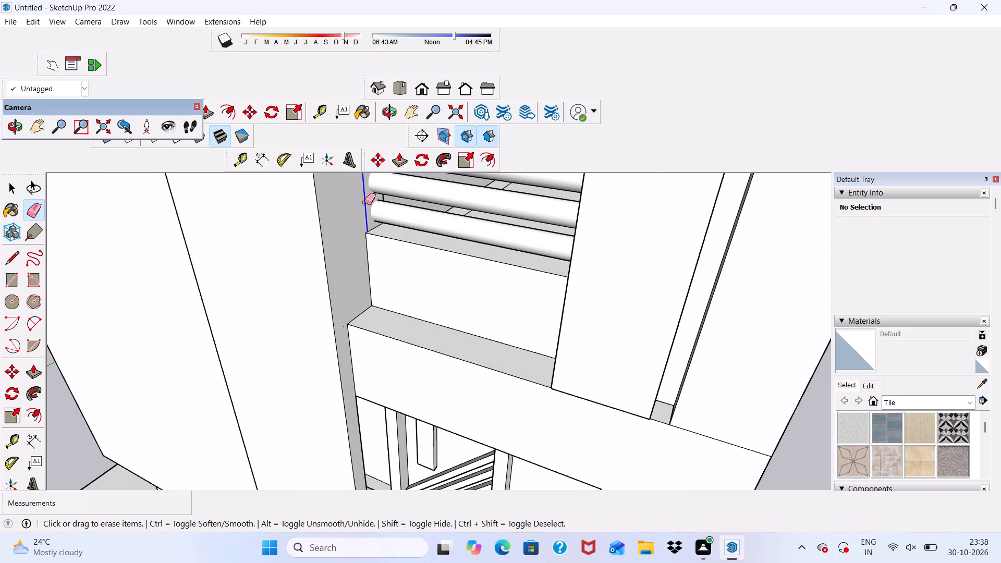
drag(364, 202, 364, 202)
scroll(365, 210, down, 13)
middle_drag(409, 275, 372, 210)
scroll(371, 210, up, 9)
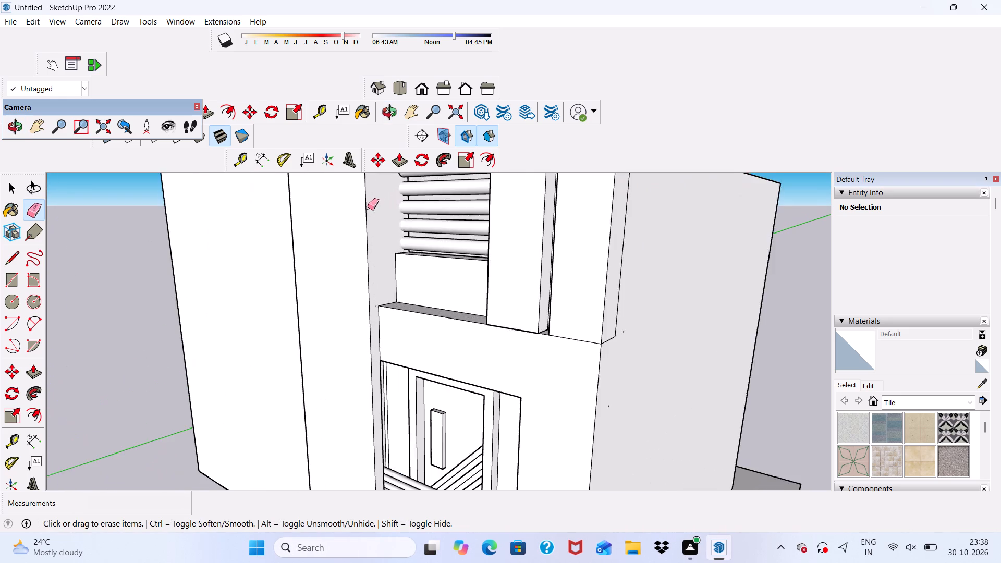
scroll(371, 207, down, 6)
drag(376, 218, 382, 227)
drag(380, 232, 382, 244)
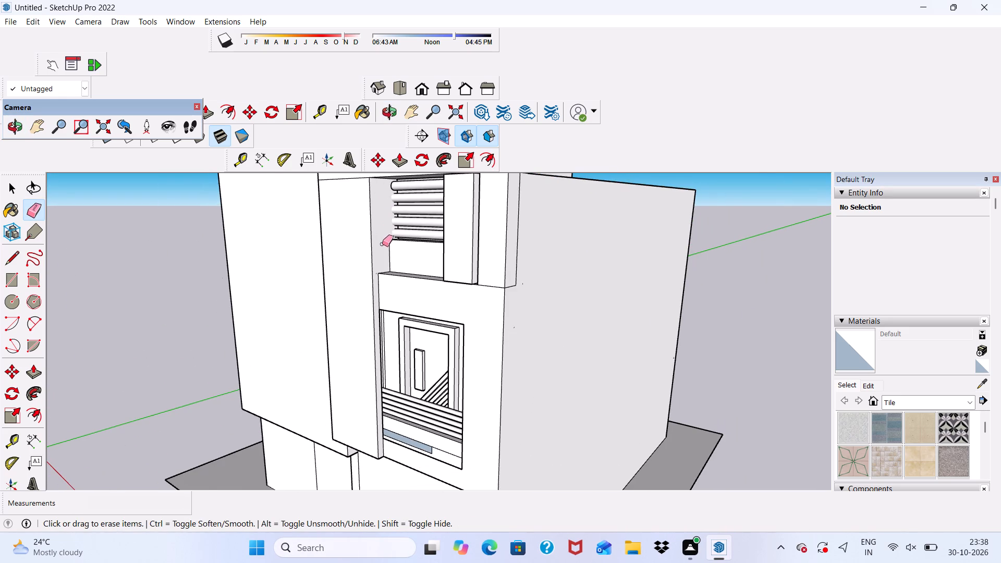
Erase the vertical line and short bottom line of the strip outlined on the side wall near the front corner.
scroll(385, 241, down, 1)
middle_drag(395, 246, 640, 266)
middle_drag(572, 255, 623, 246)
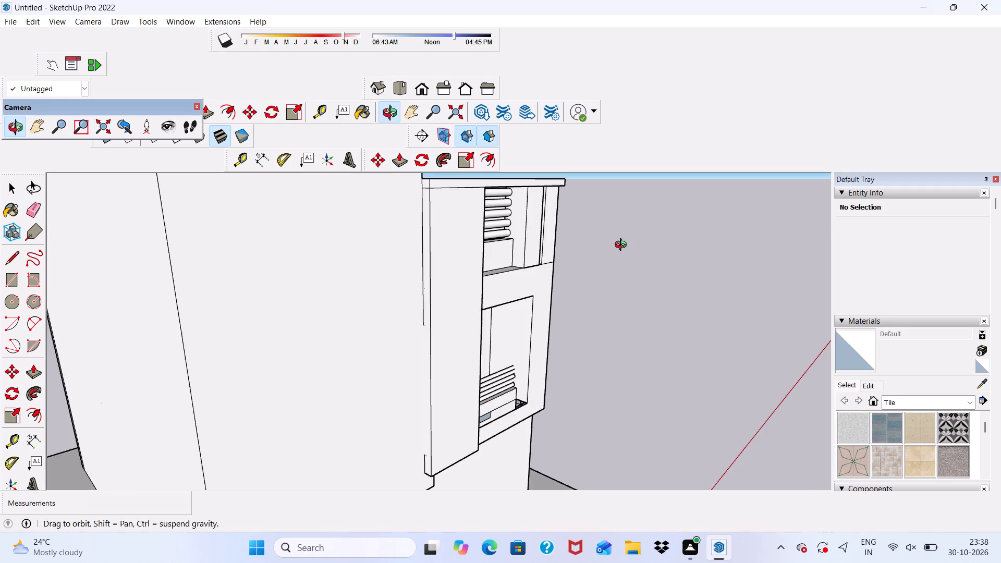
middle_drag(623, 246, 197, 272)
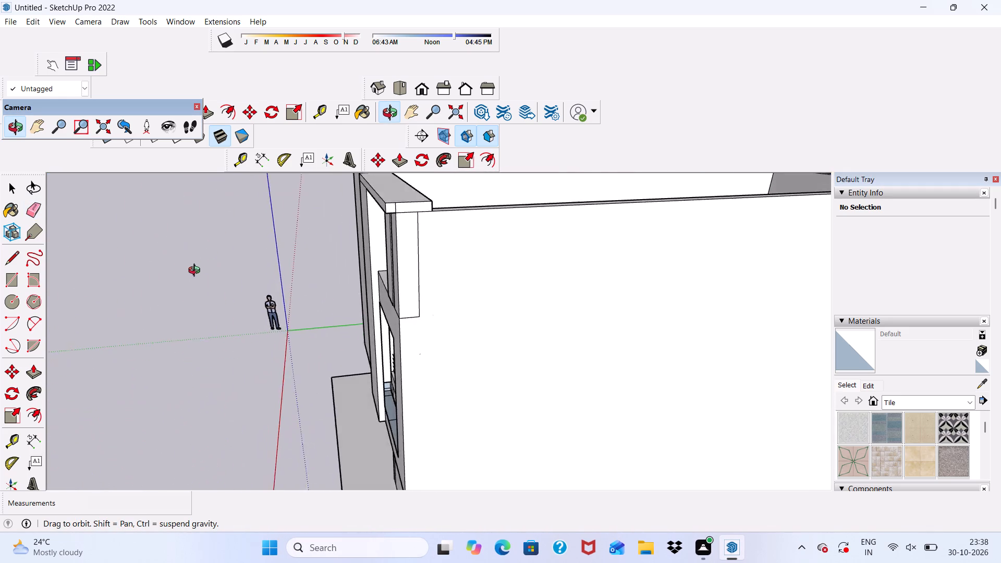
middle_drag(197, 272, 213, 273)
scroll(364, 252, up, 5)
drag(523, 260, 523, 272)
drag(511, 280, 512, 287)
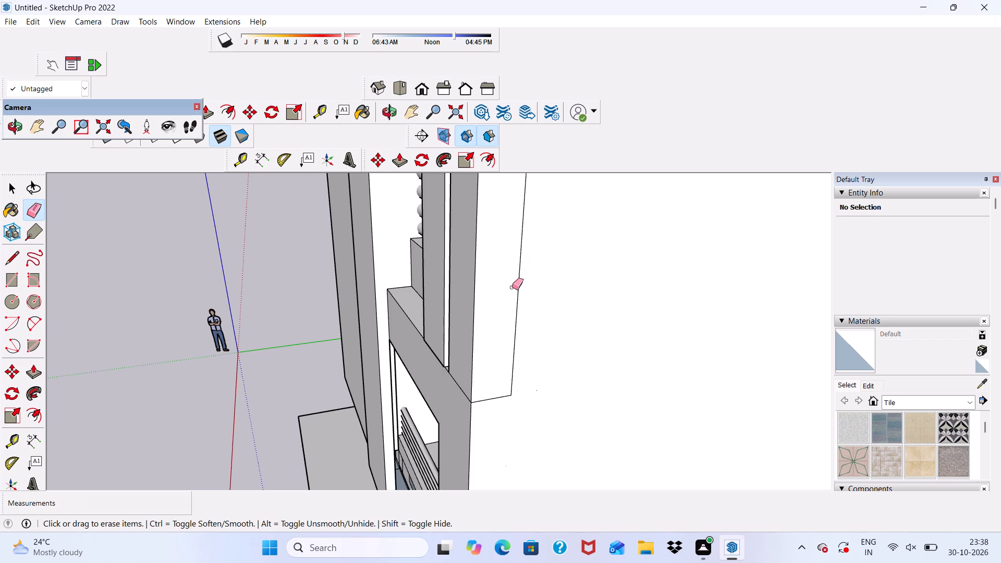
drag(512, 287, 517, 284)
scroll(527, 256, up, 1)
scroll(528, 271, down, 3)
scroll(504, 321, up, 2)
drag(495, 369, 503, 401)
drag(510, 360, 525, 365)
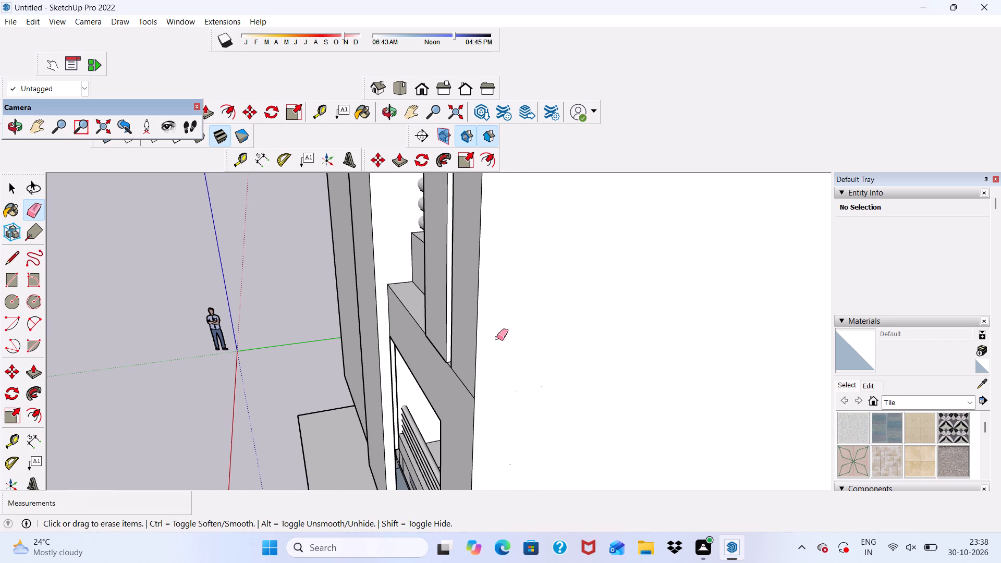
Erase the horizontal seam where the right corner strip of the front wall meets the wall below it.
scroll(494, 342, down, 4)
middle_drag(474, 393, 552, 375)
scroll(552, 376, up, 2)
drag(551, 334, 560, 348)
scroll(527, 333, down, 5)
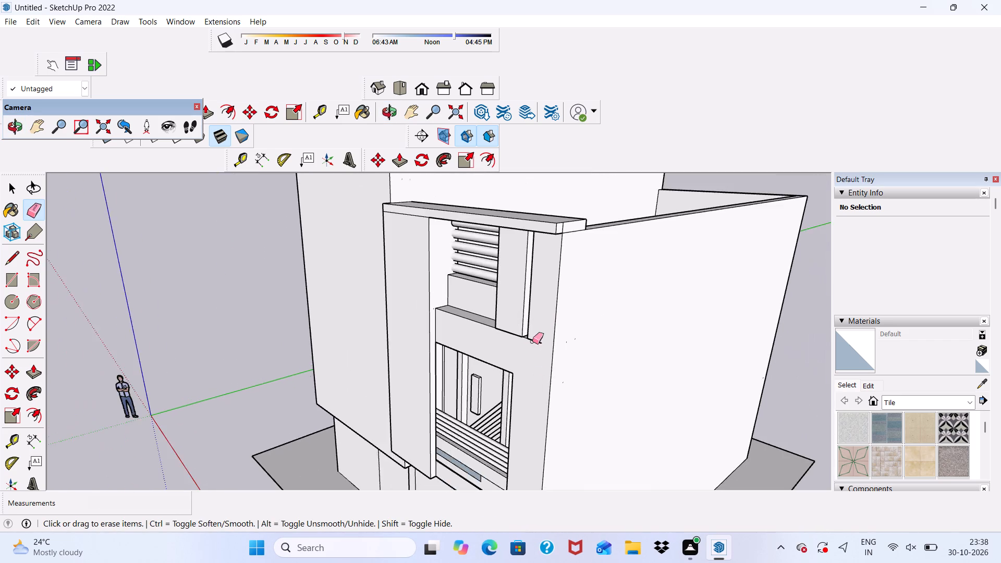
scroll(532, 341, up, 6)
drag(537, 336, 541, 354)
scroll(524, 338, down, 7)
Erase the short vertical seam on the end face of the top slab at the front corner.
scroll(557, 235, up, 8)
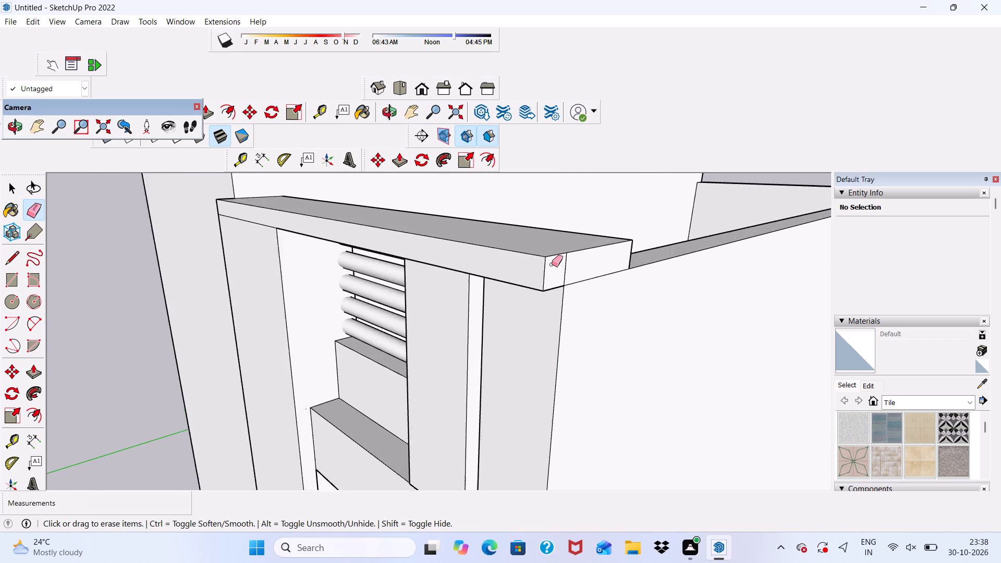
scroll(552, 264, up, 2)
drag(564, 266, 587, 266)
scroll(560, 243, down, 4)
middle_drag(566, 291, 790, 221)
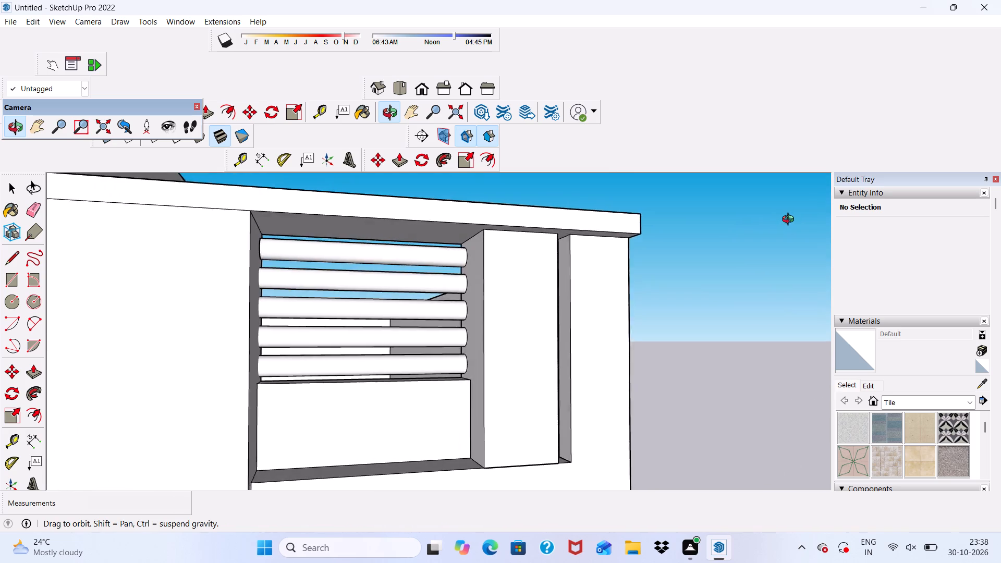
Examine the louvred wall, its top slab and the openings below from several angles.
middle_drag(790, 221, 643, 245)
scroll(642, 242, up, 1)
scroll(632, 238, down, 3)
middle_drag(587, 285, 702, 275)
scroll(702, 289, down, 3)
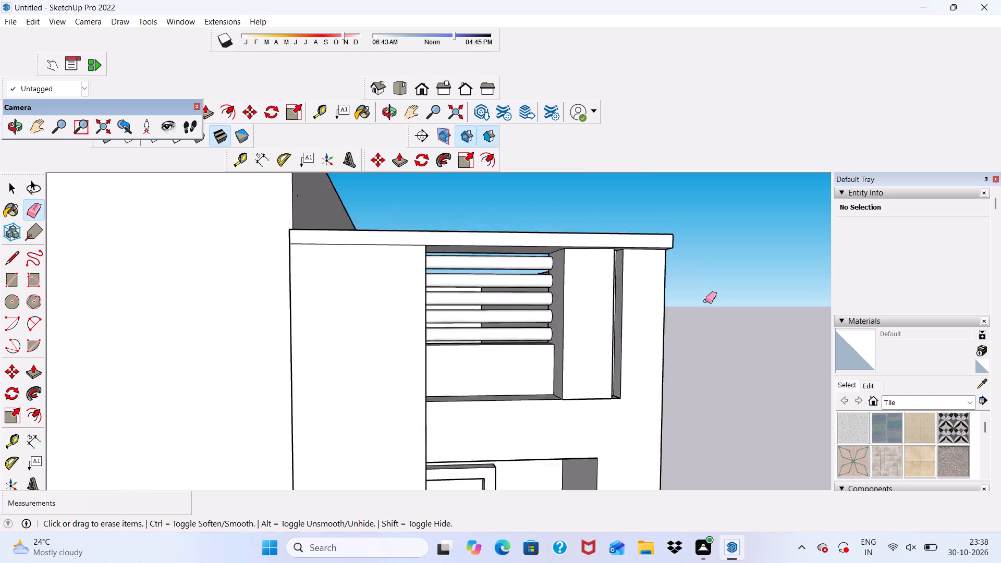
scroll(705, 301, down, 3)
middle_drag(532, 353, 503, 311)
scroll(631, 227, down, 4)
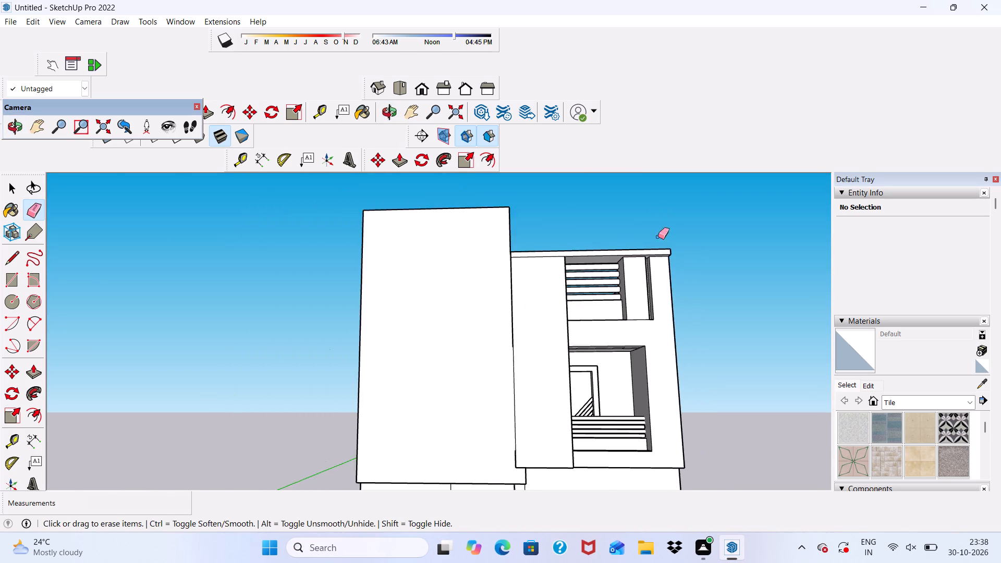
scroll(658, 237, down, 2)
middle_drag(667, 259, 591, 297)
scroll(617, 332, up, 3)
key(space)
middle_drag(629, 249, 648, 307)
scroll(631, 251, down, 3)
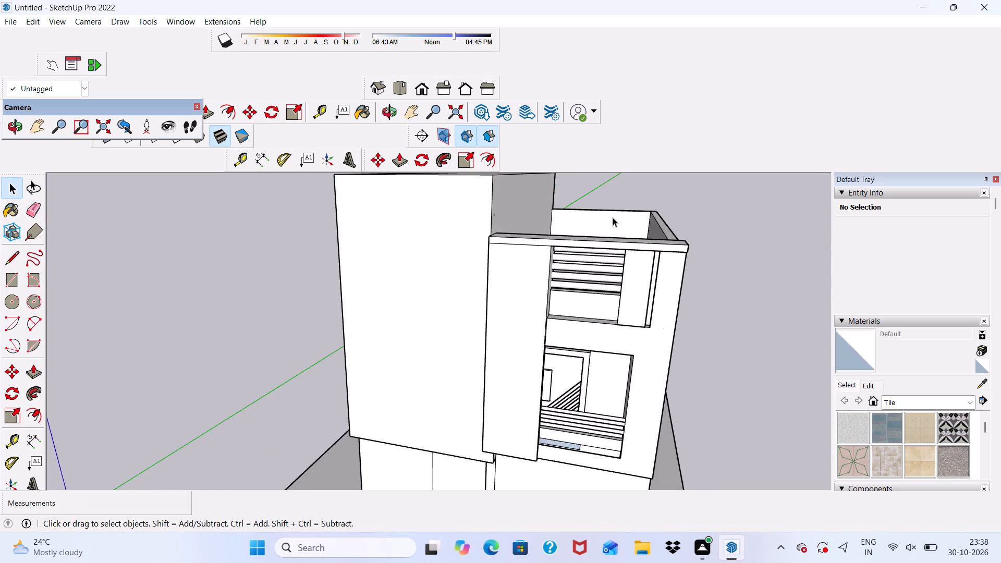
Raise the two sunken sill strips below the lower railing, including the part behind the projecting front panel, by 1' 4" with Push/Pull.
scroll(613, 217, down, 3)
middle_drag(594, 394, 580, 454)
scroll(576, 396, up, 14)
middle_drag(609, 342, 548, 388)
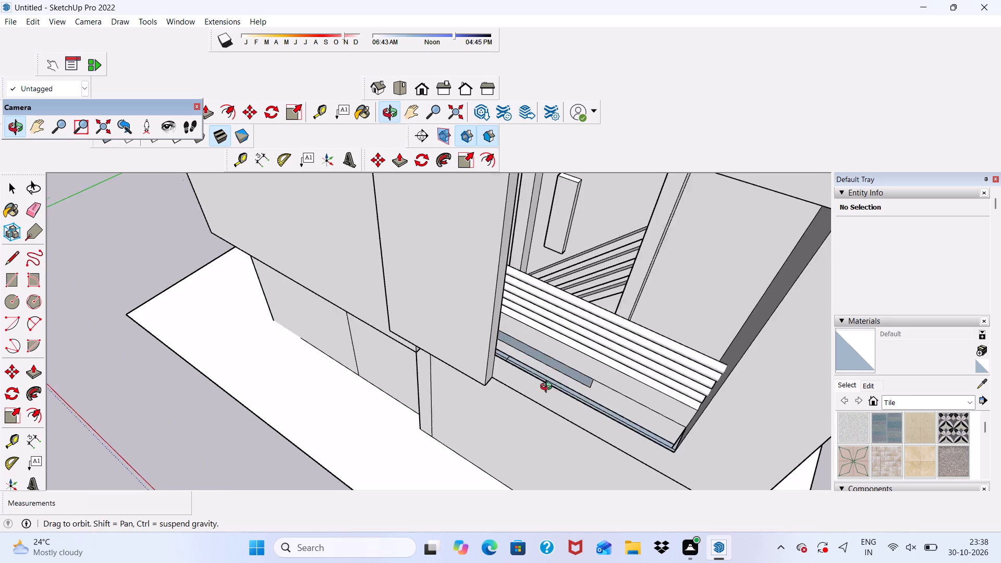
middle_drag(548, 388, 522, 392)
scroll(518, 391, up, 1)
scroll(471, 362, up, 2)
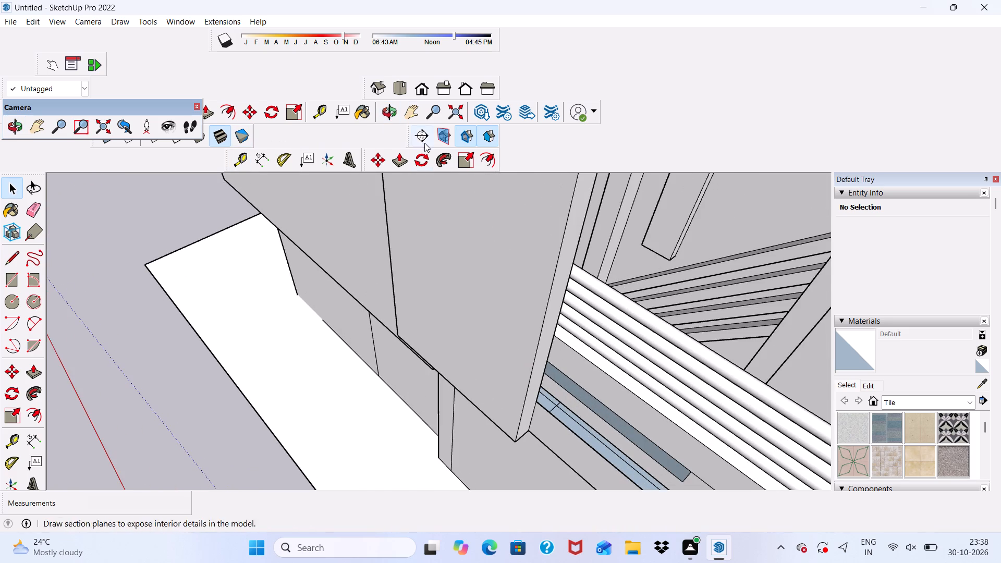
click(396, 161)
scroll(454, 243, down, 5)
scroll(588, 398, up, 4)
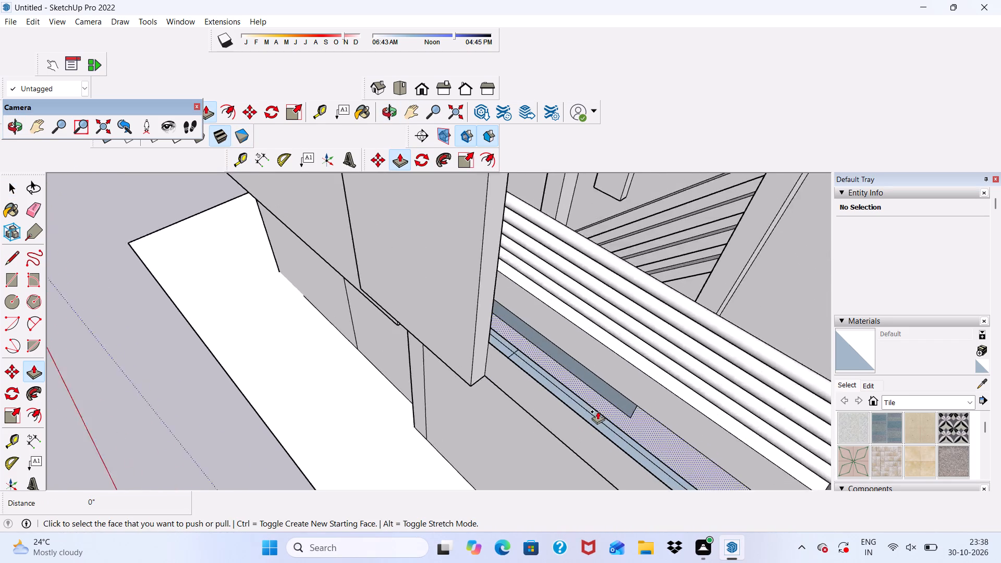
scroll(597, 411, up, 2)
scroll(575, 396, down, 6)
middle_drag(520, 331, 484, 352)
scroll(554, 381, up, 6)
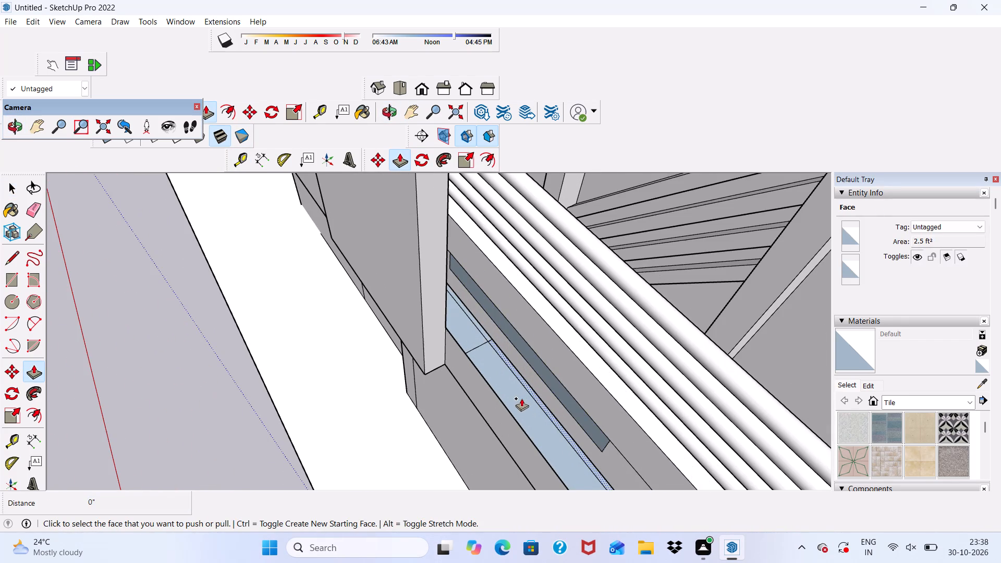
click(521, 399)
click(463, 360)
scroll(450, 317, up, 7)
click(452, 306)
click(548, 343)
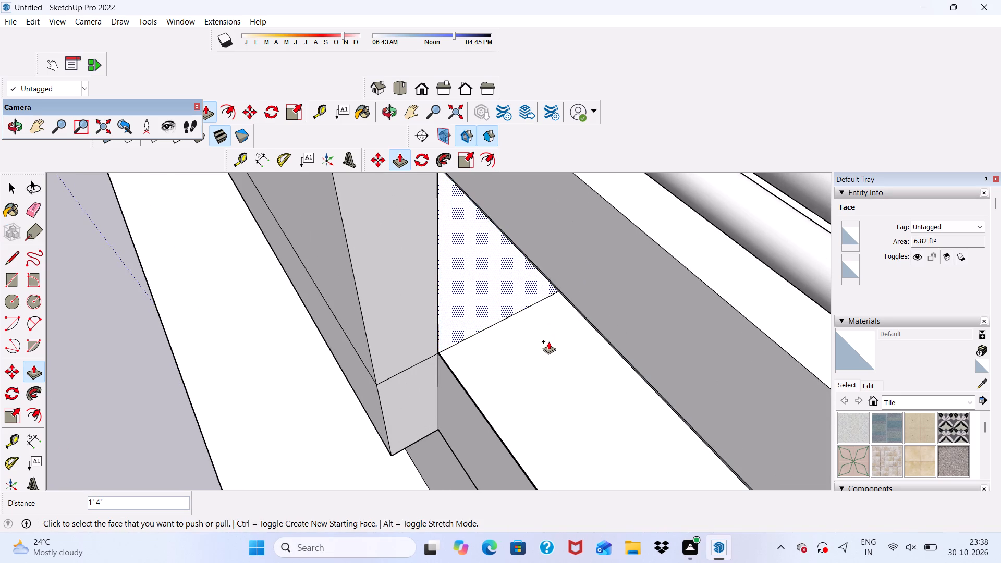
Push/Pull the narrow strip running along the raised sill to line up with the corner at the front panel.
scroll(519, 326, down, 3)
middle_drag(513, 334, 567, 273)
scroll(575, 271, up, 13)
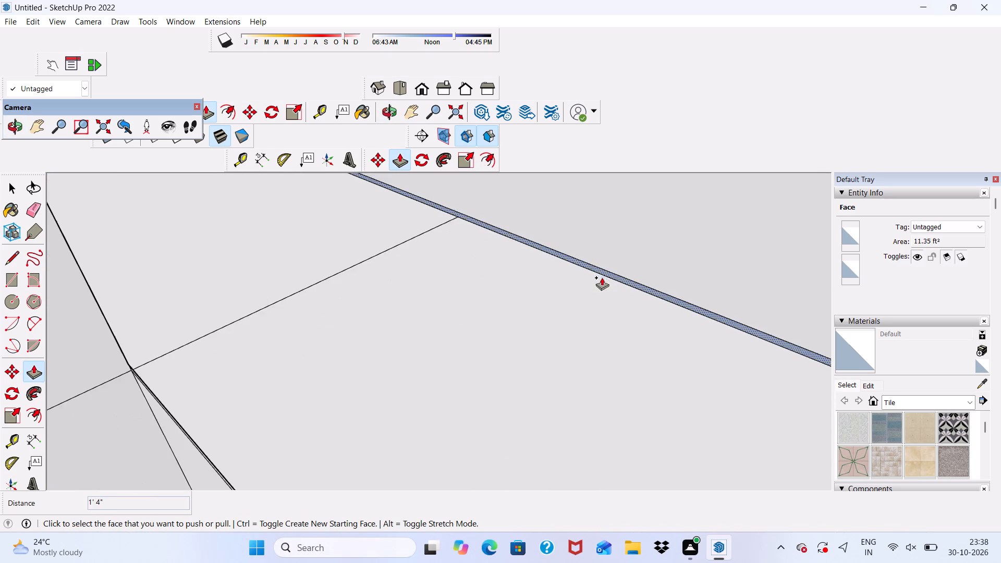
scroll(600, 284, up, 1)
click(609, 276)
scroll(609, 271, up, 3)
click(571, 297)
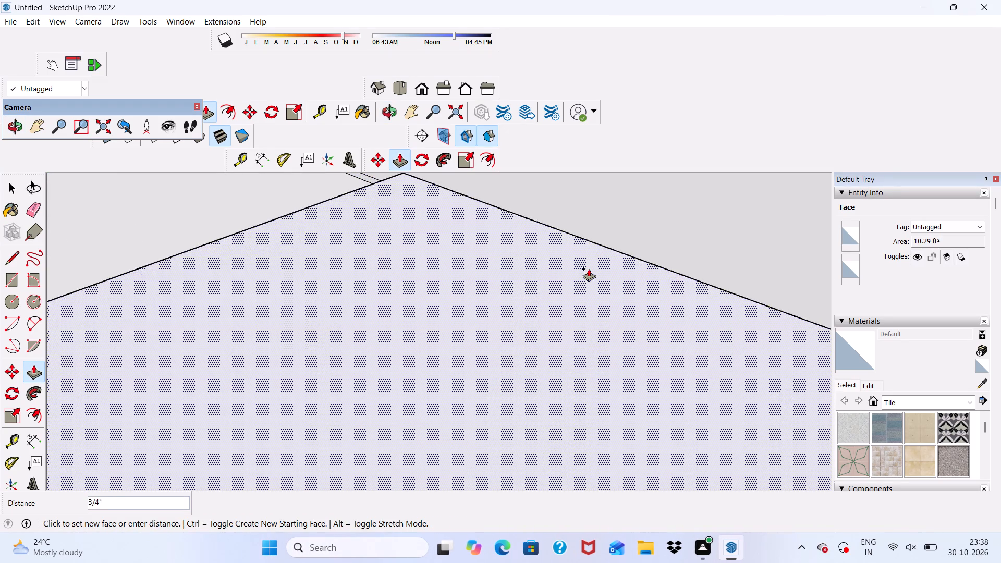
scroll(589, 270, down, 3)
scroll(661, 263, down, 9)
scroll(446, 292, up, 1)
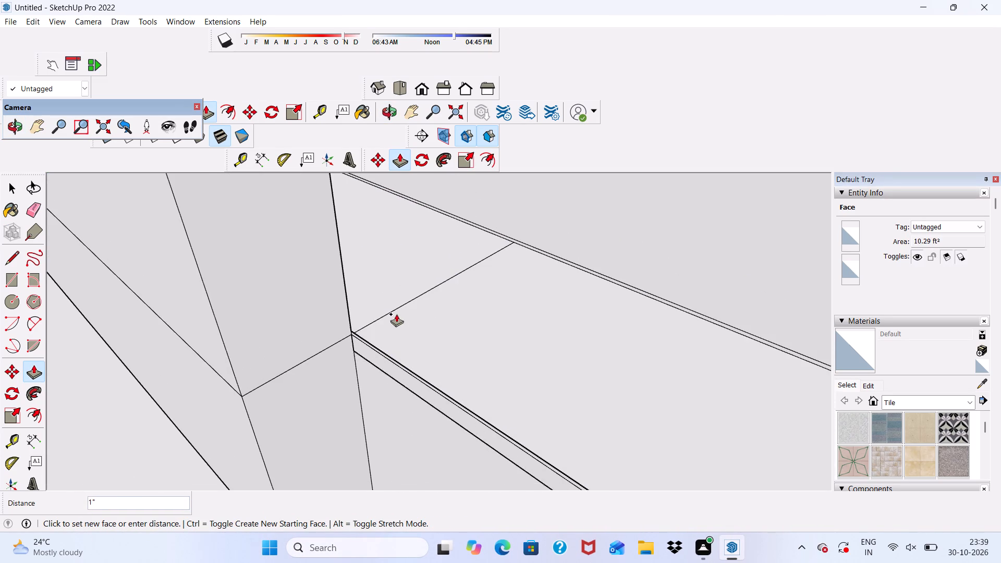
click(350, 329)
Push/Pull the small sill piece behind the front panel by about 3/16" to meet the neighbouring sill surface.
click(373, 280)
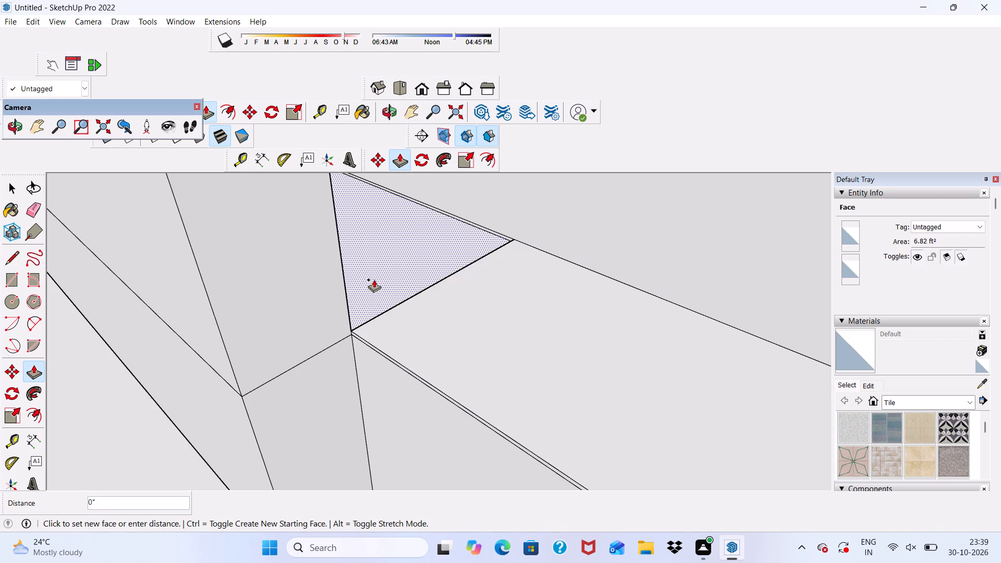
click(456, 292)
Erase the double seam across the projecting panel's front and side faces and the seam crossing the adjoining sill.
scroll(462, 286, down, 4)
middle_drag(473, 293, 499, 284)
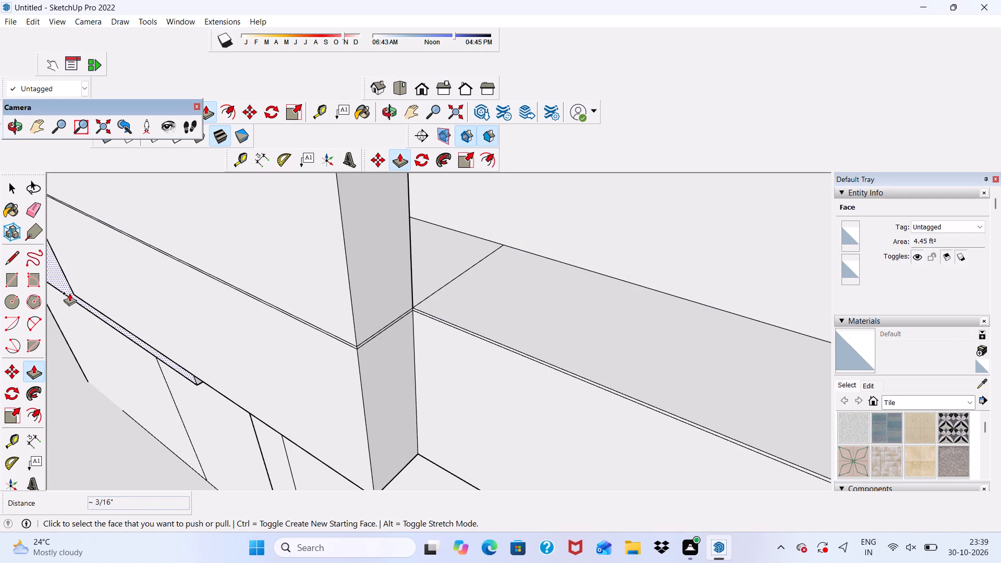
click(33, 207)
drag(166, 236, 183, 295)
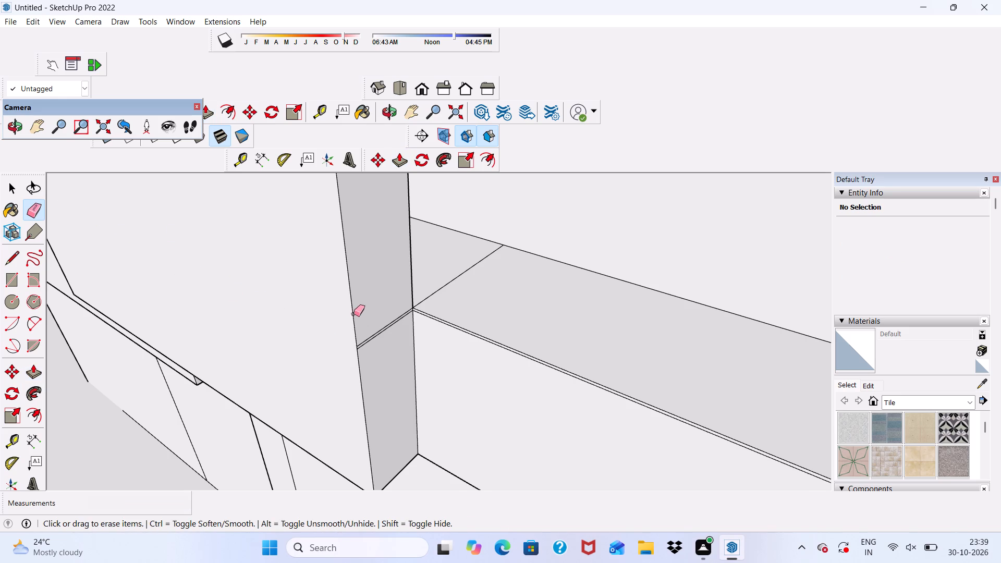
scroll(357, 314, up, 1)
drag(368, 329, 387, 360)
drag(448, 276, 455, 287)
scroll(446, 268, down, 10)
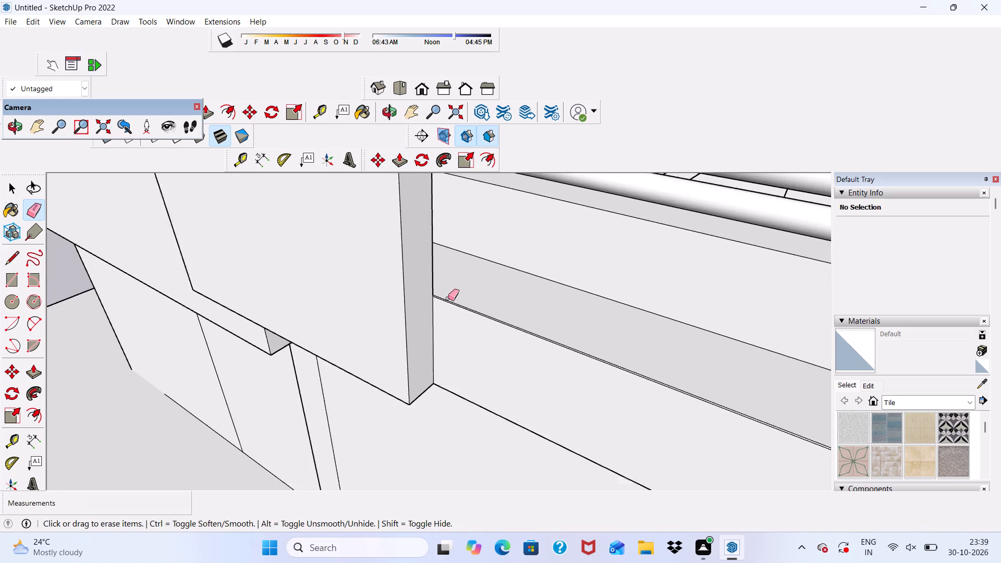
Erase the short double seam on the opposite side face of the projecting front panel.
scroll(448, 298, down, 2)
middle_drag(337, 320, 615, 267)
scroll(449, 273, up, 5)
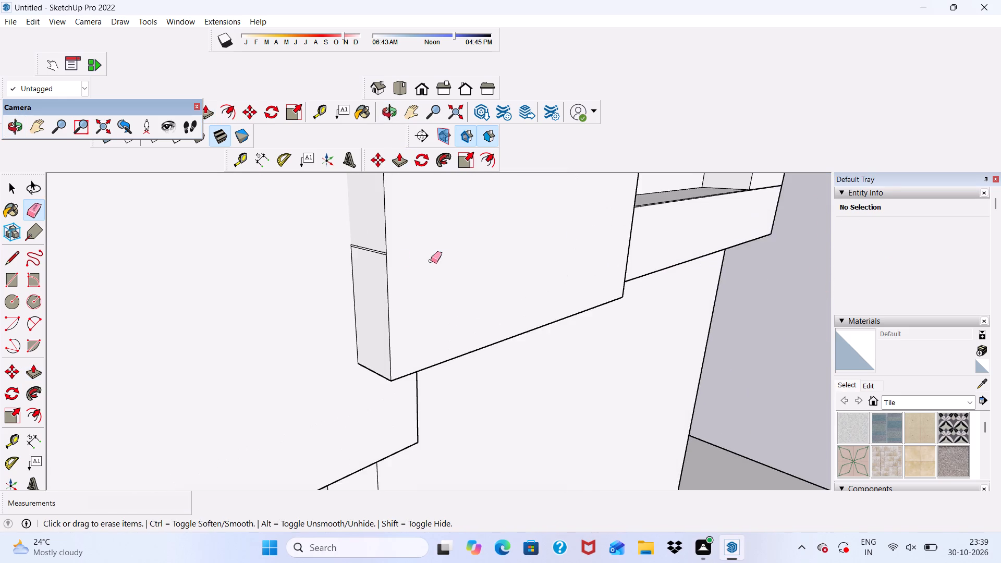
scroll(431, 261, up, 4)
drag(372, 237, 372, 251)
drag(359, 235, 353, 244)
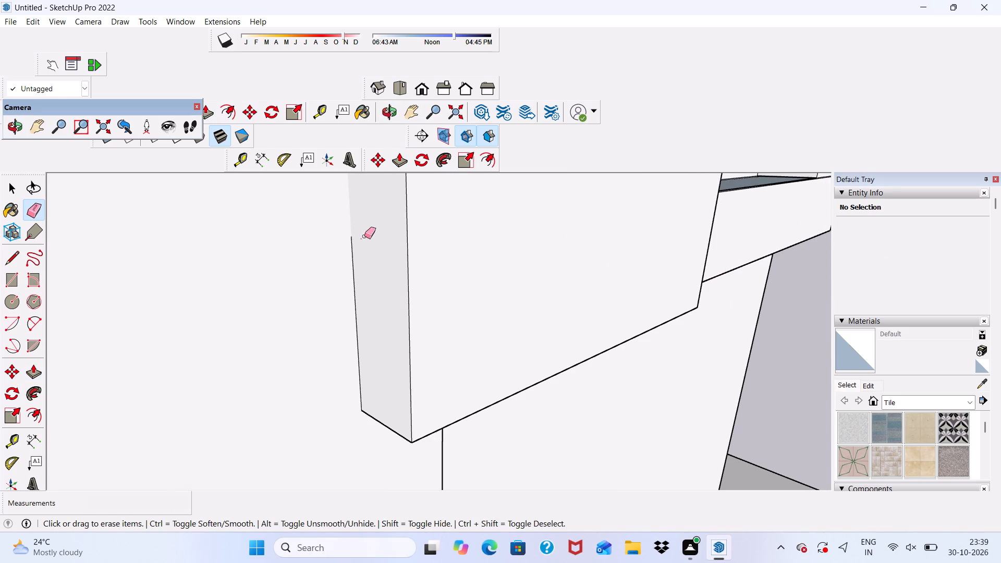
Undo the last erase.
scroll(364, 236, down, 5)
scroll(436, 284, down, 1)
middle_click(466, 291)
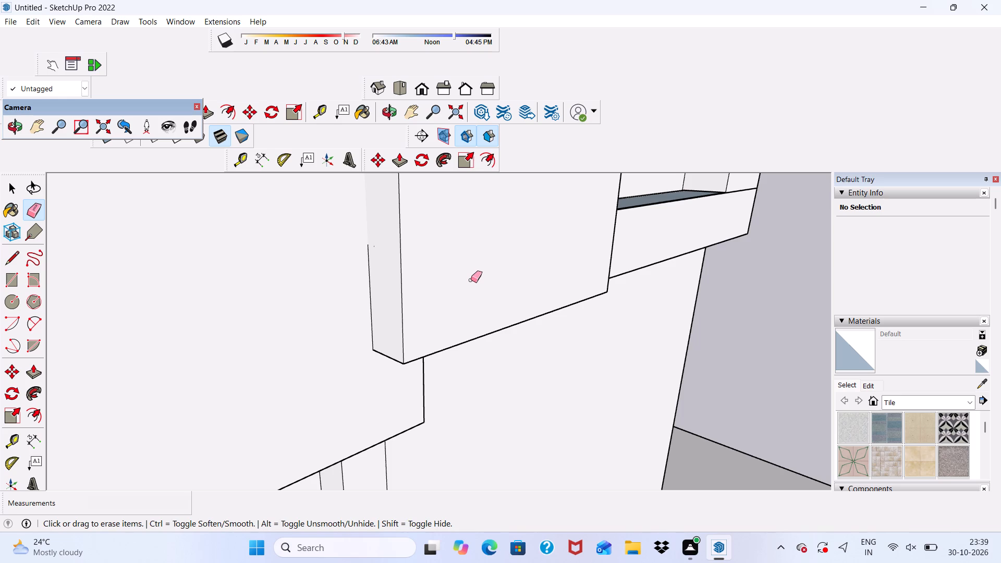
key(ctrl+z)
Push/Pull the tall inner side face behind the projecting front panel by 6".
middle_drag(471, 280, 119, 346)
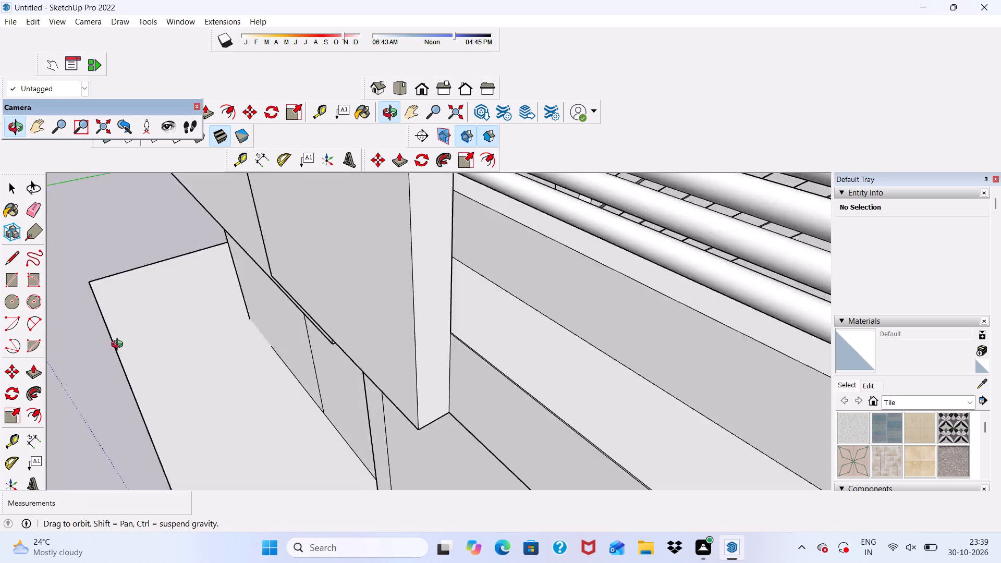
middle_drag(119, 346, 40, 272)
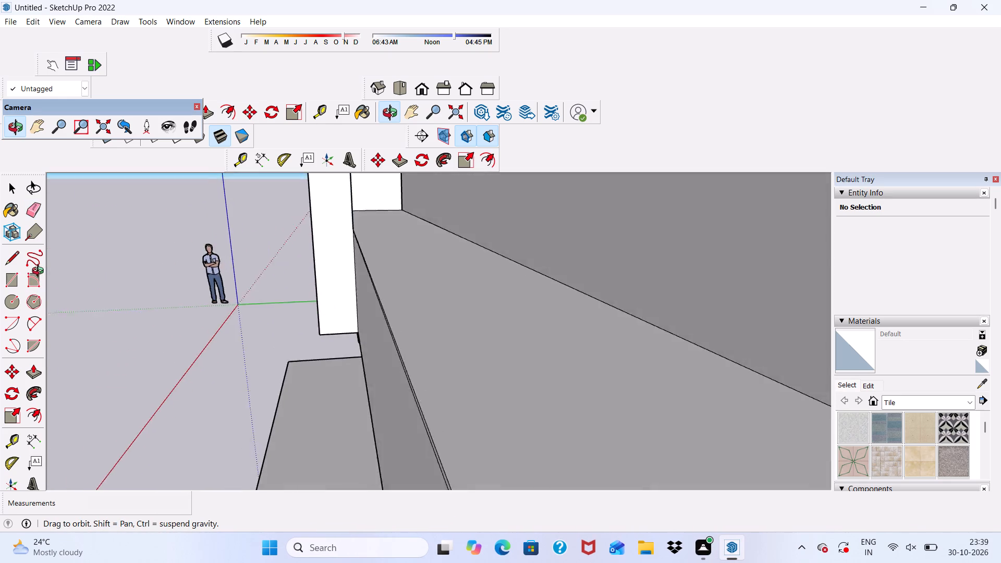
middle_drag(40, 272, 36, 300)
key(space)
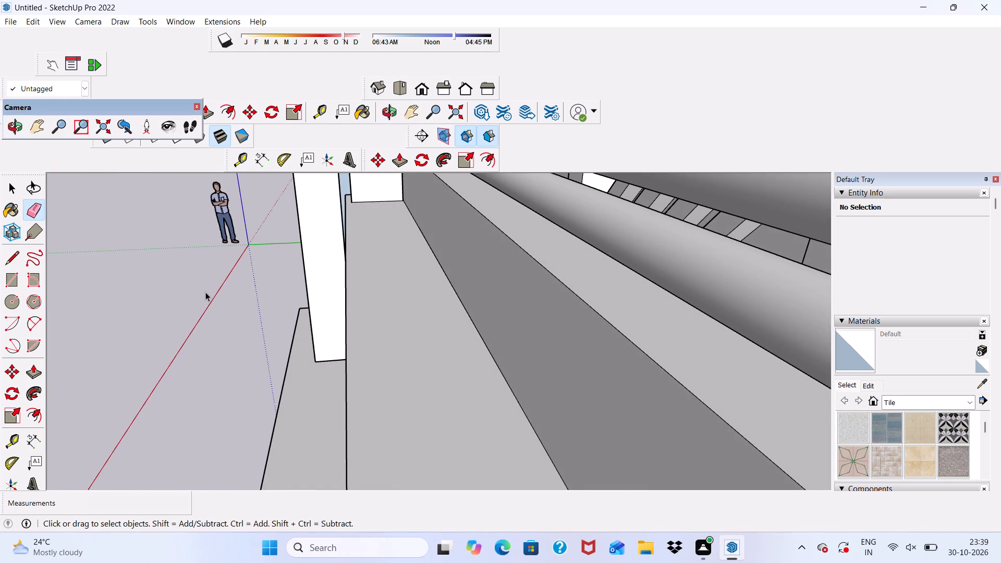
scroll(264, 284, up, 4)
scroll(295, 264, down, 8)
middle_drag(404, 307, 298, 314)
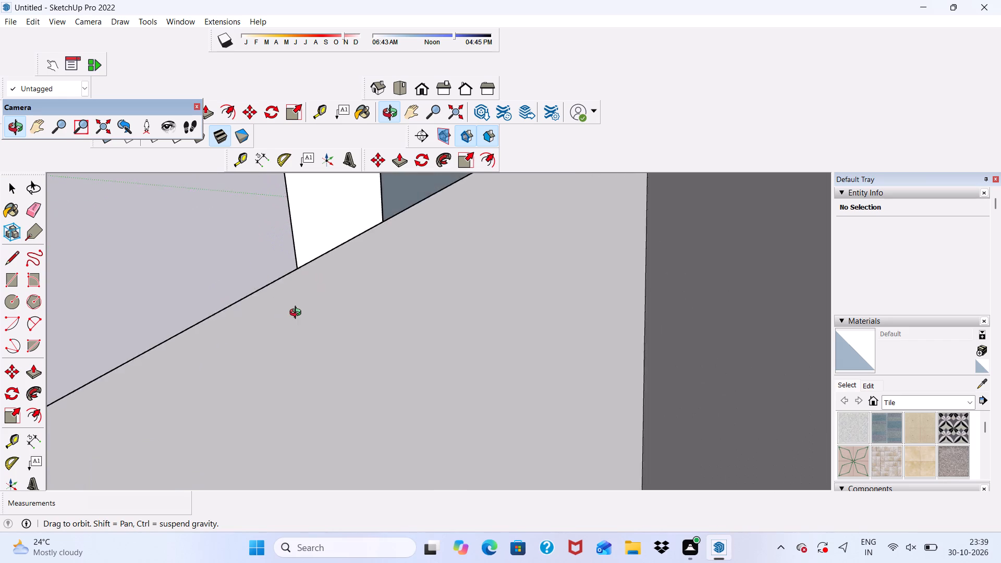
middle_drag(298, 314, 329, 323)
scroll(372, 240, up, 4)
click(394, 198)
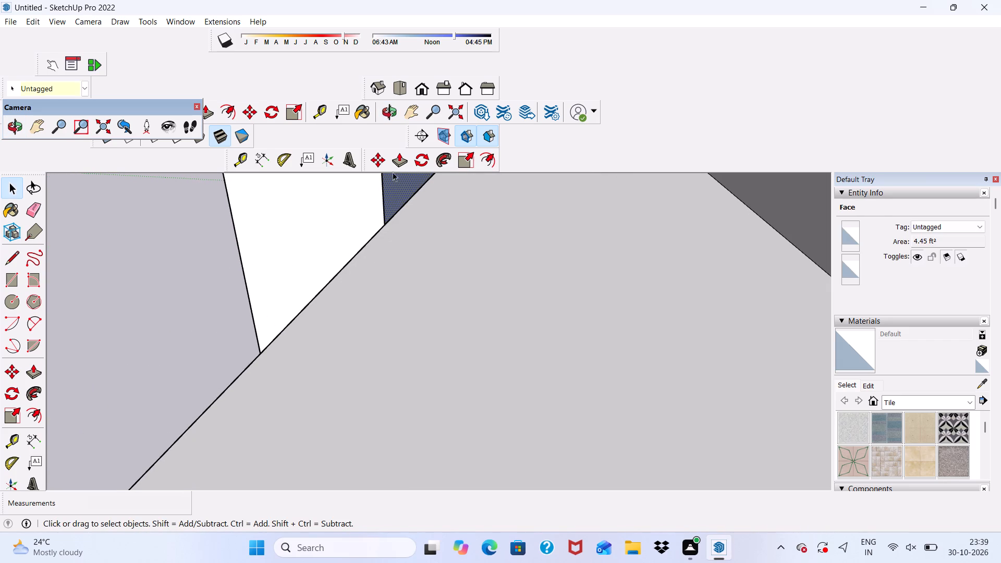
click(396, 164)
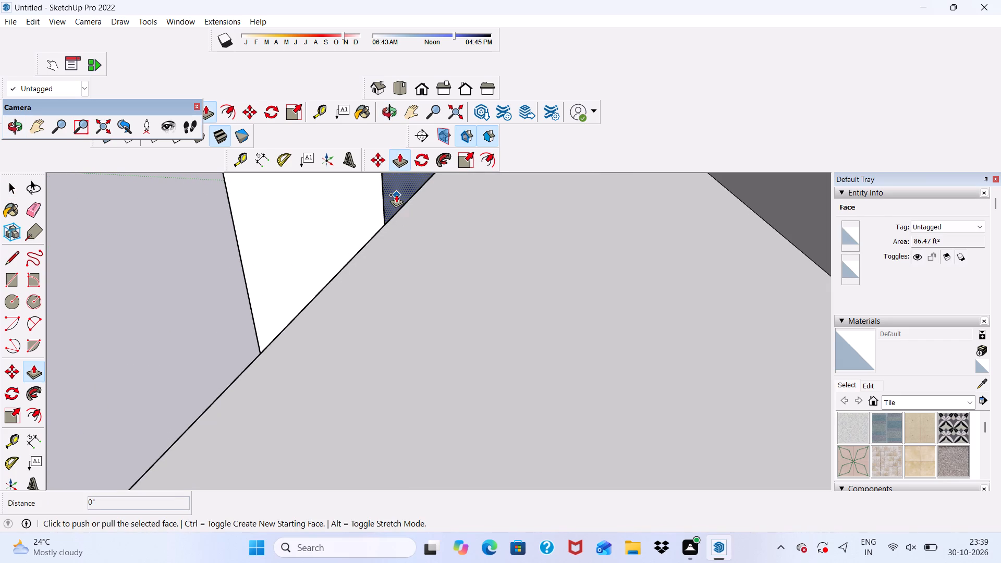
click(396, 194)
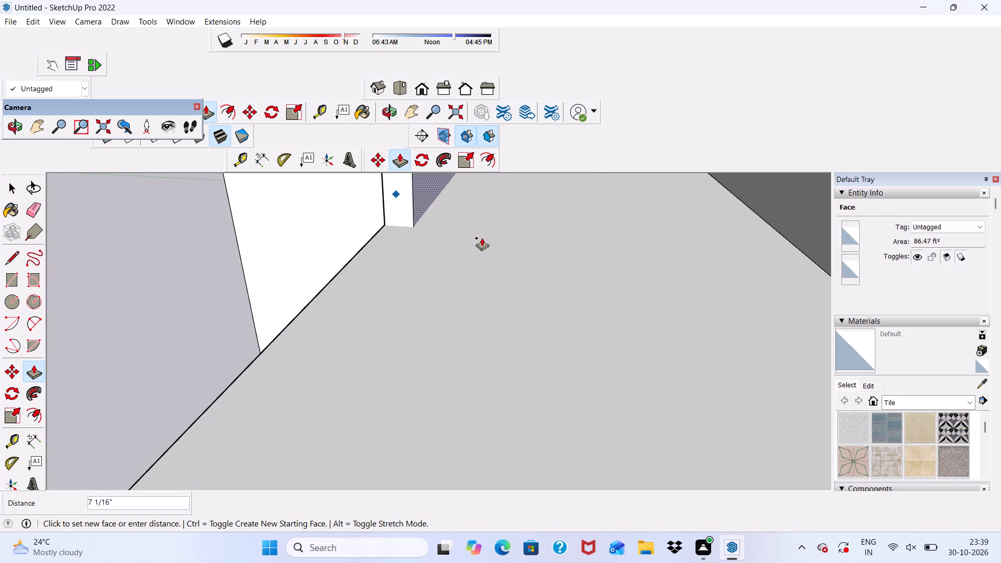
scroll(379, 244, down, 5)
middle_drag(390, 276, 582, 298)
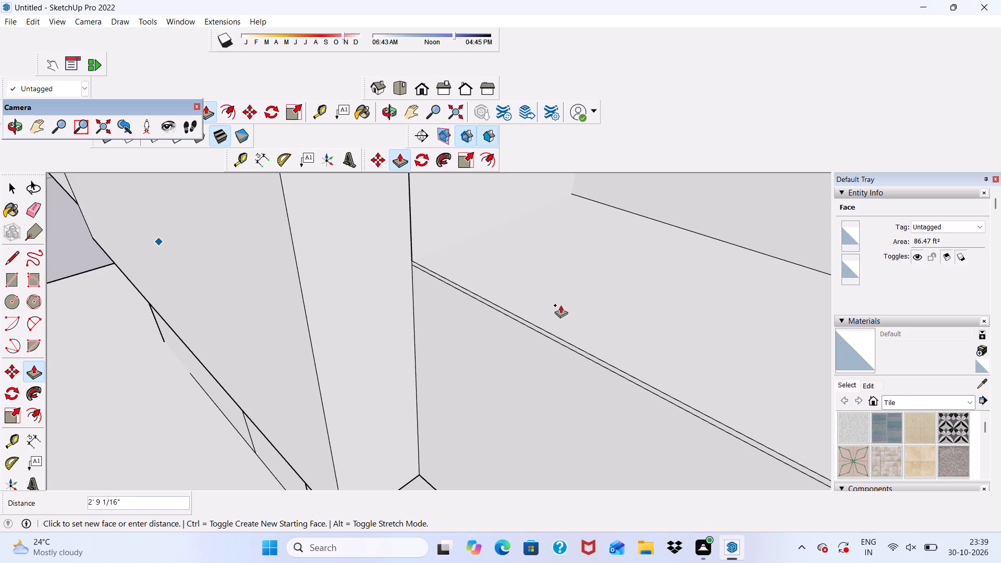
click(497, 309)
Push/Pull the tall inner face behind the front panel 6" to the outer edge of the narrow strip beside it.
scroll(497, 309, down, 1)
middle_drag(497, 309, 339, 302)
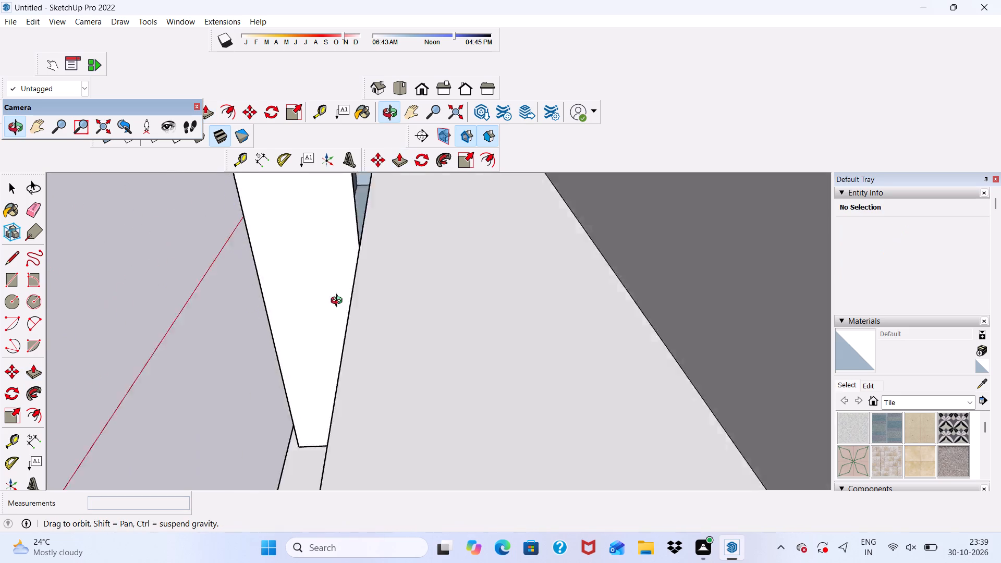
middle_drag(339, 302, 334, 335)
scroll(363, 229, up, 8)
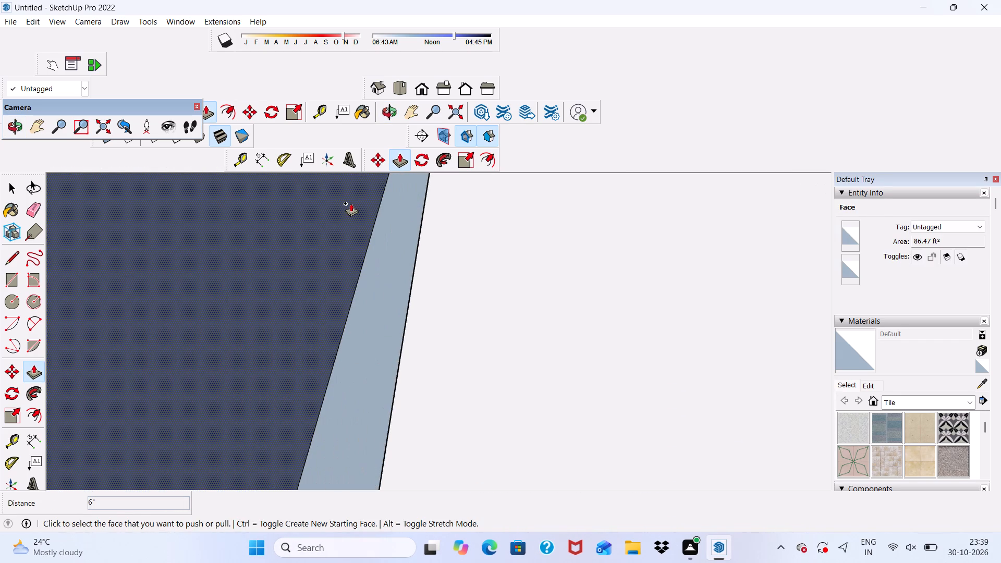
click(351, 203)
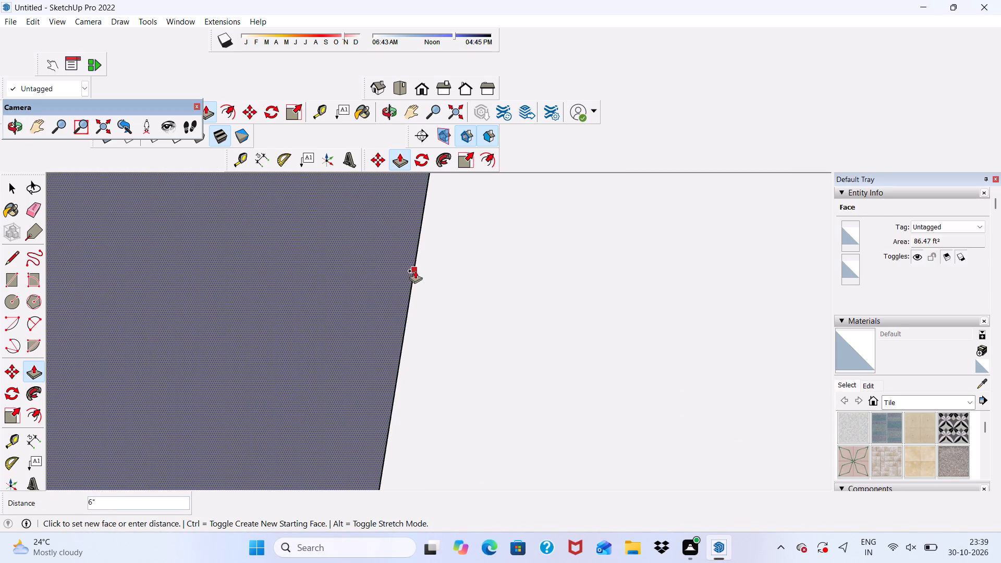
click(416, 271)
Pull the narrow strip behind the front panel 18' 3" to the top corner of the louvred opening.
scroll(386, 226, down, 5)
scroll(401, 270, up, 5)
click(371, 264)
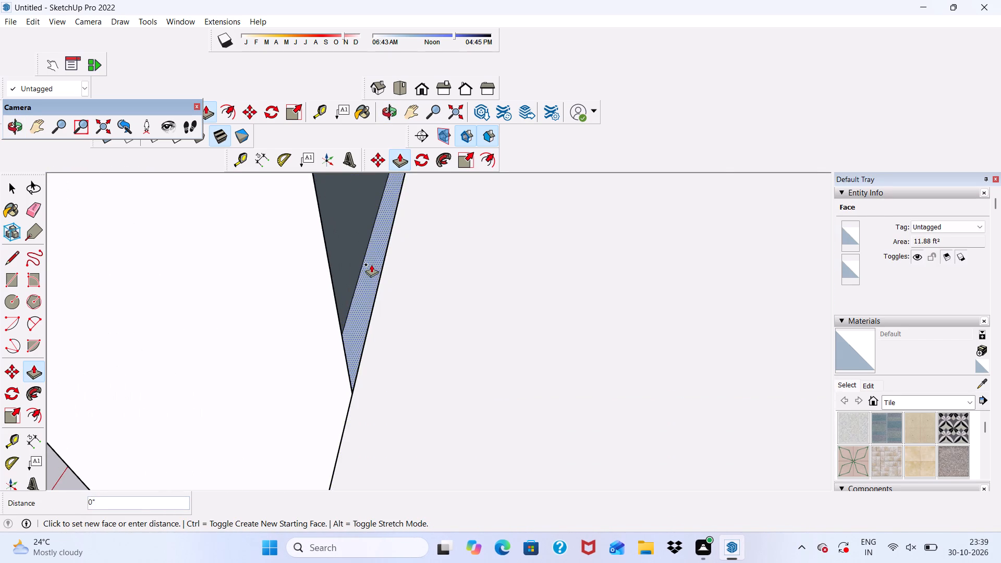
scroll(329, 201, down, 5)
scroll(360, 233, down, 17)
scroll(385, 259, down, 6)
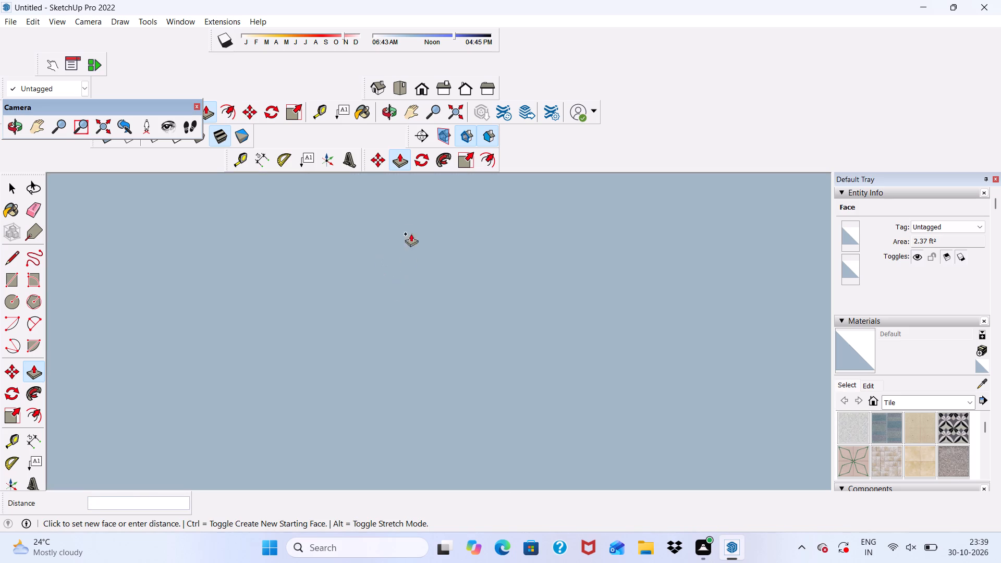
click(417, 87)
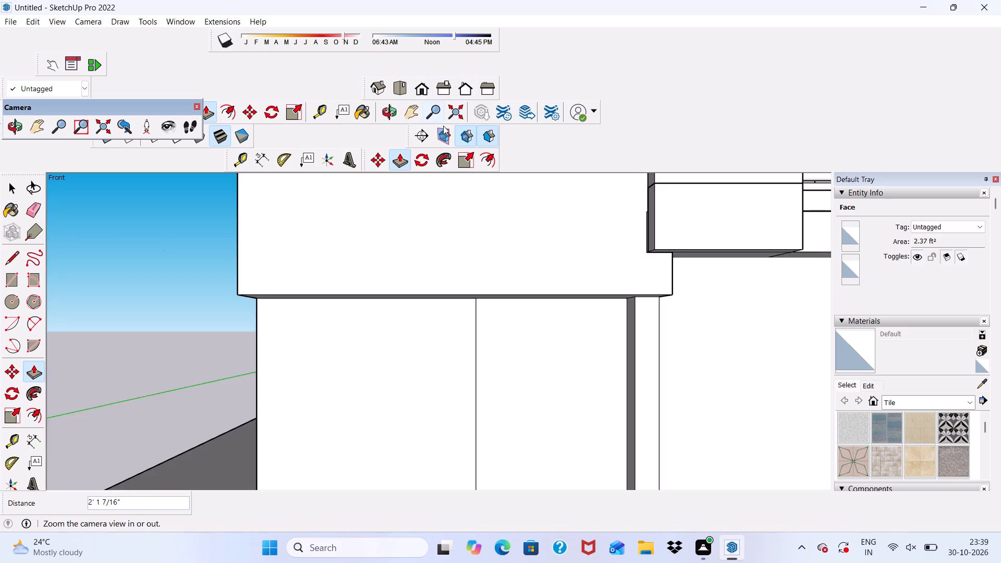
scroll(461, 181, down, 15)
scroll(567, 270, down, 2)
scroll(563, 246, up, 5)
scroll(571, 239, down, 13)
scroll(627, 185, up, 6)
middle_drag(625, 211, 553, 314)
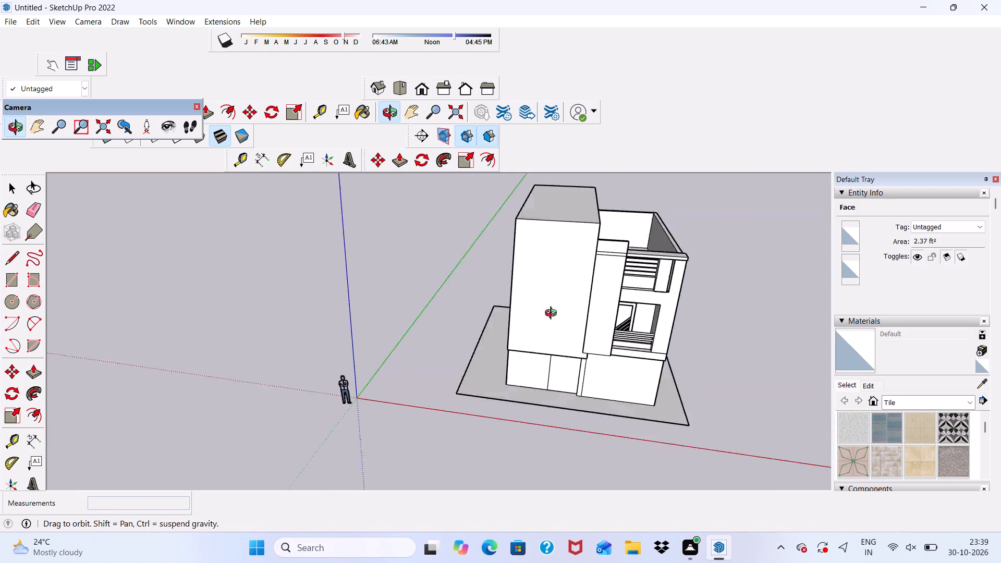
middle_drag(553, 314, 509, 345)
scroll(577, 318, up, 20)
scroll(577, 318, up, 2)
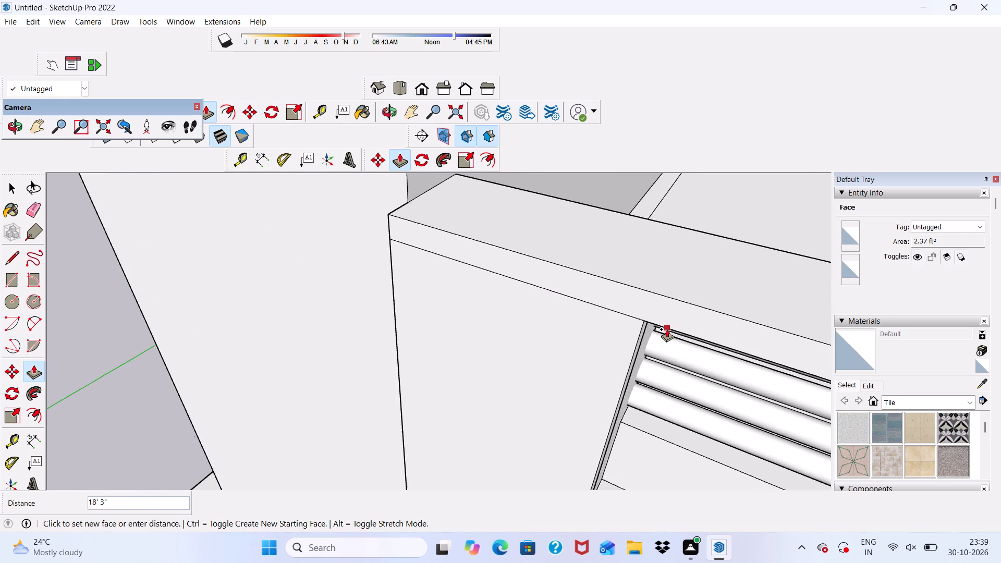
scroll(657, 325, up, 3)
click(652, 319)
scroll(621, 322, down, 3)
middle_drag(605, 326, 622, 227)
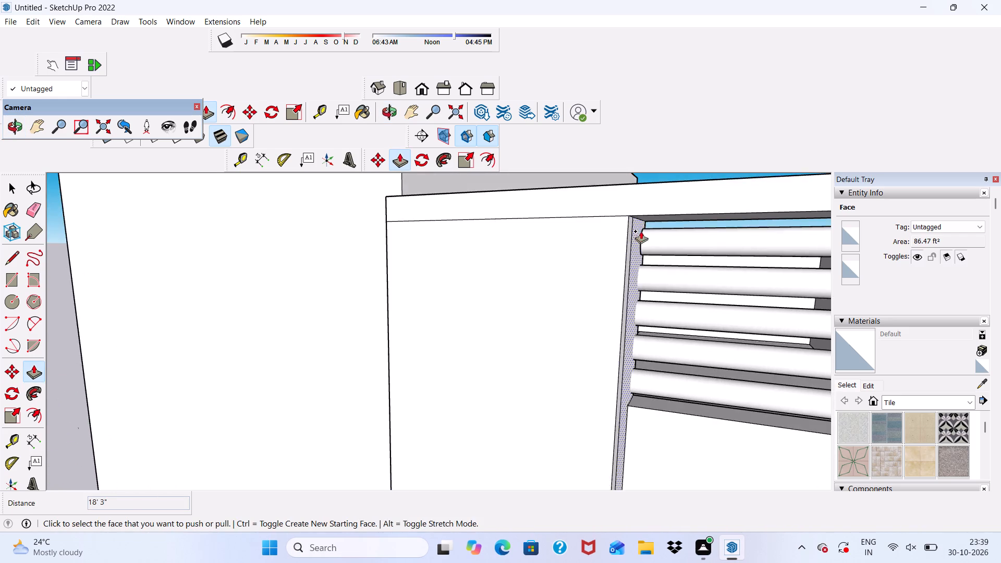
Erase the vertical seam on the outer side of the projecting front panel, just below the top band.
scroll(630, 236, down, 6)
middle_drag(628, 285, 873, 278)
scroll(607, 215, up, 5)
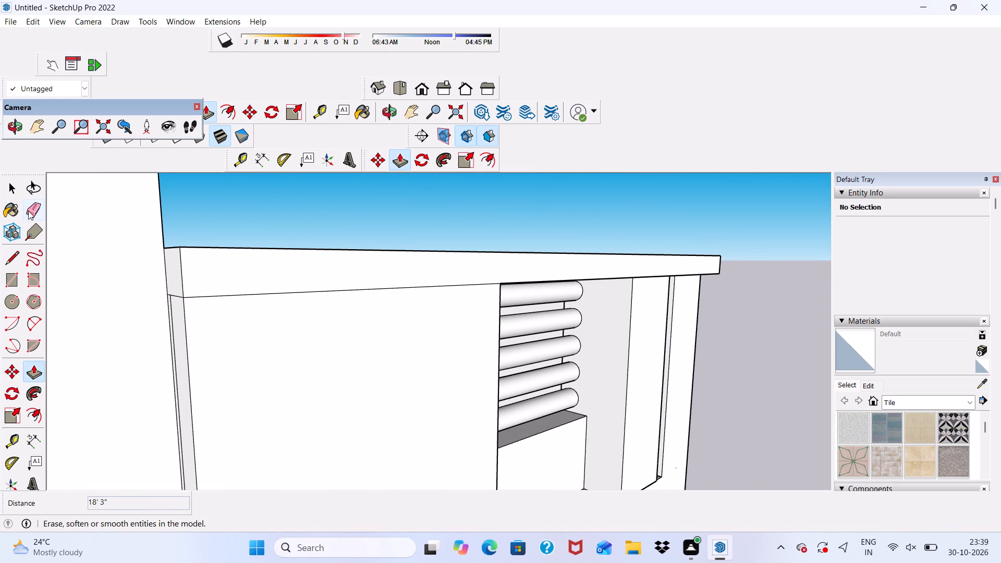
drag(30, 208, 38, 207)
scroll(119, 249, down, 3)
middle_drag(171, 278, 283, 280)
scroll(291, 313, up, 4)
drag(304, 305, 317, 312)
Push/Pull the front face of the top band above the panel and louvred opening outward by 4 1/4".
scroll(302, 252, down, 5)
middle_drag(350, 317, 201, 269)
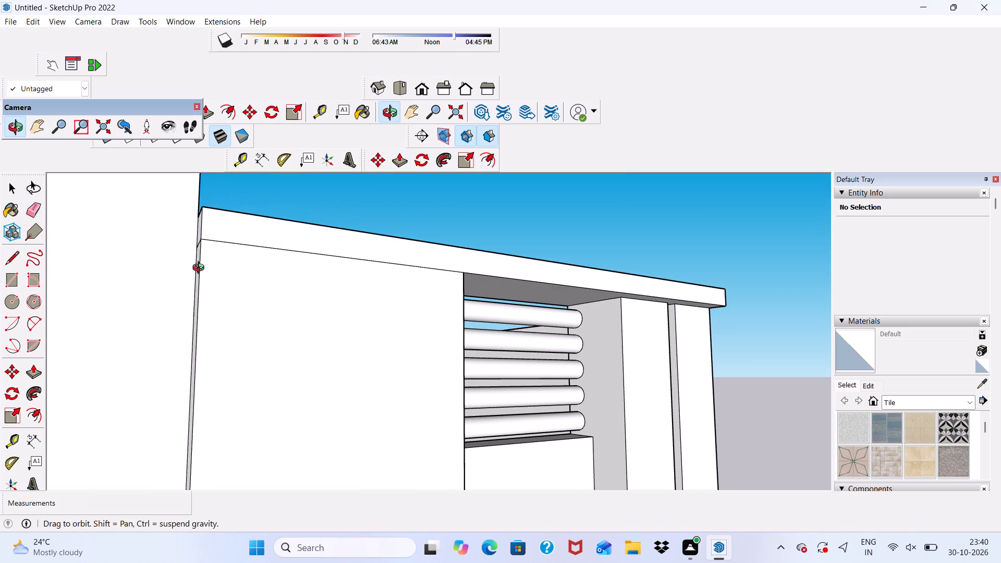
middle_drag(201, 269, 154, 253)
scroll(306, 251, up, 1)
scroll(325, 243, down, 2)
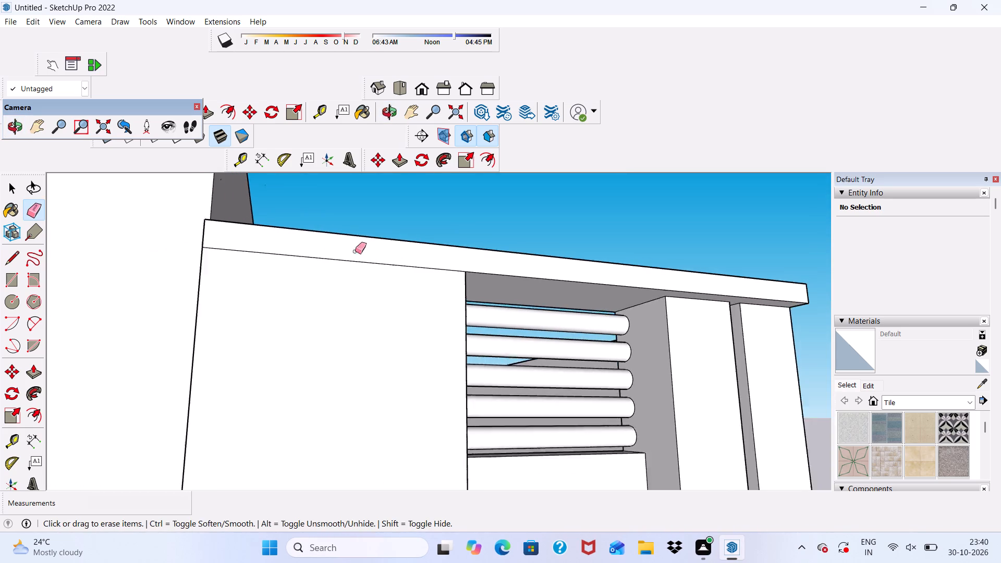
scroll(355, 251, down, 1)
middle_drag(378, 265, 270, 308)
scroll(301, 273, down, 4)
middle_drag(330, 304, 272, 327)
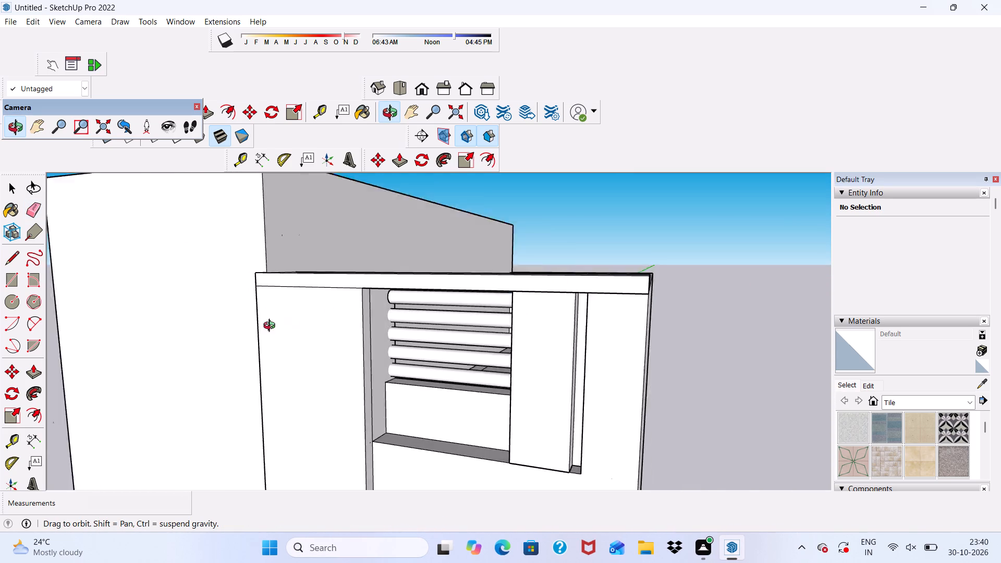
middle_drag(272, 327, 255, 325)
scroll(267, 315, up, 1)
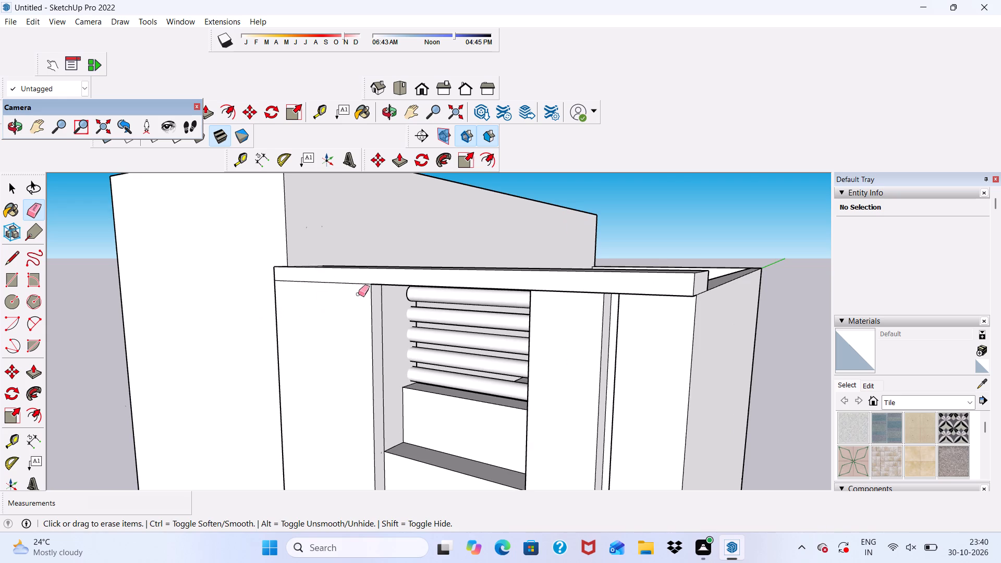
key(space)
scroll(401, 283, up, 1)
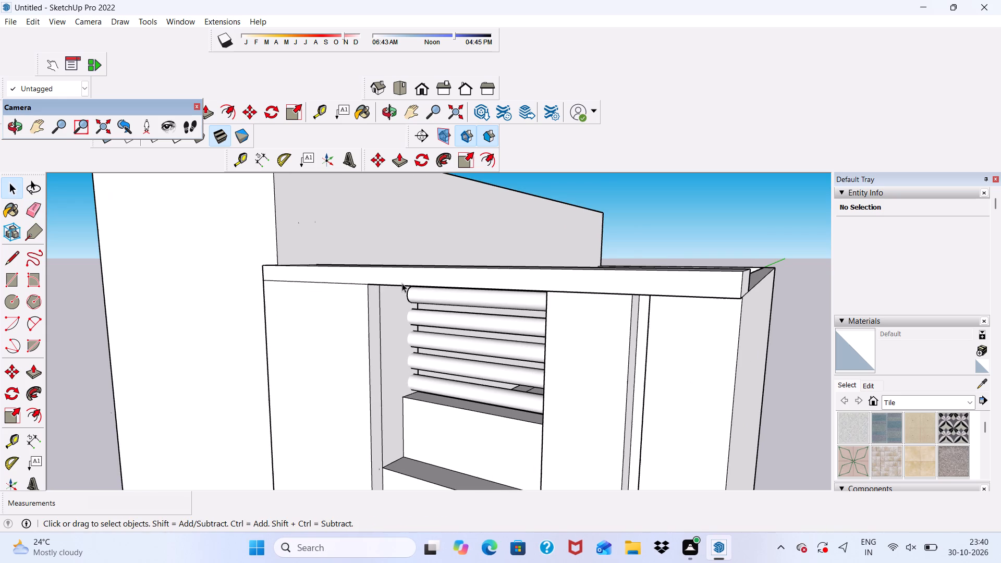
scroll(402, 283, up, 3)
click(394, 280)
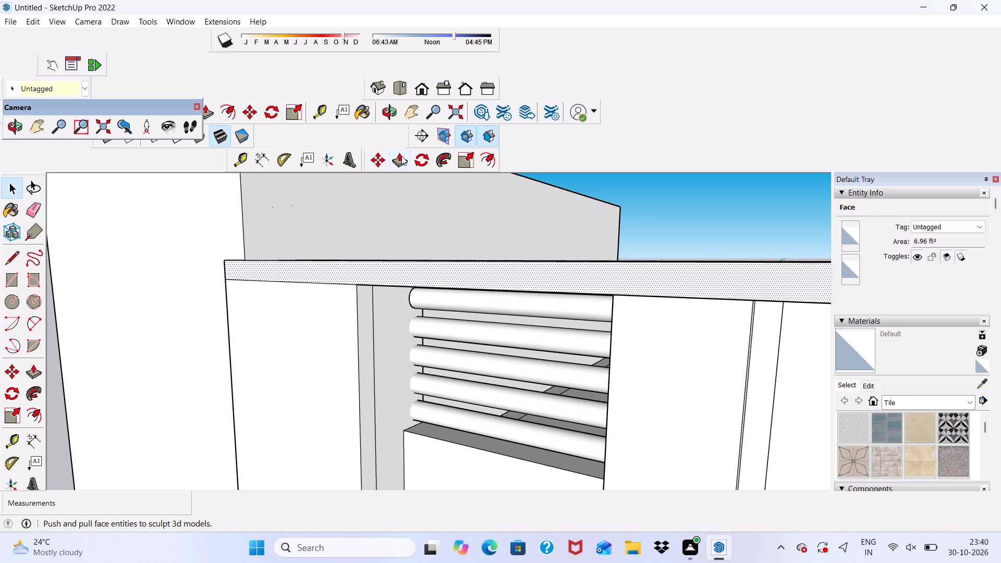
click(401, 156)
drag(389, 263, 378, 267)
Erase the leftover vertical edge segments on the outer side face of the projecting front panel.
scroll(352, 249, down, 4)
middle_drag(367, 287, 394, 287)
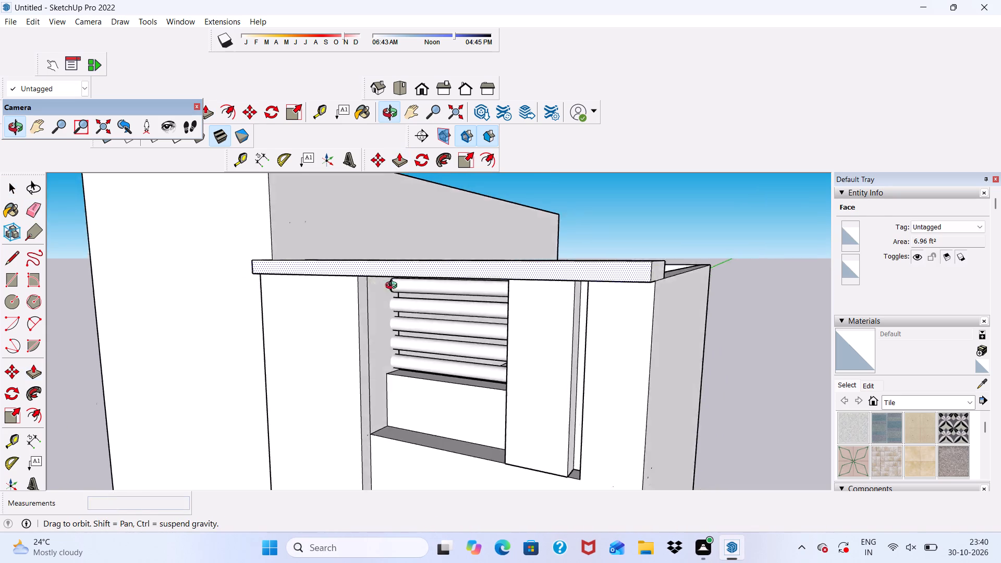
middle_drag(394, 287, 635, 304)
scroll(471, 263, down, 3)
middle_drag(440, 270, 432, 229)
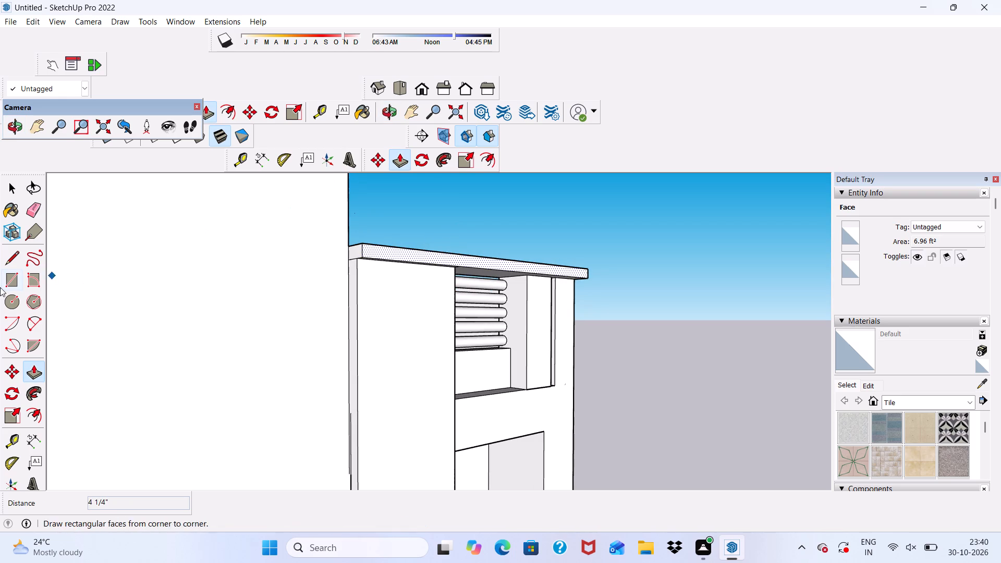
click(32, 204)
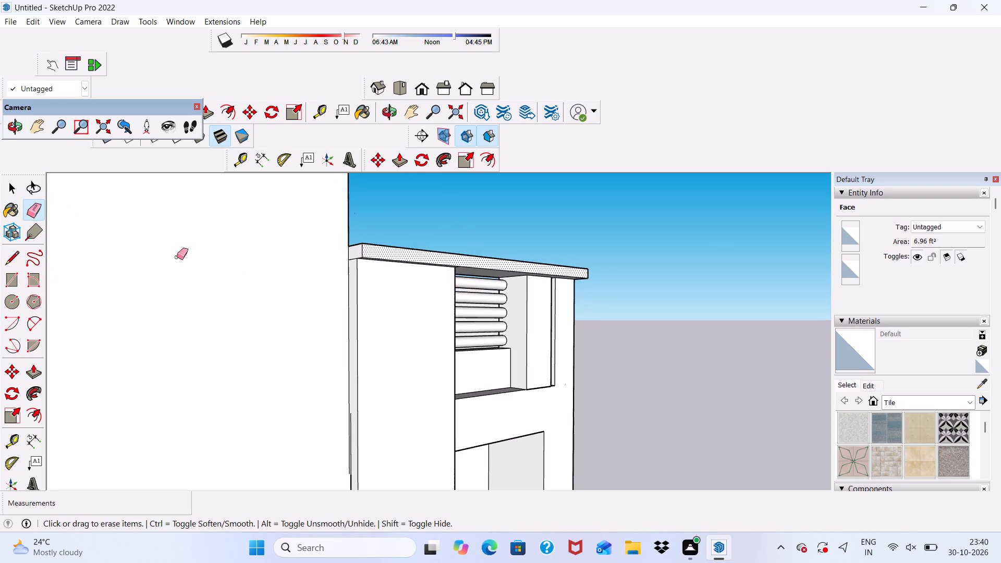
scroll(361, 349, up, 6)
scroll(358, 274, down, 5)
middle_drag(374, 444, 438, 426)
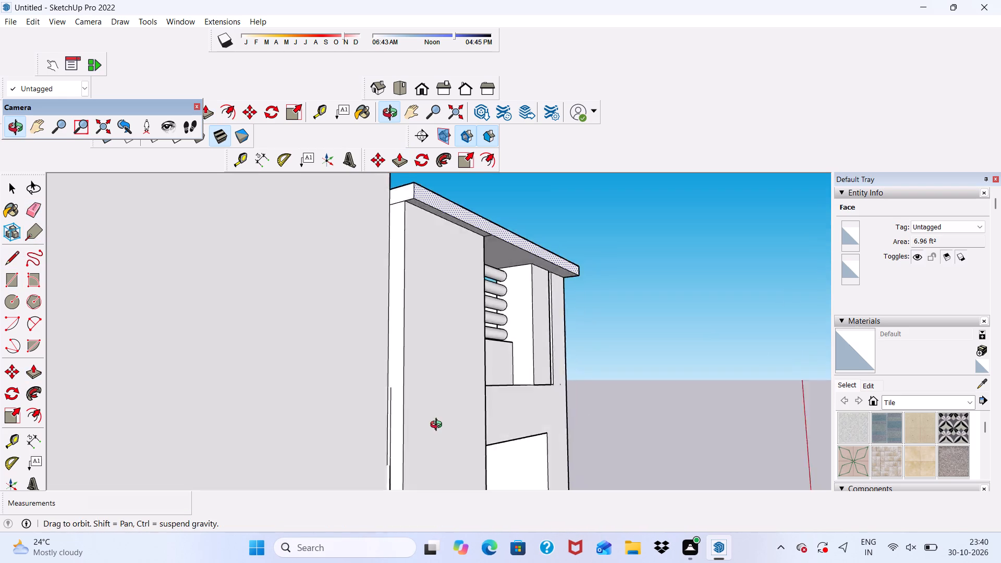
middle_drag(438, 426, 447, 432)
scroll(422, 434, up, 8)
click(406, 382)
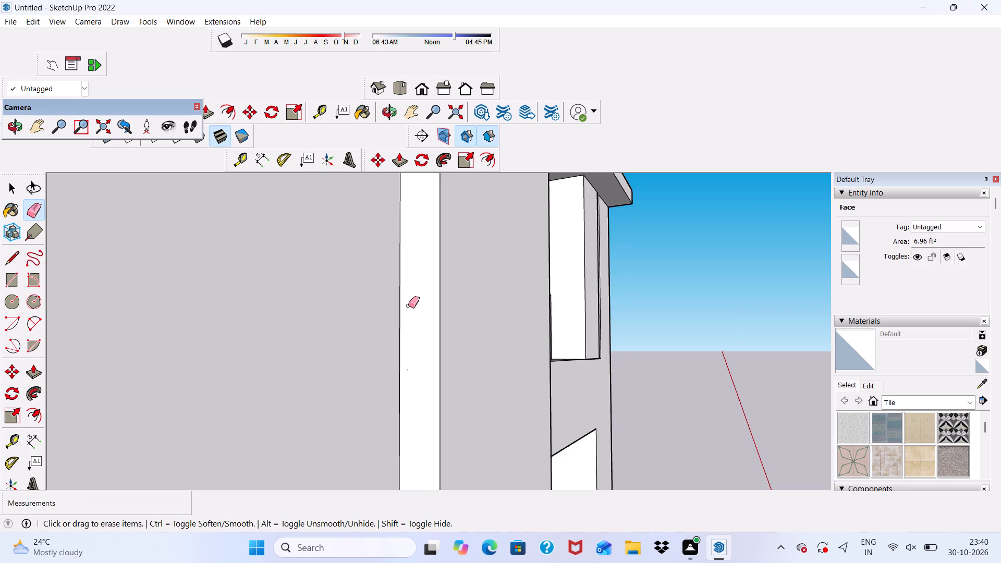
scroll(408, 305, down, 10)
scroll(410, 465, up, 11)
middle_drag(428, 362, 408, 408)
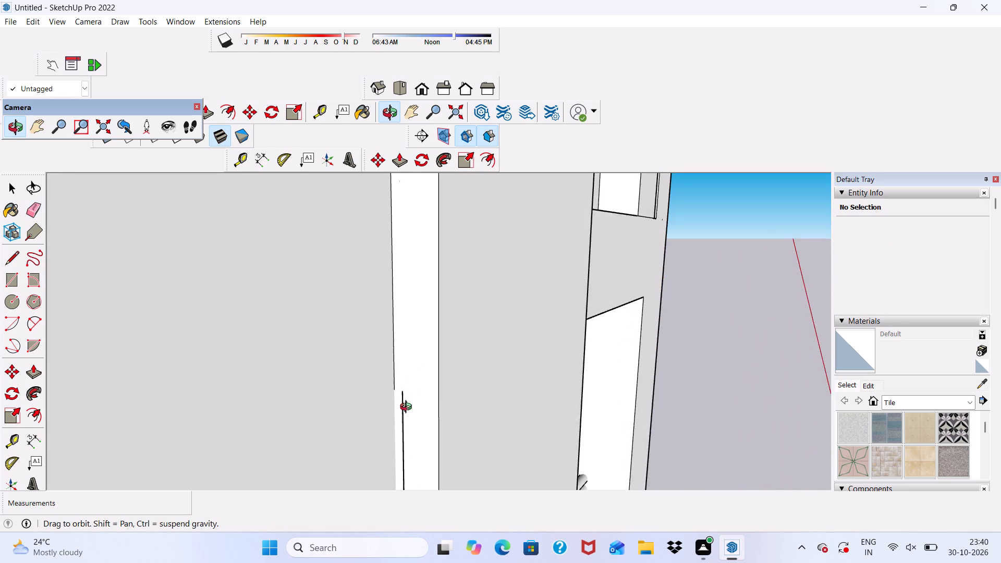
middle_drag(408, 408, 407, 411)
scroll(406, 412, up, 8)
click(399, 387)
Erase the outline of the narrow sliver at the lower end of the projecting panel's outer side face.
scroll(374, 326, down, 5)
scroll(455, 278, down, 20)
scroll(455, 278, down, 6)
middle_drag(535, 349, 528, 336)
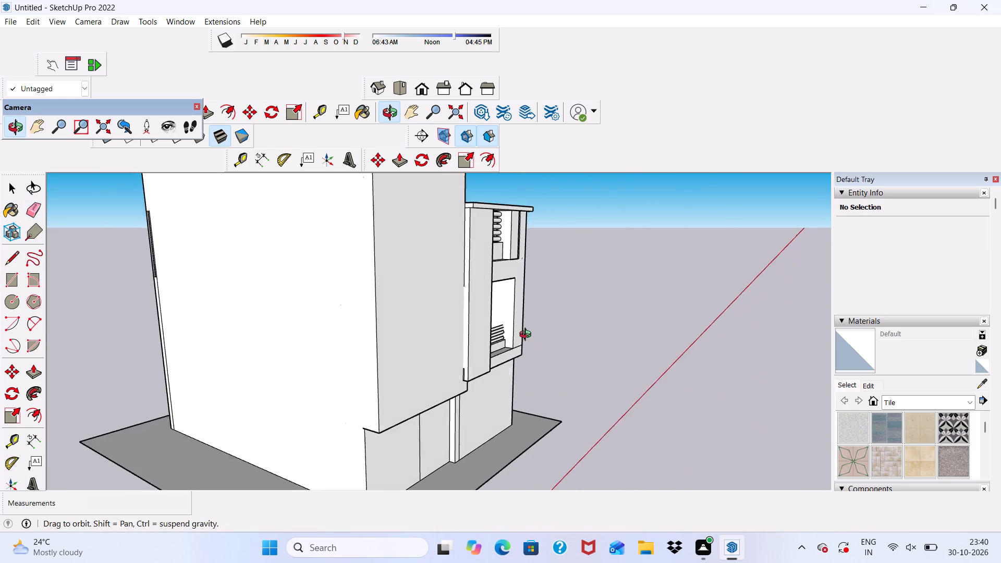
middle_drag(528, 336, 517, 307)
scroll(517, 307, up, 5)
scroll(359, 406, up, 17)
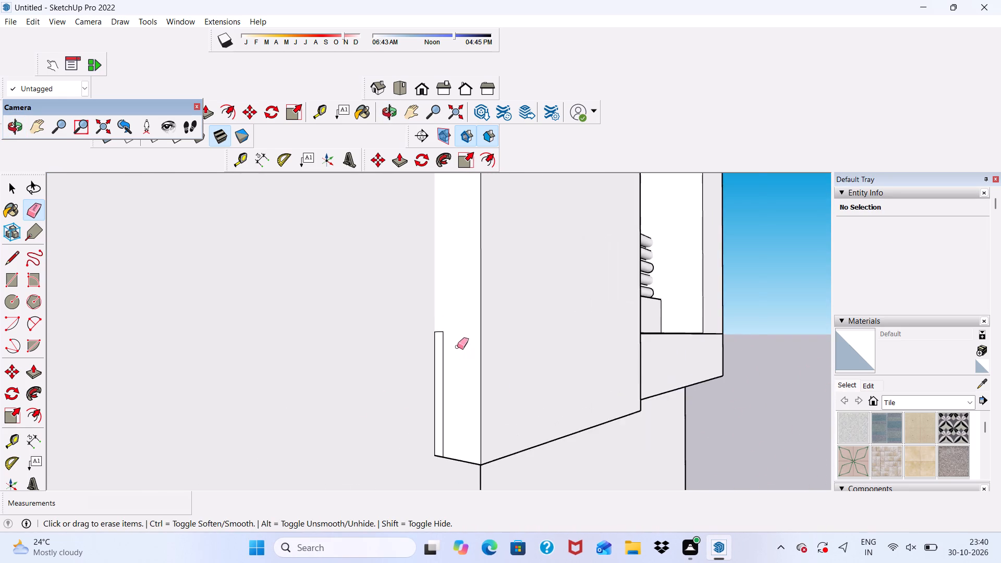
scroll(457, 347, up, 4)
click(438, 328)
drag(439, 335, 441, 343)
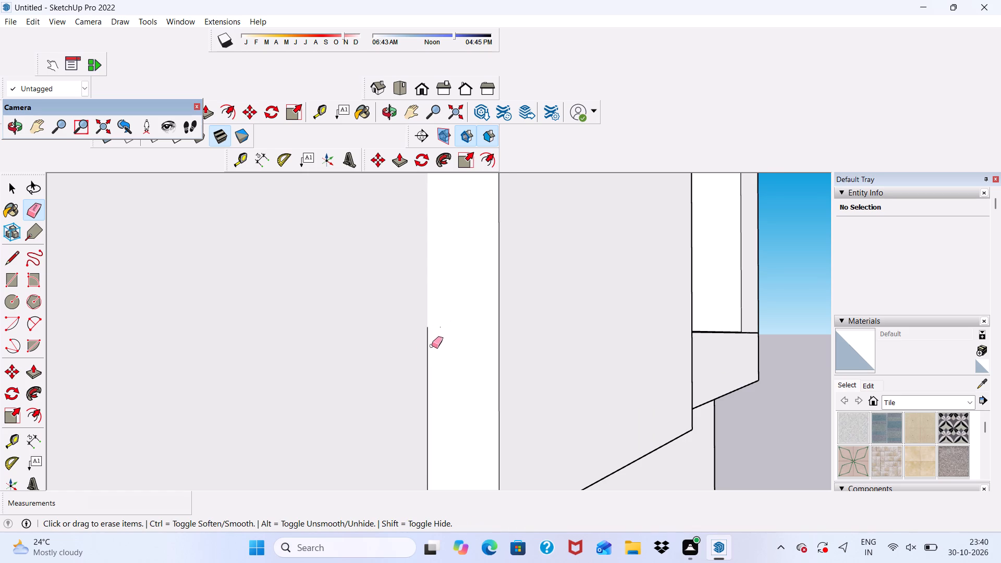
Erase the lengthwise seam on the underside of the projecting front panel.
scroll(424, 351, up, 2)
scroll(436, 340, down, 11)
middle_drag(473, 401, 165, 272)
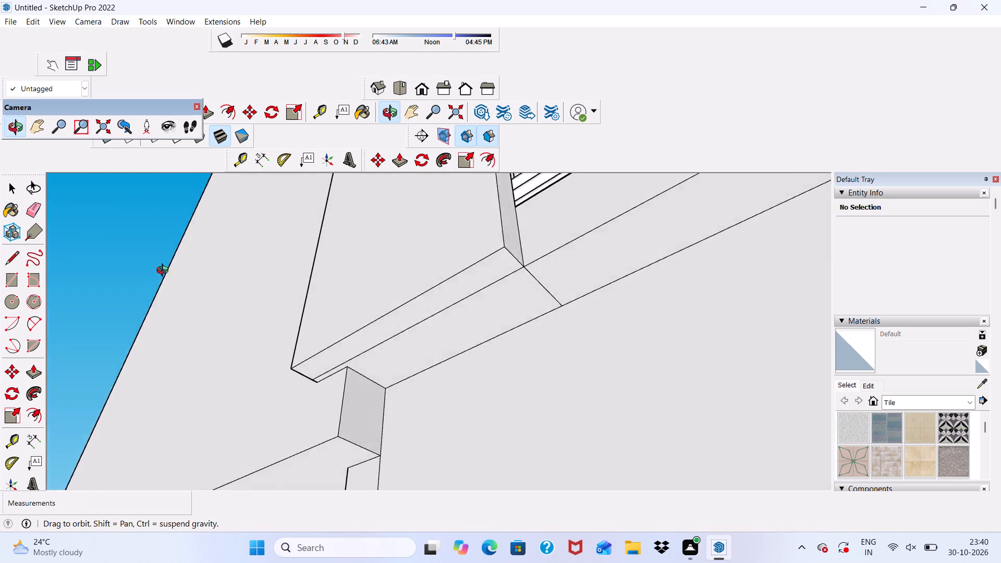
middle_drag(165, 272, 186, 298)
scroll(333, 372, up, 5)
drag(423, 341, 426, 351)
Examine the projecting panel, top band and louvred openings of the facade from several angles.
scroll(386, 360, down, 8)
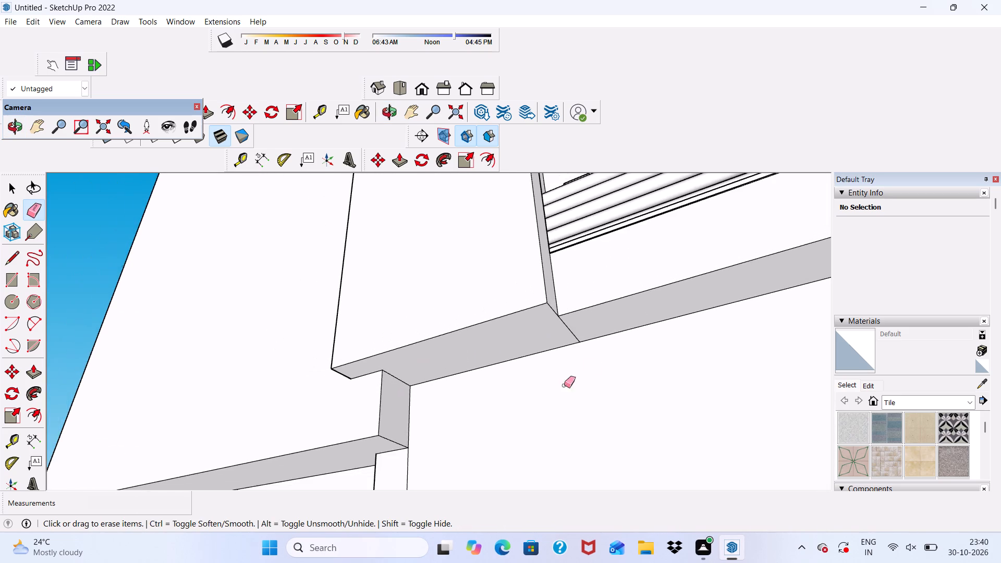
middle_drag(606, 325, 691, 433)
scroll(663, 419, down, 4)
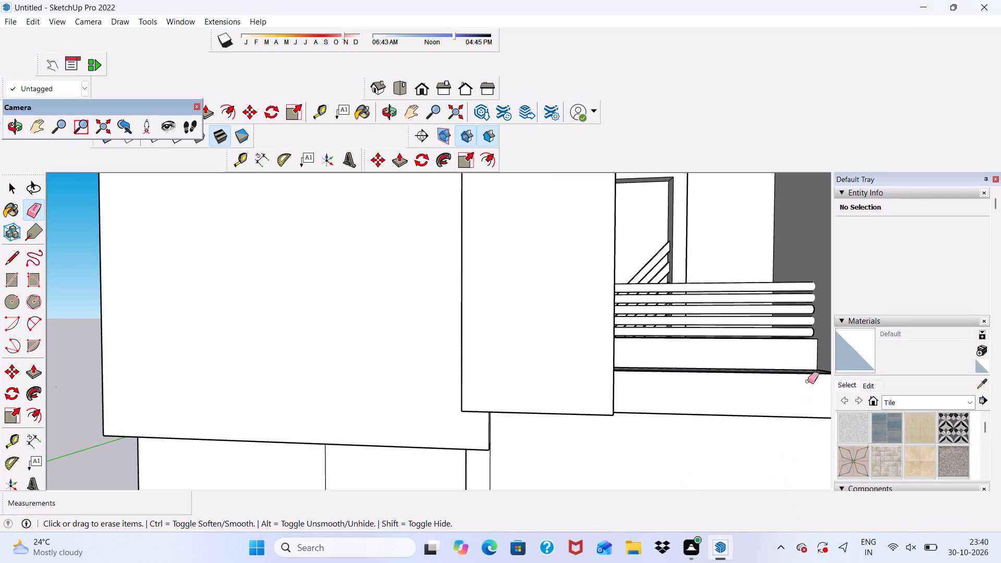
scroll(352, 132, down, 3)
scroll(449, 201, down, 1)
scroll(484, 230, down, 2)
key(space)
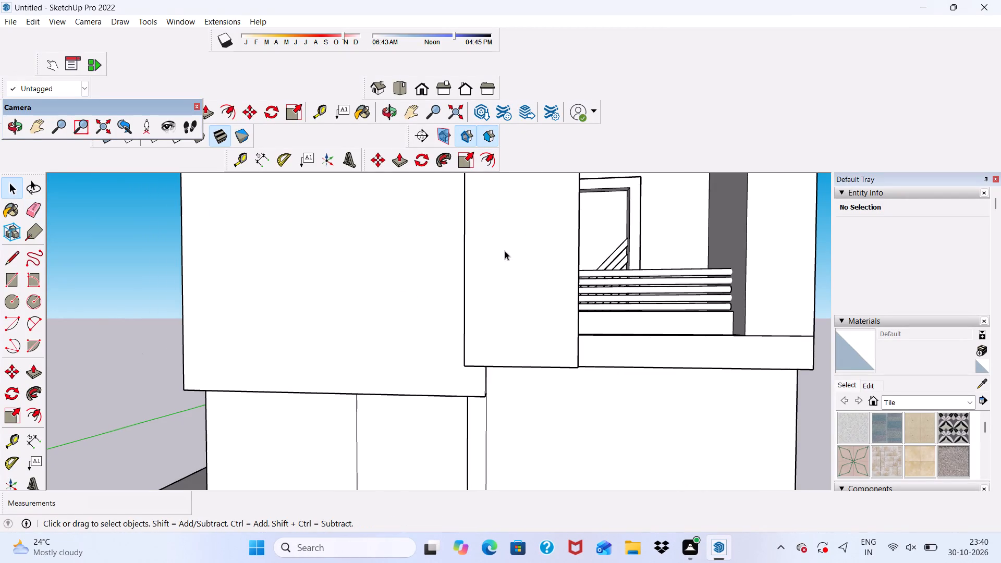
scroll(487, 286, down, 5)
scroll(498, 339, down, 11)
scroll(514, 244, up, 10)
middle_drag(515, 238, 515, 238)
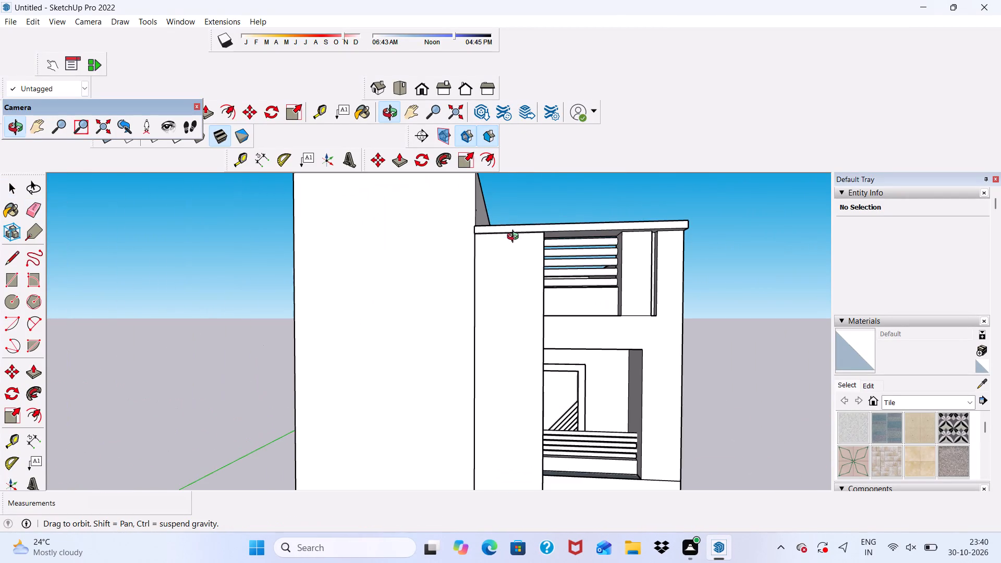
middle_drag(515, 238, 324, 253)
middle_drag(422, 325, 425, 326)
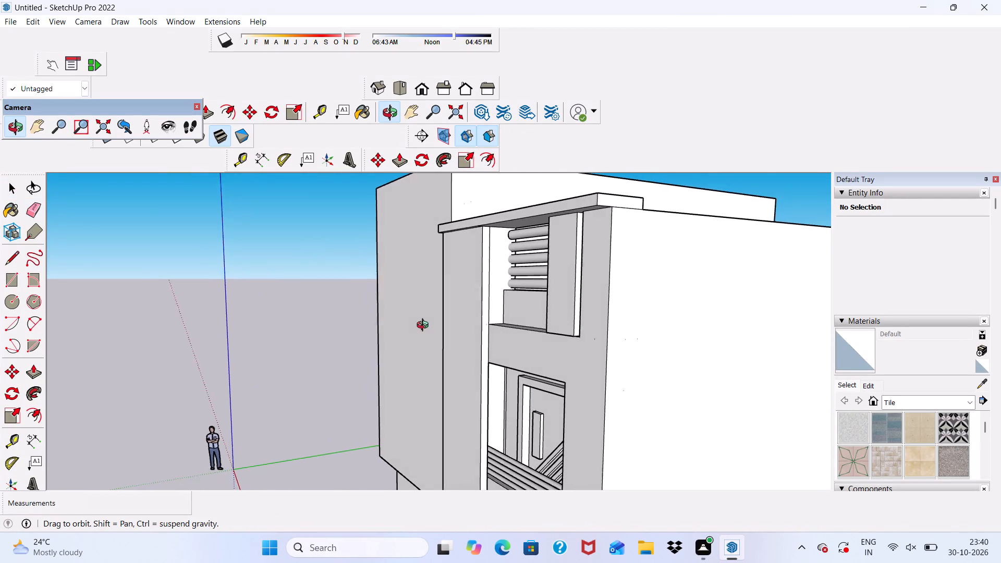
middle_drag(425, 326, 433, 274)
scroll(402, 200, up, 1)
scroll(404, 199, down, 5)
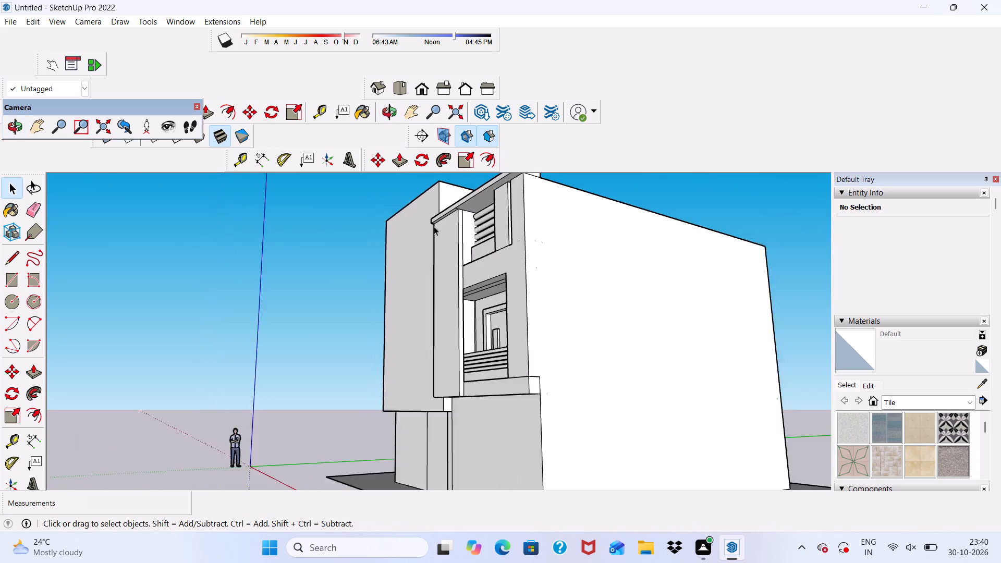
Push/Pull the back-facing strip on top of the sill in front of the lower louvres.
scroll(434, 226, down, 1)
middle_drag(478, 308, 462, 420)
scroll(464, 415, up, 11)
middle_drag(495, 362, 422, 363)
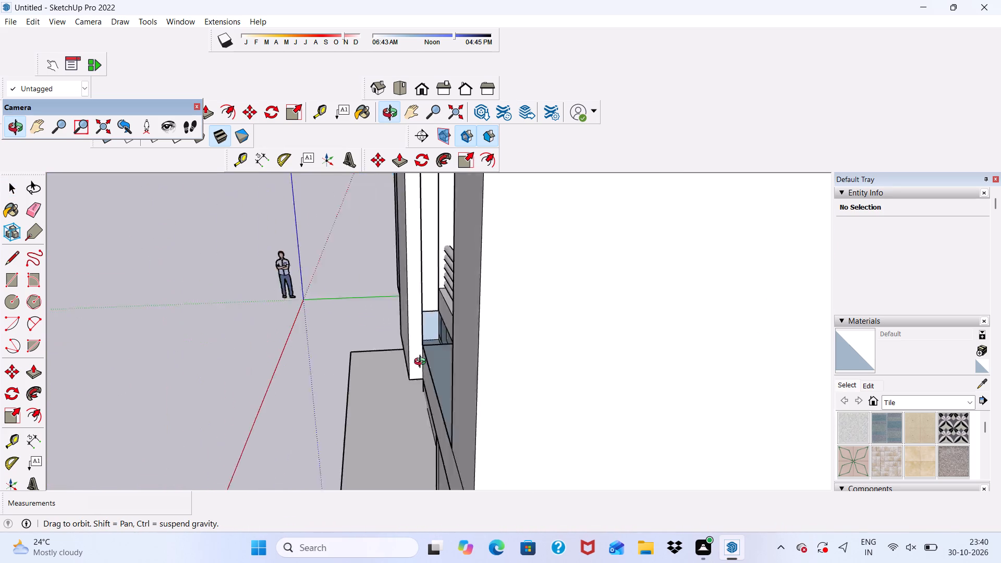
middle_drag(422, 363, 435, 407)
scroll(435, 407, up, 3)
click(443, 382)
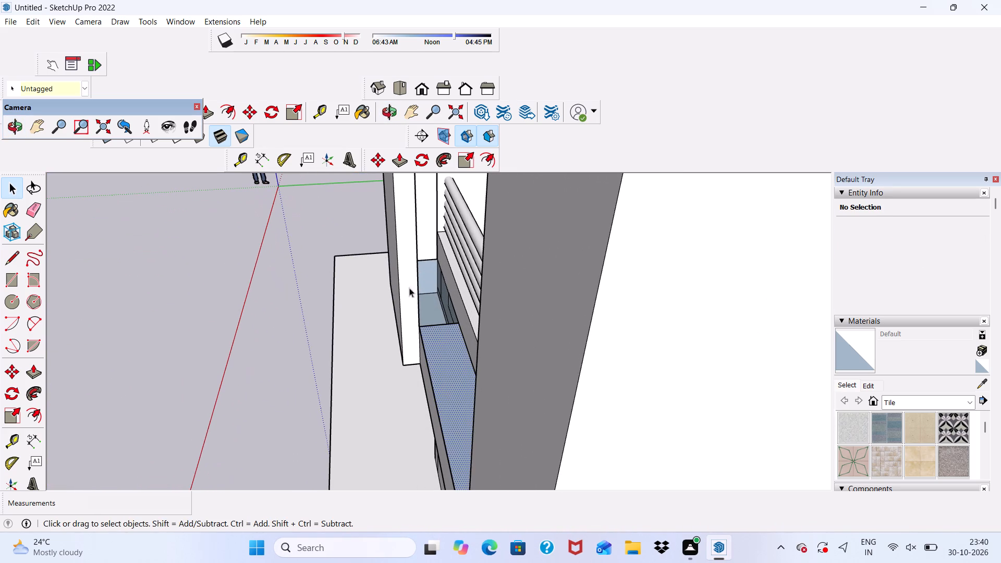
click(401, 158)
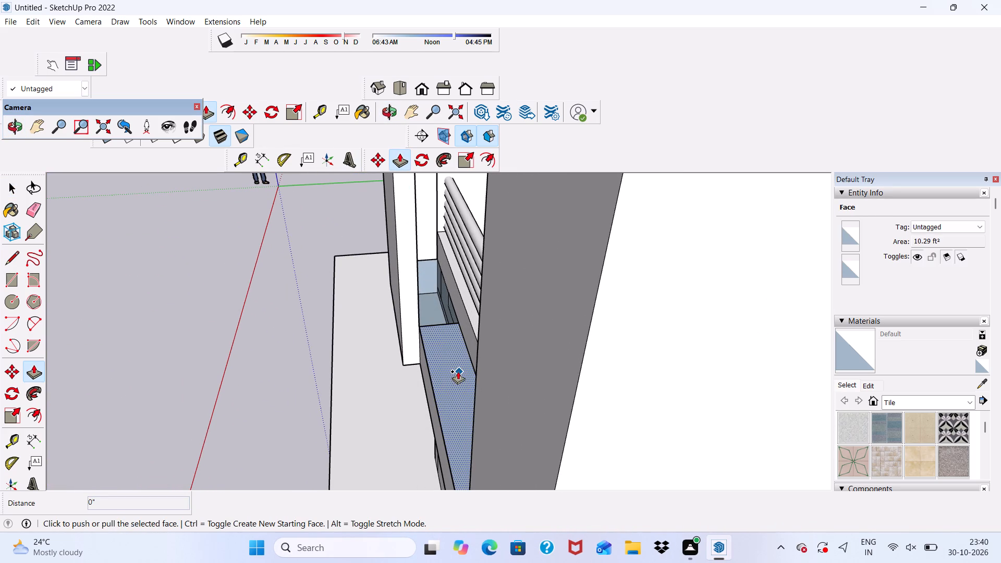
click(458, 371)
click(458, 378)
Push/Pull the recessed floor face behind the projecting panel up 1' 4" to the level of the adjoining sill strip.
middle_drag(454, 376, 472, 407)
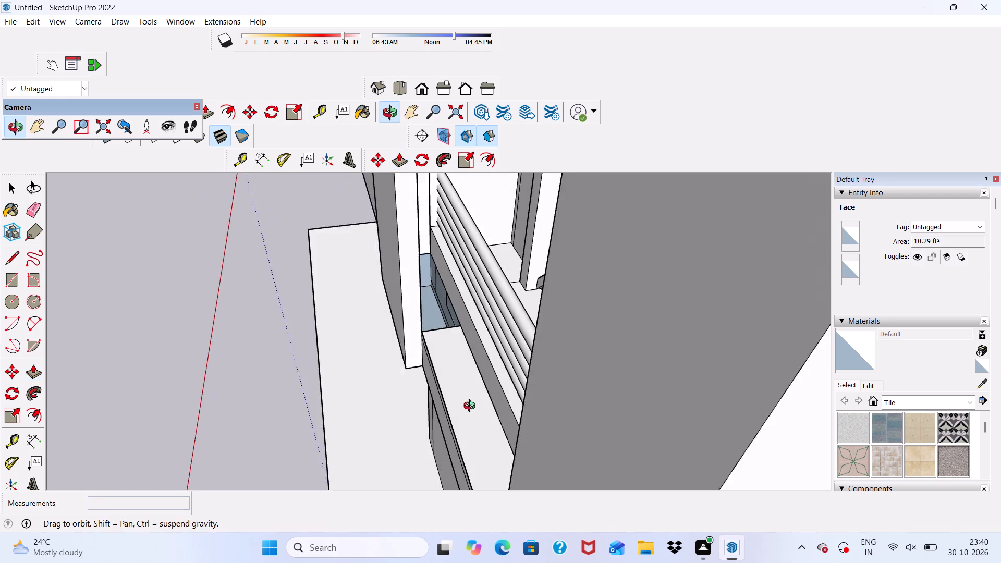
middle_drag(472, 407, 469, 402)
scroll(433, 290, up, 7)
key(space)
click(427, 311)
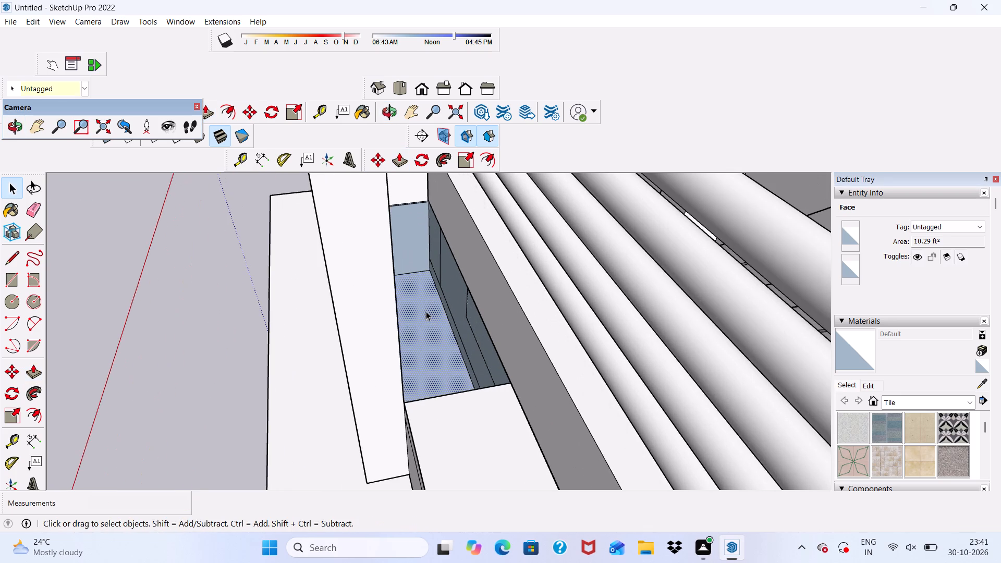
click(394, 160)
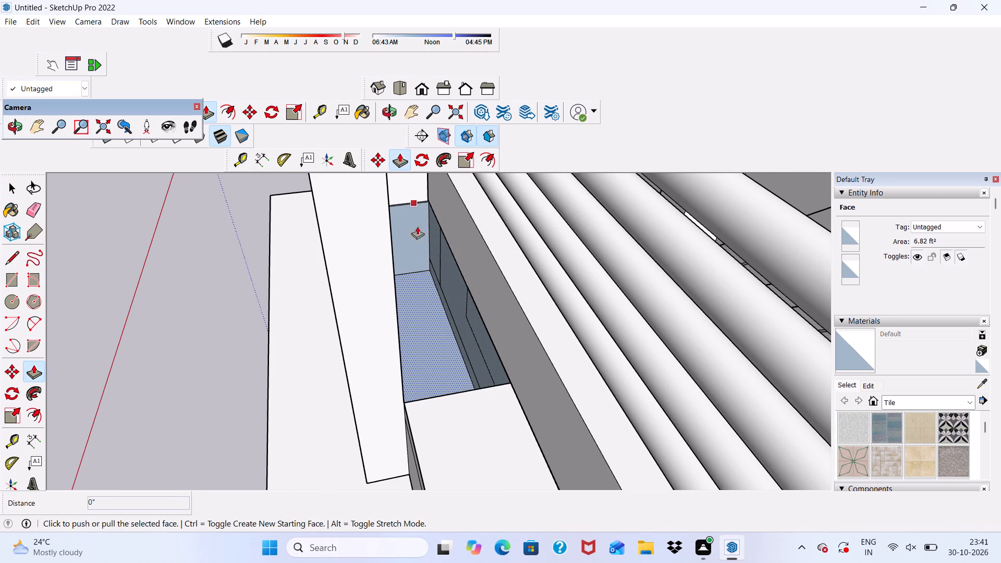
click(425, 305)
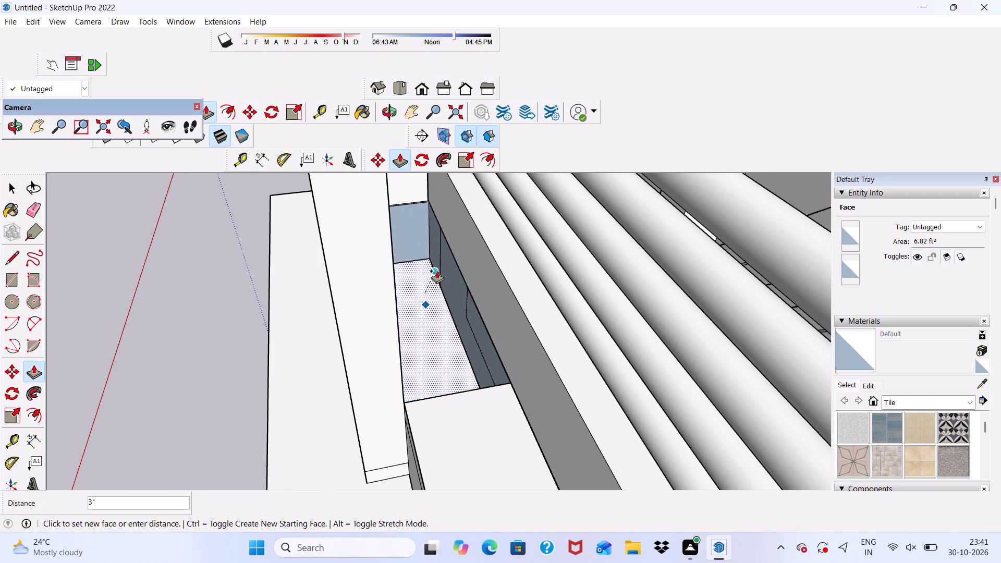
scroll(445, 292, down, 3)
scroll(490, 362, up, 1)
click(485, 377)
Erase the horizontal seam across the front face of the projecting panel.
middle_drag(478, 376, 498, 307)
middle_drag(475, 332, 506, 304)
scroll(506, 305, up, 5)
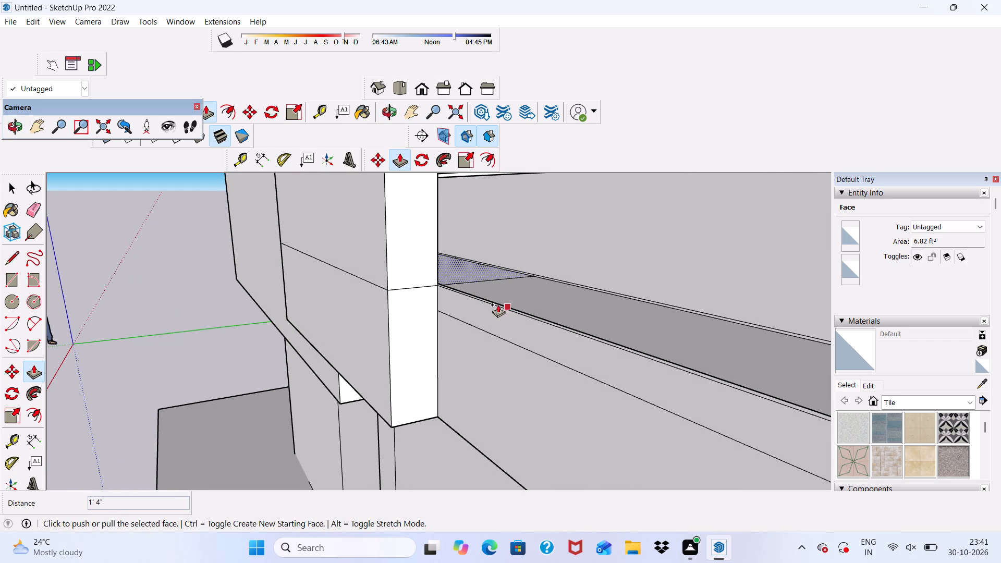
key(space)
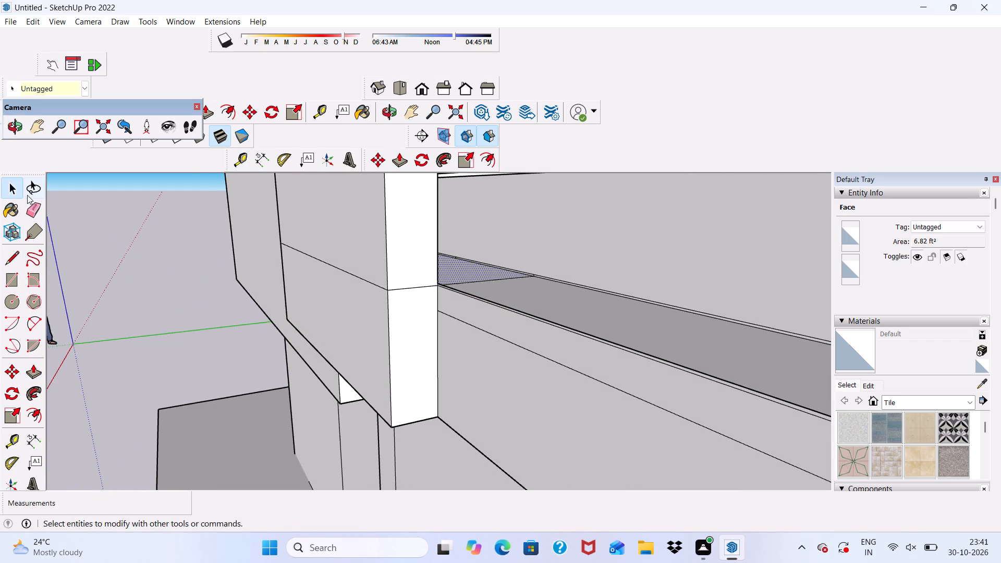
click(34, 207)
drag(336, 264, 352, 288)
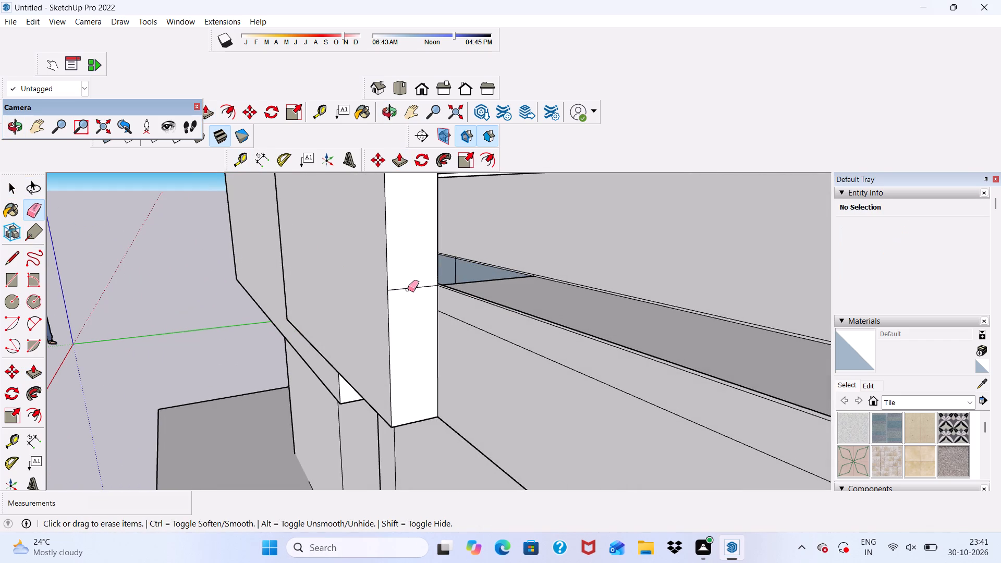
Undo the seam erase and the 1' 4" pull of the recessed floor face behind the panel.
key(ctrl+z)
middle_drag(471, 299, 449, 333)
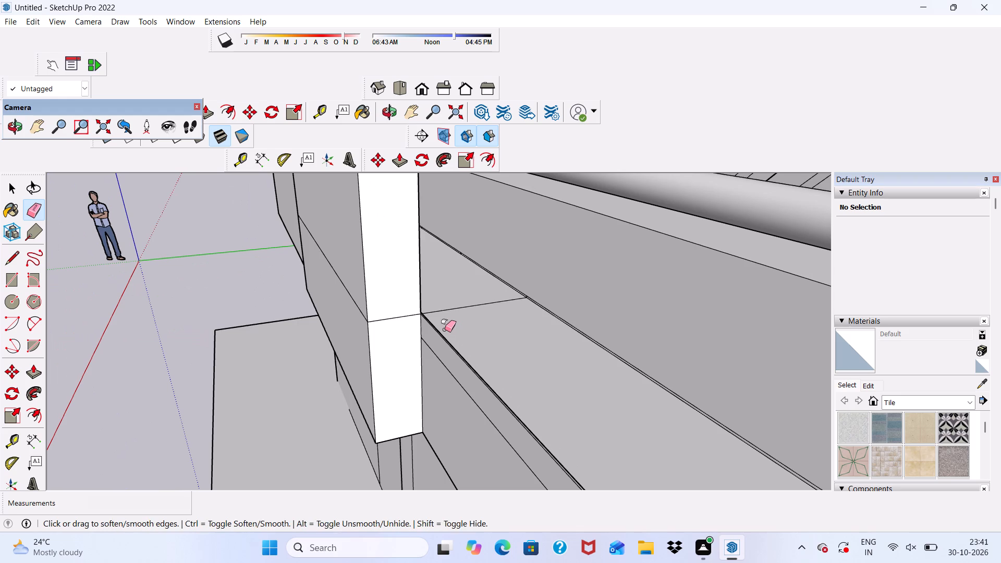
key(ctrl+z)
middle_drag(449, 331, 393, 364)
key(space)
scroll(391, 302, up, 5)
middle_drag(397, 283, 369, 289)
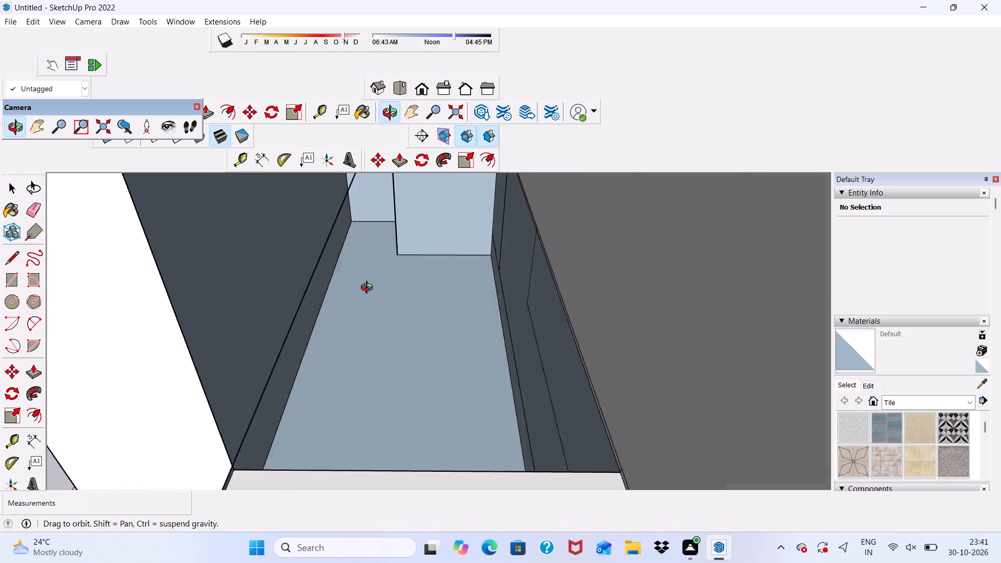
Examine the house from the front, the side and rear walls, and back around to the louvred facade.
middle_drag(369, 289, 346, 295)
scroll(275, 309, up, 2)
click(253, 313)
scroll(253, 313, down, 5)
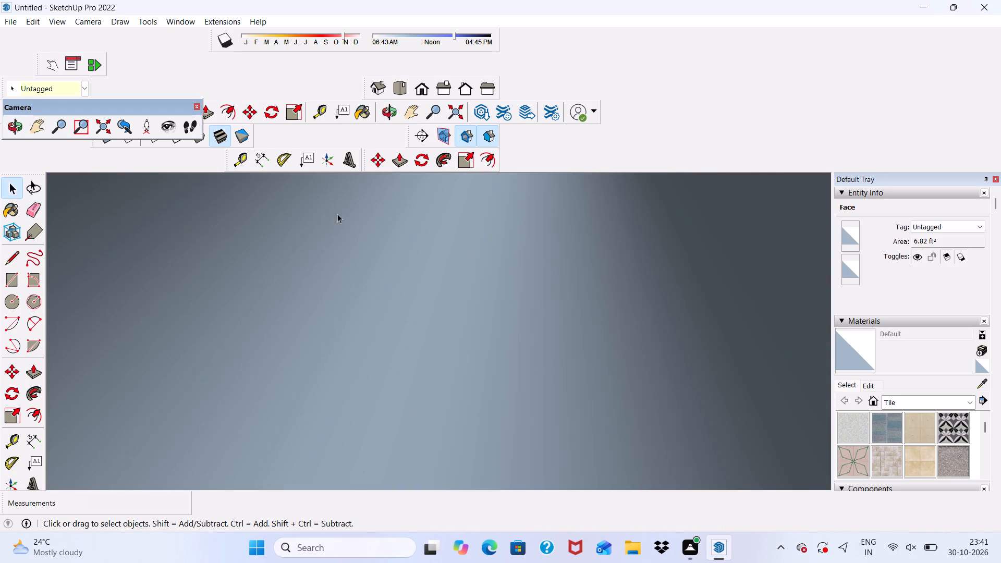
click(424, 84)
scroll(485, 230, down, 7)
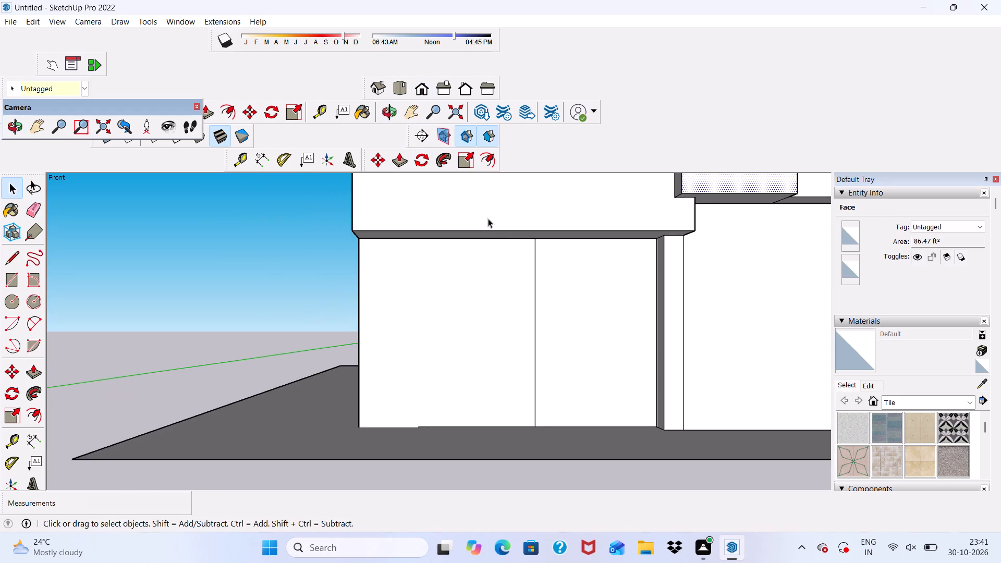
scroll(488, 218, down, 14)
middle_drag(551, 249, 387, 327)
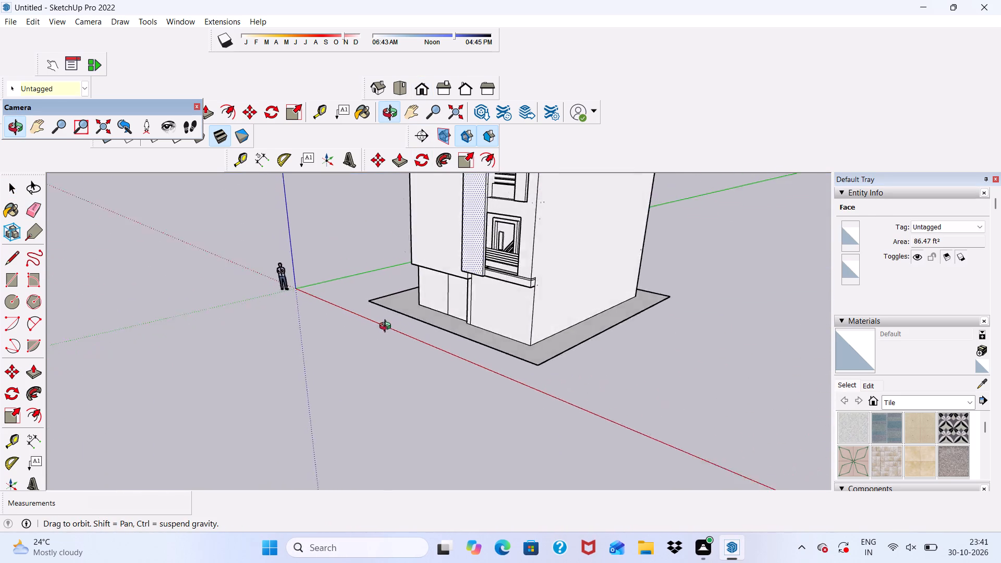
middle_drag(387, 327, 221, 383)
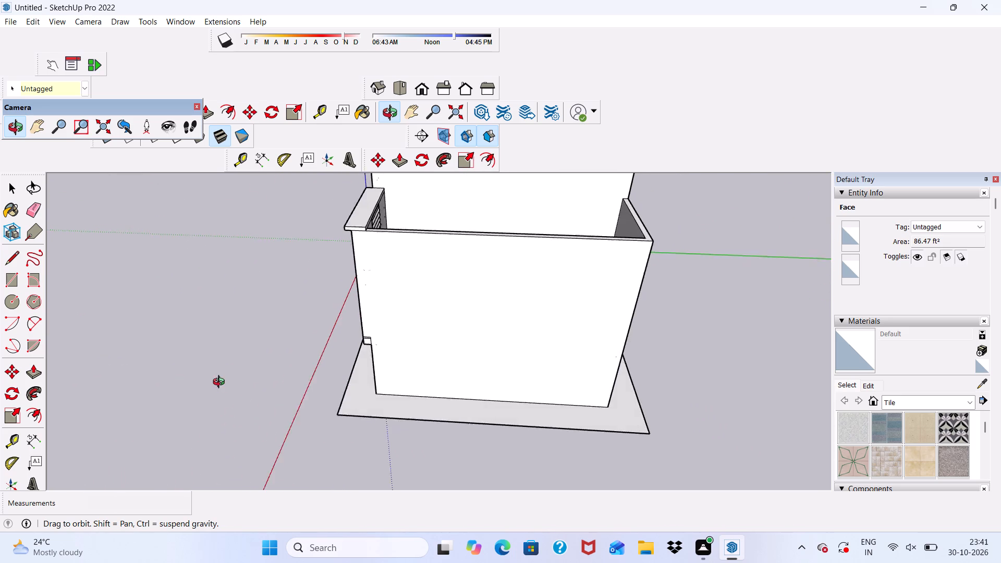
middle_drag(221, 383, 64, 364)
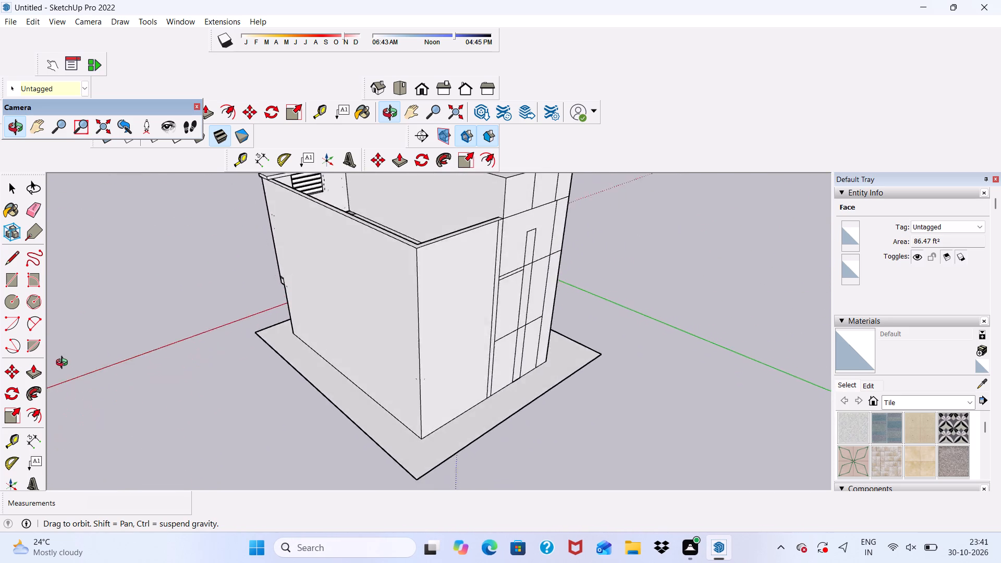
middle_drag(64, 364, 88, 382)
scroll(329, 236, up, 2)
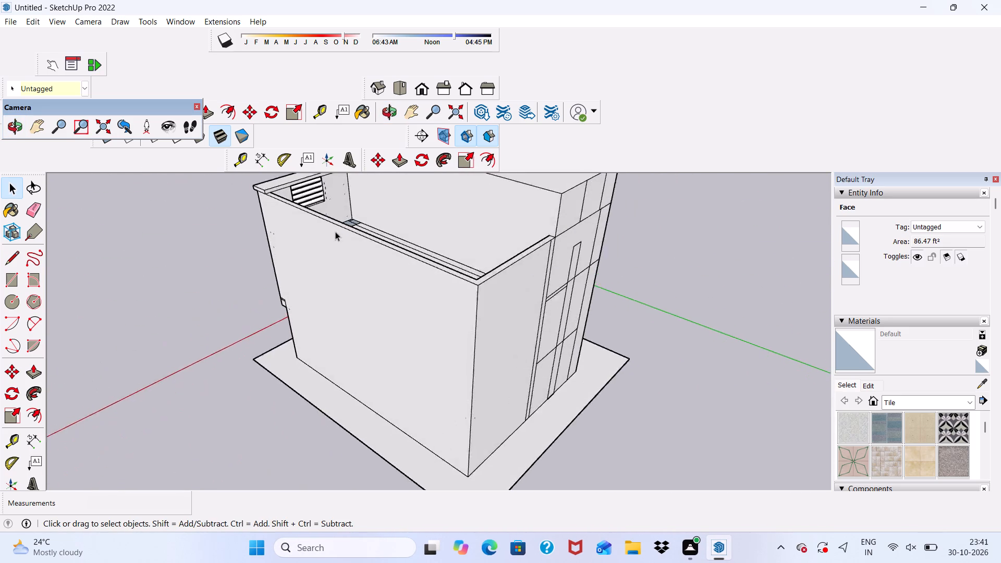
scroll(335, 231, up, 3)
middle_drag(383, 214, 775, 221)
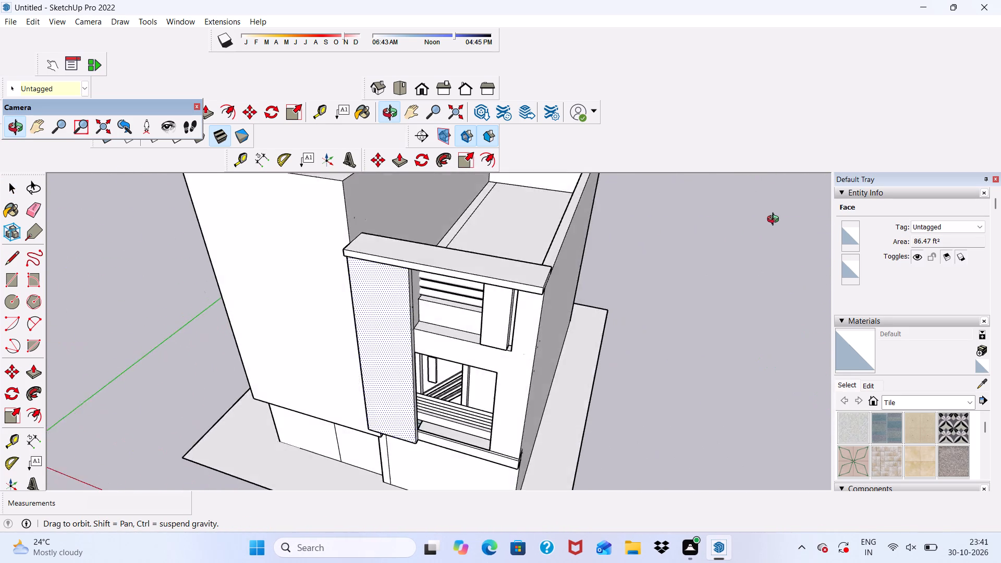
middle_drag(775, 221, 751, 182)
Push/Pull the back-facing face in the gap below the lower louvres 1' 7 7/16" to the projecting panel's front plane.
middle_drag(401, 339, 501, 233)
scroll(507, 239, up, 2)
scroll(496, 245, down, 3)
middle_drag(436, 329, 442, 333)
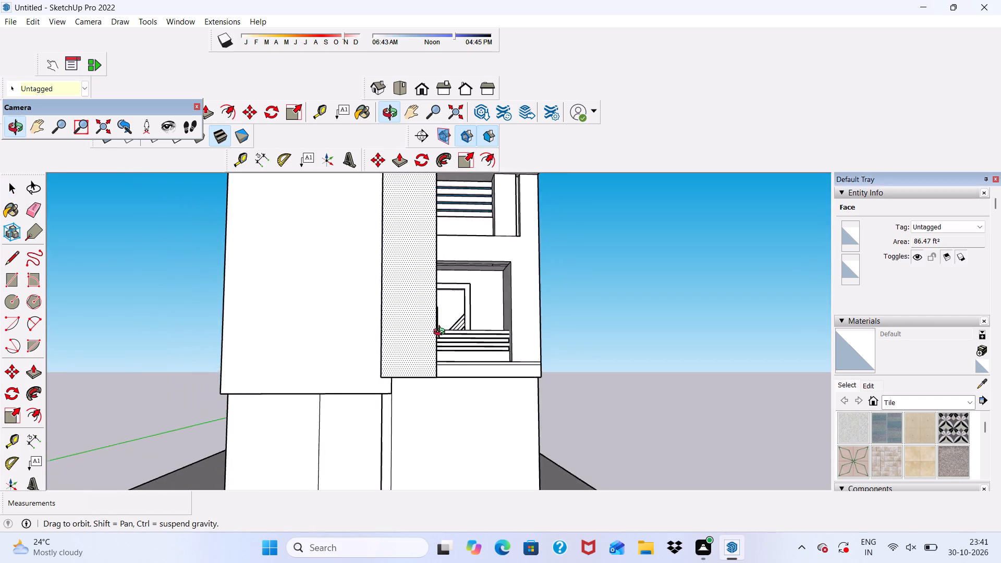
middle_drag(442, 333, 410, 344)
scroll(467, 304, down, 7)
middle_drag(464, 344, 331, 396)
scroll(427, 323, up, 9)
scroll(451, 341, down, 1)
middle_drag(450, 346, 353, 402)
scroll(352, 402, up, 8)
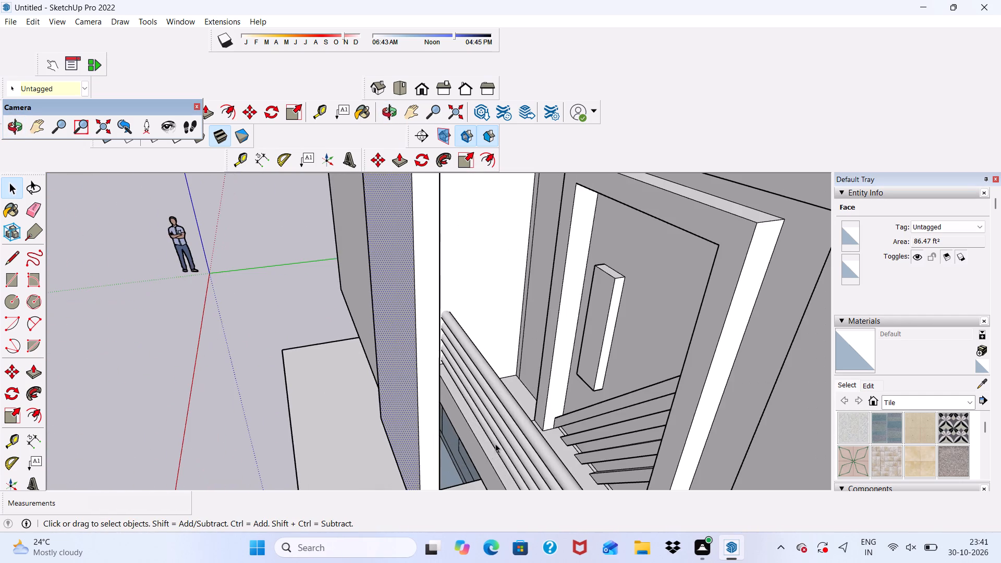
middle_drag(499, 437, 523, 397)
scroll(522, 399, up, 12)
click(418, 442)
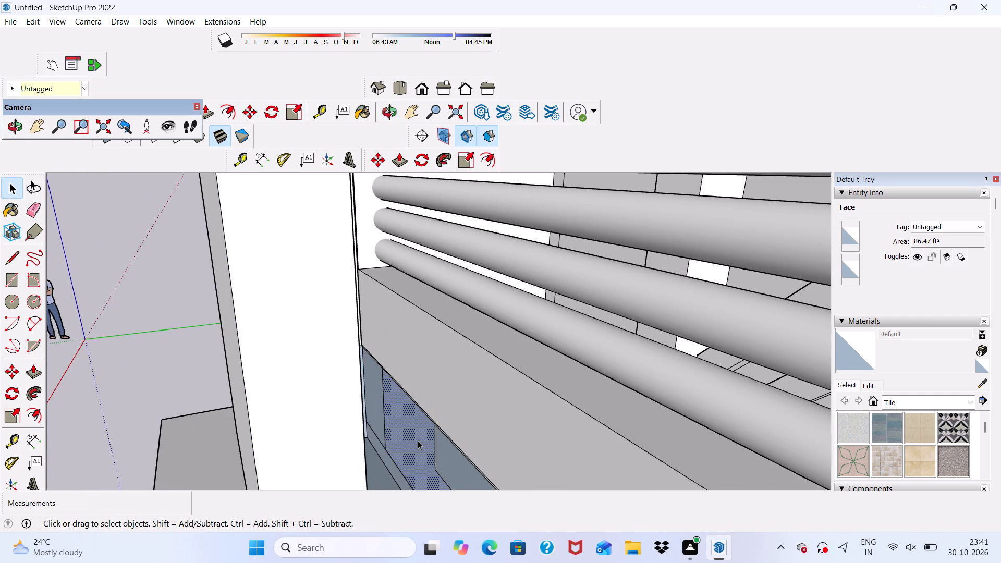
click(400, 162)
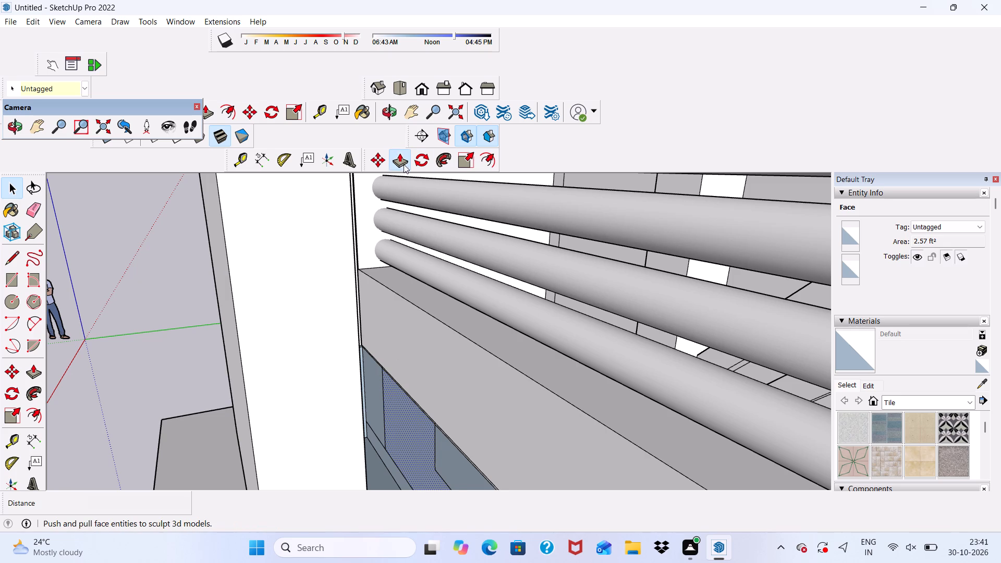
scroll(457, 428, down, 2)
click(413, 433)
scroll(357, 450, down, 2)
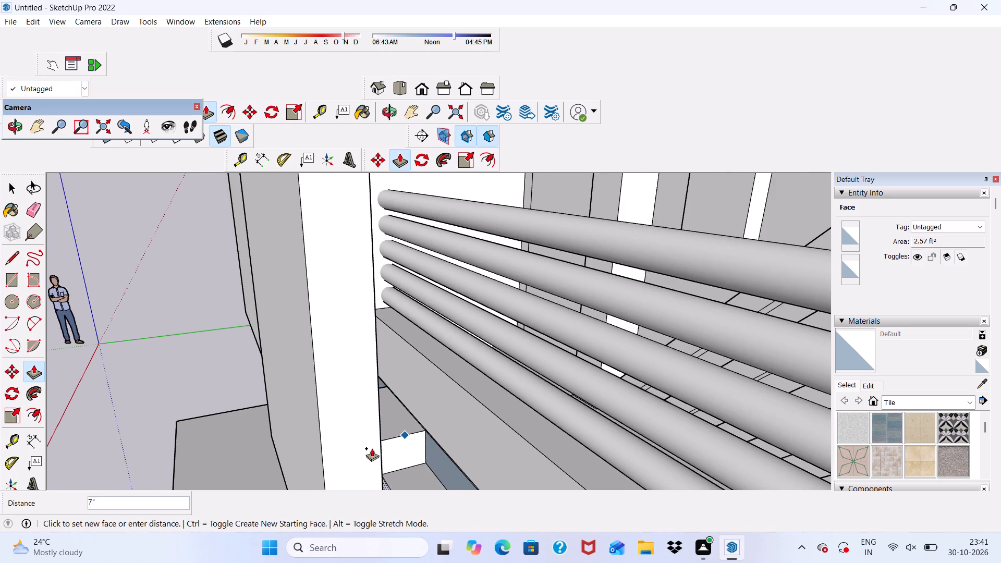
scroll(372, 448, down, 2)
click(312, 460)
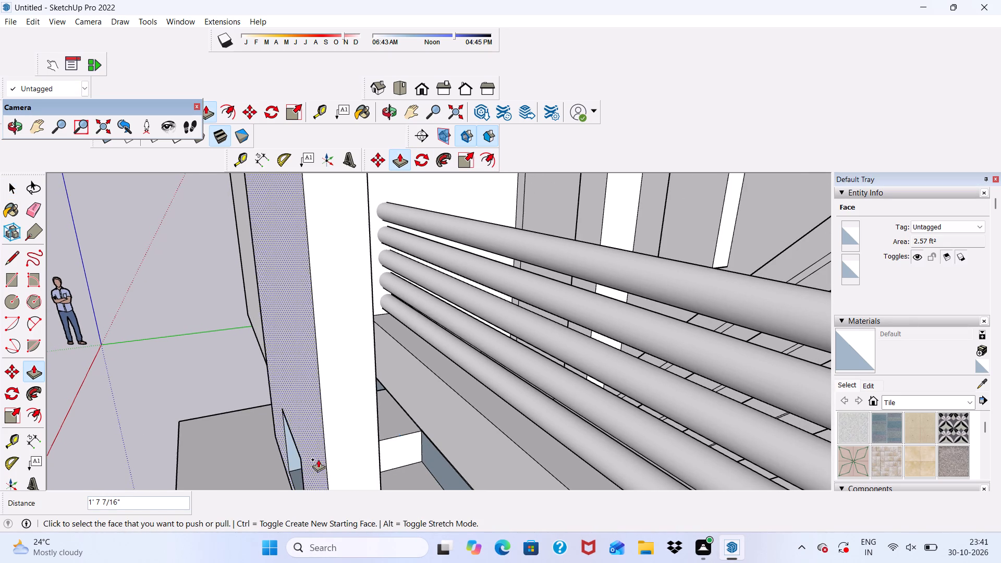
Push/Pull the L-shaped face recessed in the projecting panel's front 1' 7 7/16" forward, flush with the panel.
middle_drag(319, 455, 356, 438)
scroll(294, 464, up, 3)
scroll(336, 397, down, 5)
middle_drag(355, 439, 490, 380)
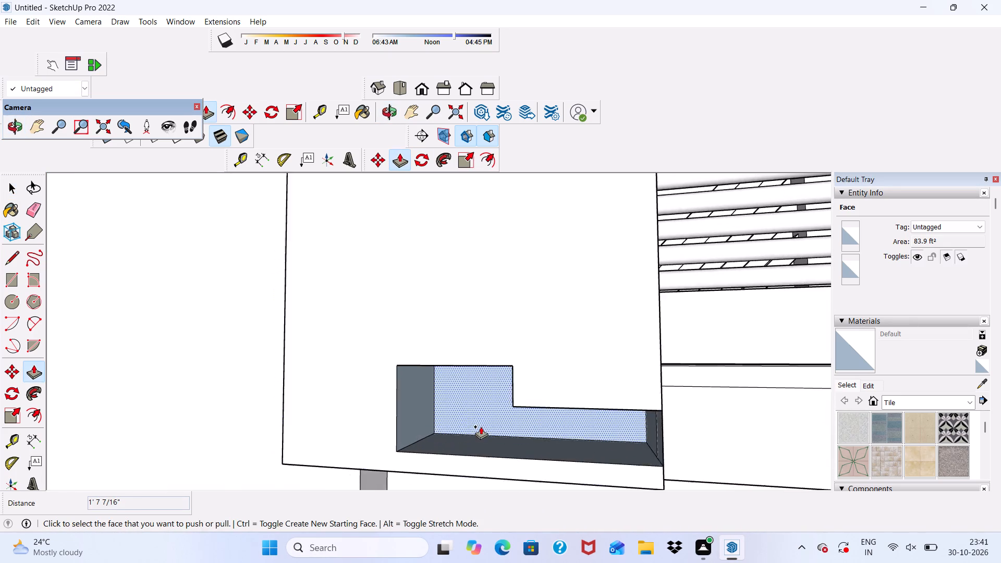
scroll(480, 428, up, 2)
click(471, 401)
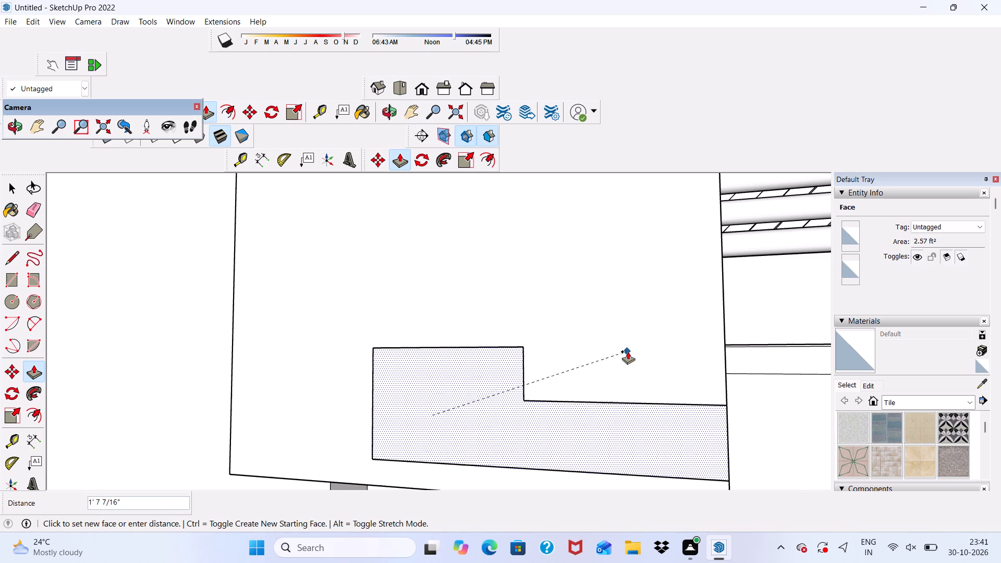
click(630, 351)
Push/Pull the small side face of the gap behind the panel 1' 7 7/16" to the panel's front plane.
scroll(557, 364, down, 5)
middle_drag(625, 353, 424, 425)
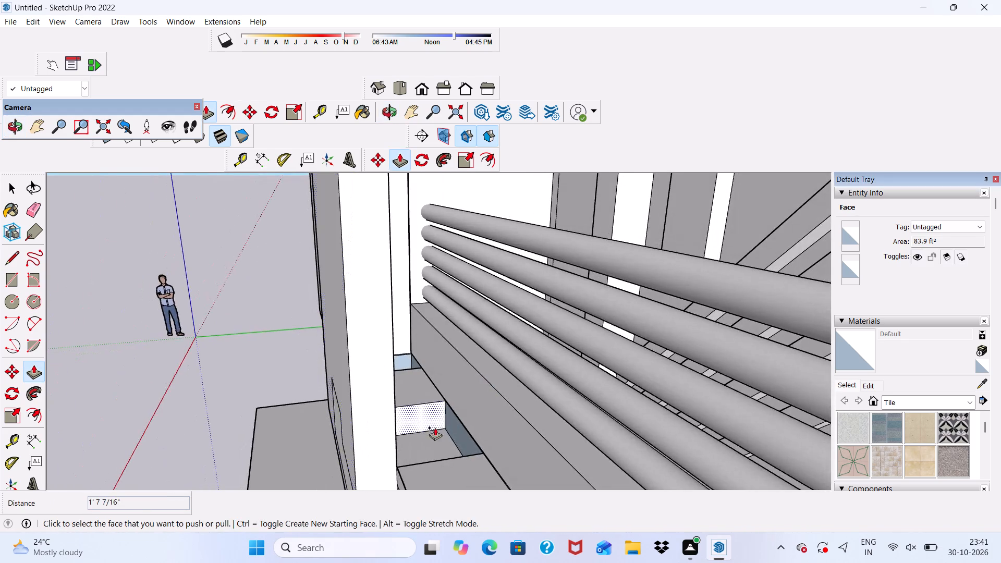
scroll(460, 430, up, 4)
click(460, 430)
scroll(310, 434, down, 3)
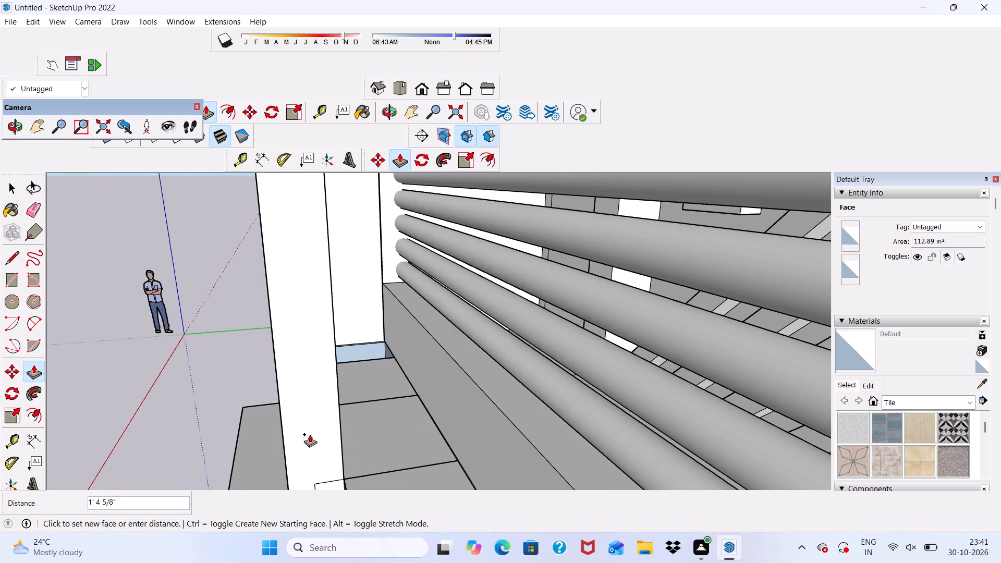
middle_drag(311, 434, 477, 387)
click(589, 425)
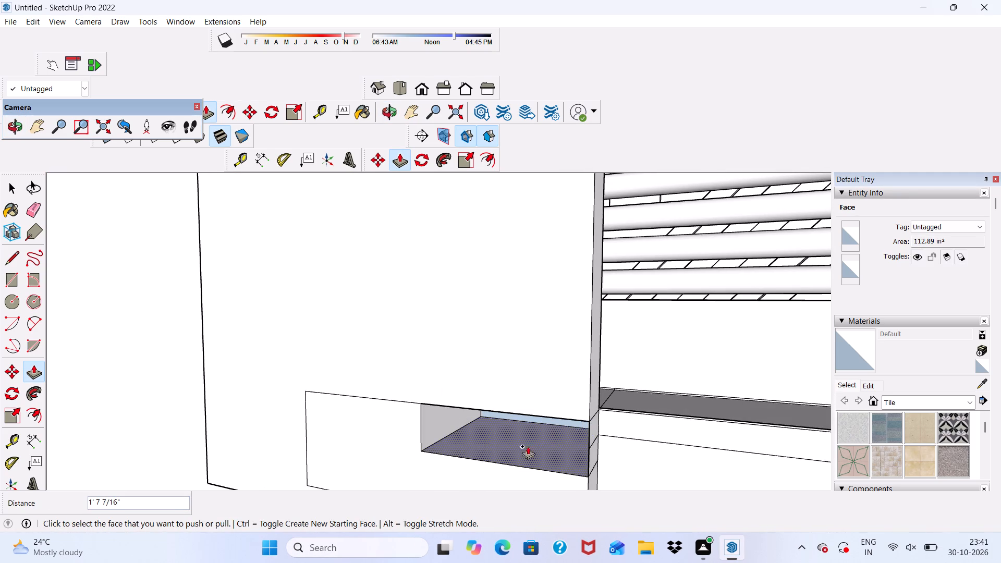
Push/Pull the floor face of the remaining opening in the panel's front up 6 1/16" to the opening's top edge.
click(482, 432)
click(472, 388)
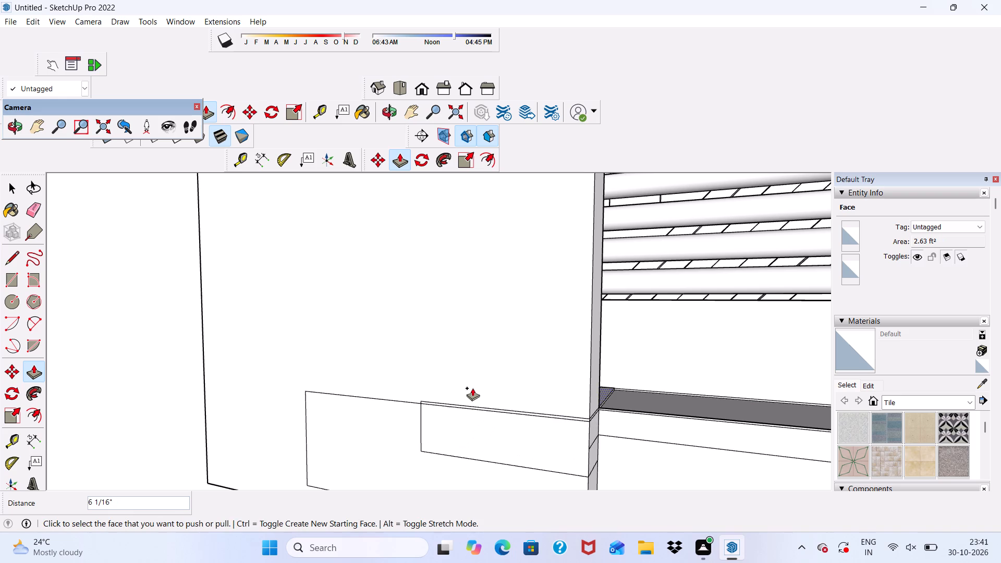
Push/Pull the sill-side face of the gap beside the lower louvres 1' 7 7/16" to the projecting panel's inner face.
scroll(472, 383, down, 5)
middle_drag(491, 428, 301, 484)
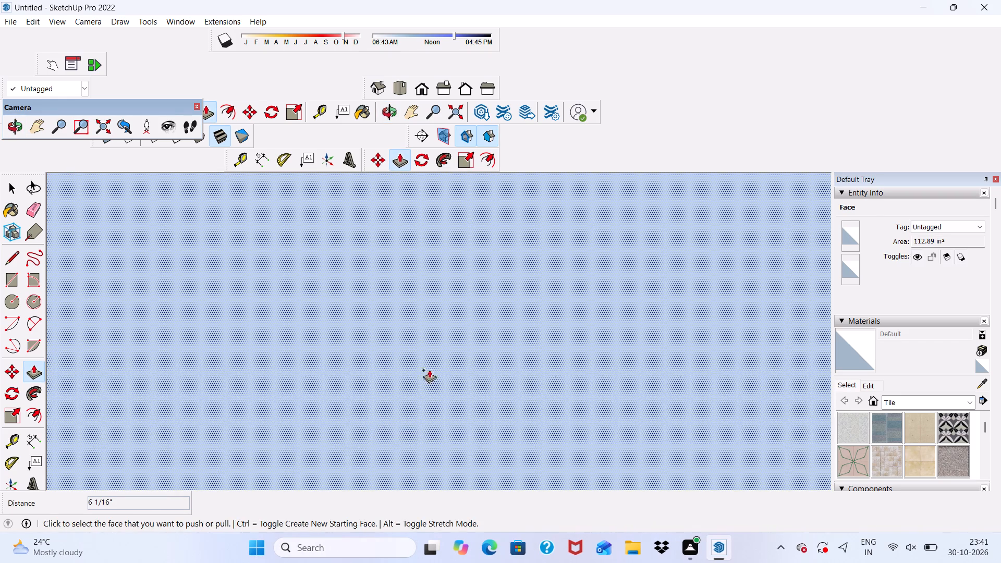
click(422, 90)
scroll(576, 211, down, 4)
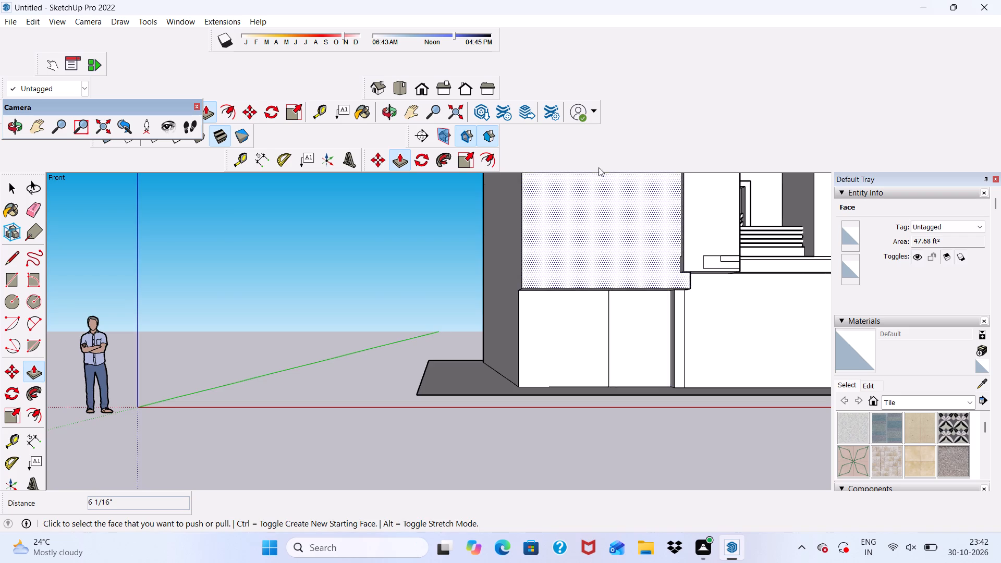
scroll(601, 172, down, 6)
middle_drag(669, 265, 445, 357)
scroll(562, 368, up, 8)
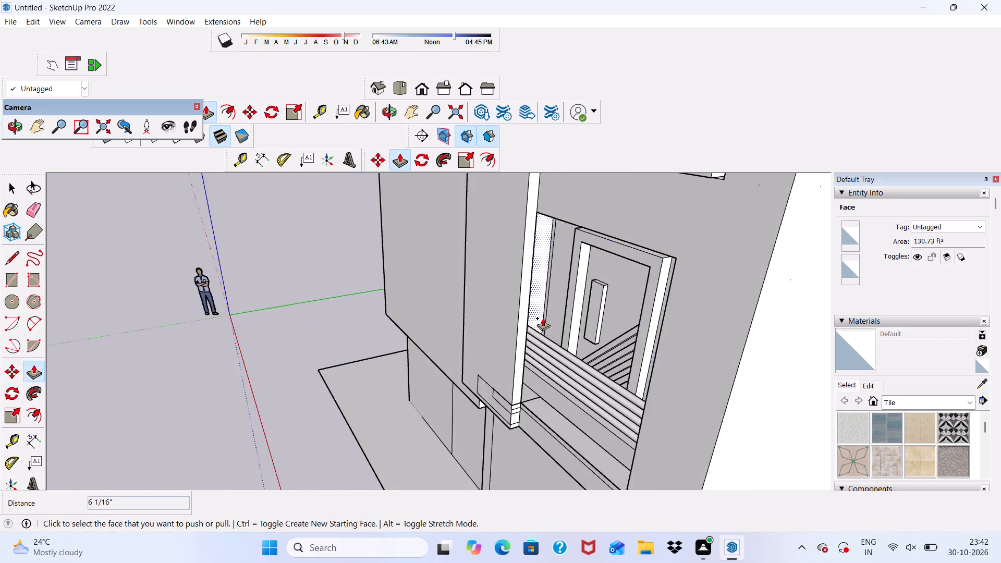
scroll(543, 318, up, 3)
middle_drag(539, 325, 474, 368)
scroll(473, 414, up, 6)
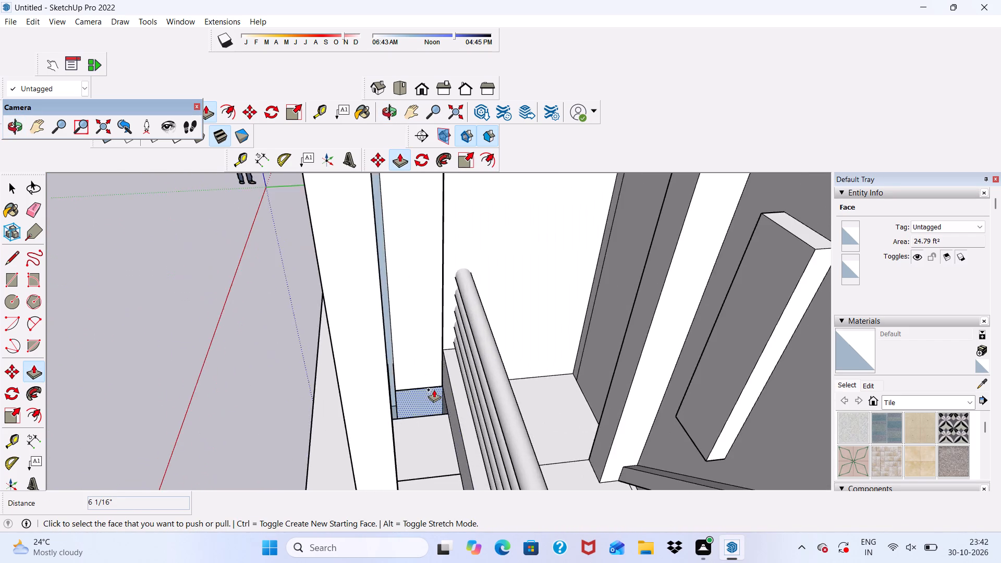
scroll(434, 389, up, 8)
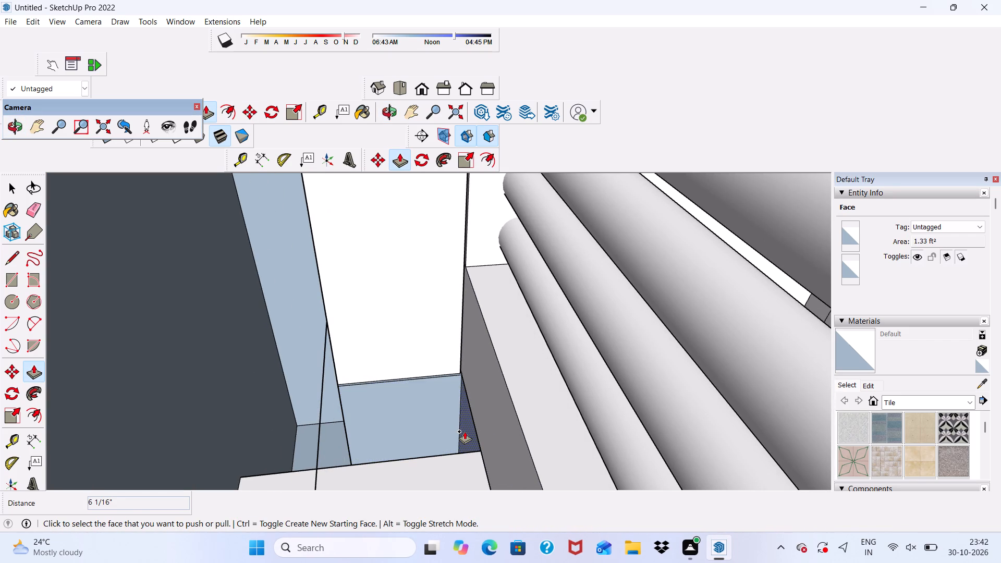
click(465, 431)
click(239, 344)
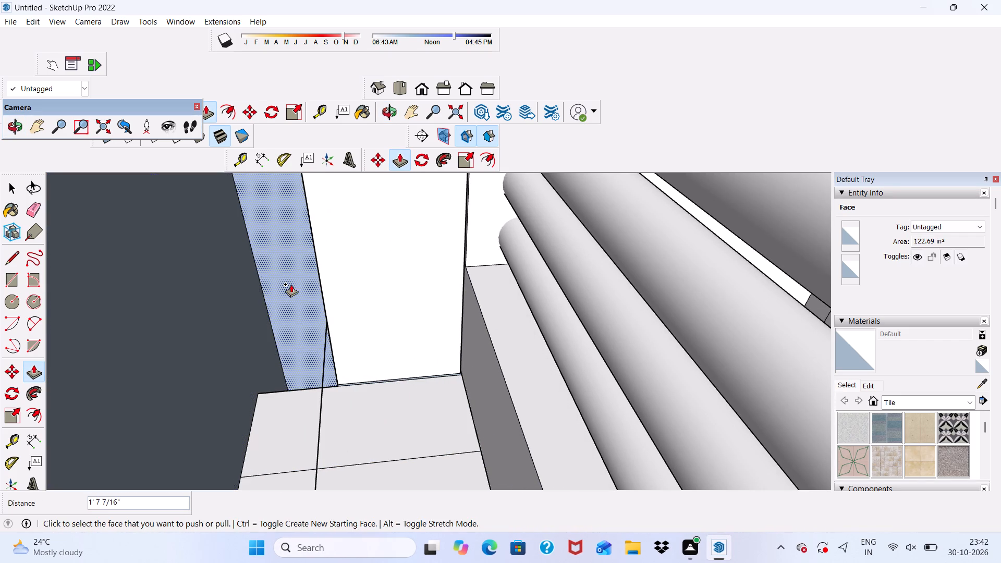
Push/Pull the tall back-facing strip behind the projecting panel 10 5/16", flush with the adjoining white wall face.
click(291, 284)
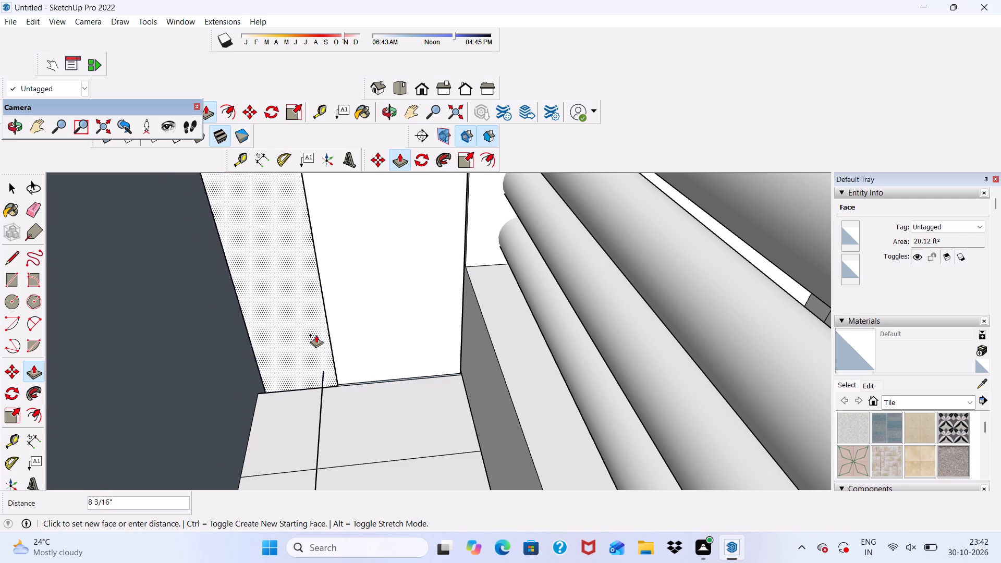
click(288, 348)
Erase the leftover vertical seam on the wall face and the seams across the floor behind the projecting panel.
scroll(294, 342, down, 3)
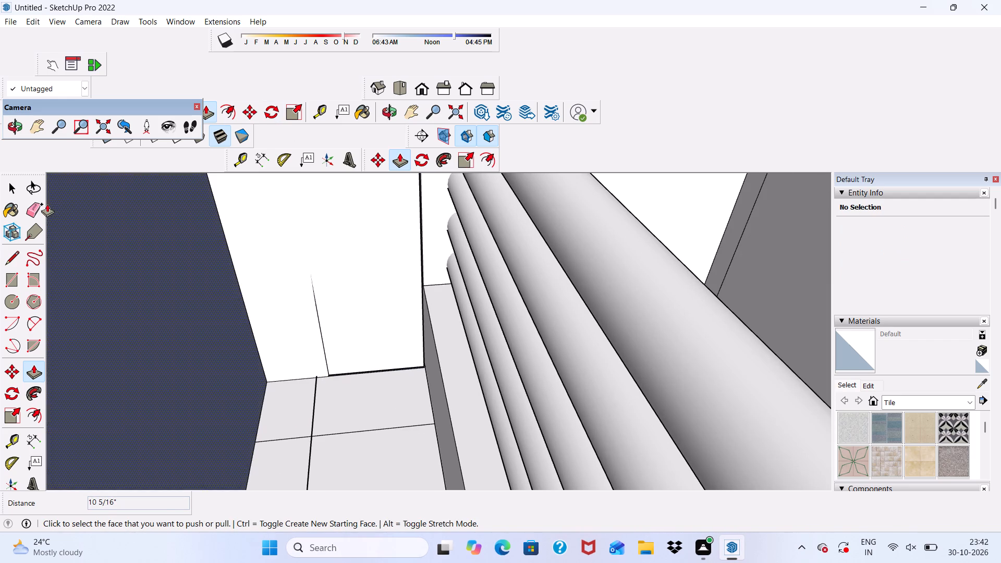
click(35, 204)
drag(304, 390, 316, 402)
drag(318, 329, 329, 342)
drag(324, 413, 336, 430)
drag(338, 425, 344, 439)
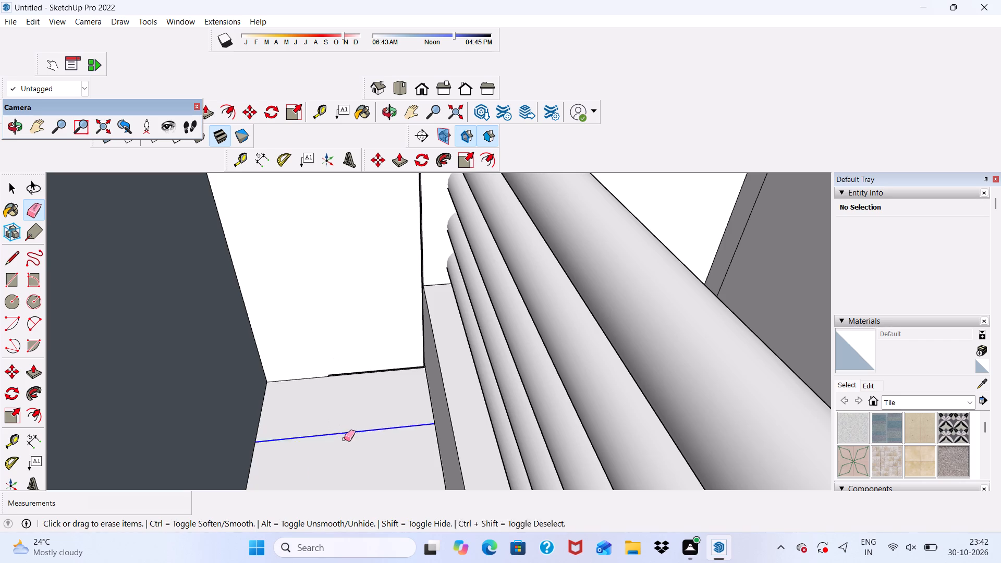
drag(344, 439, 344, 440)
Push/Pull the back-facing face inside the square opening near the panel's lower edge 1' 7 7/16" to the outer face.
scroll(352, 296, down, 8)
middle_drag(336, 418, 481, 357)
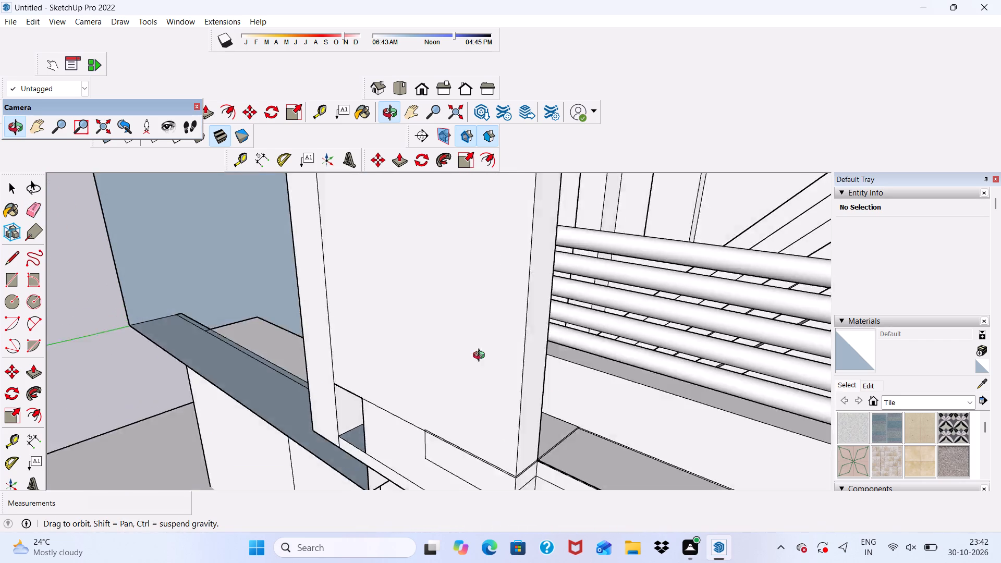
middle_drag(481, 357, 558, 296)
middle_drag(438, 396, 511, 361)
key(space)
scroll(461, 366, up, 8)
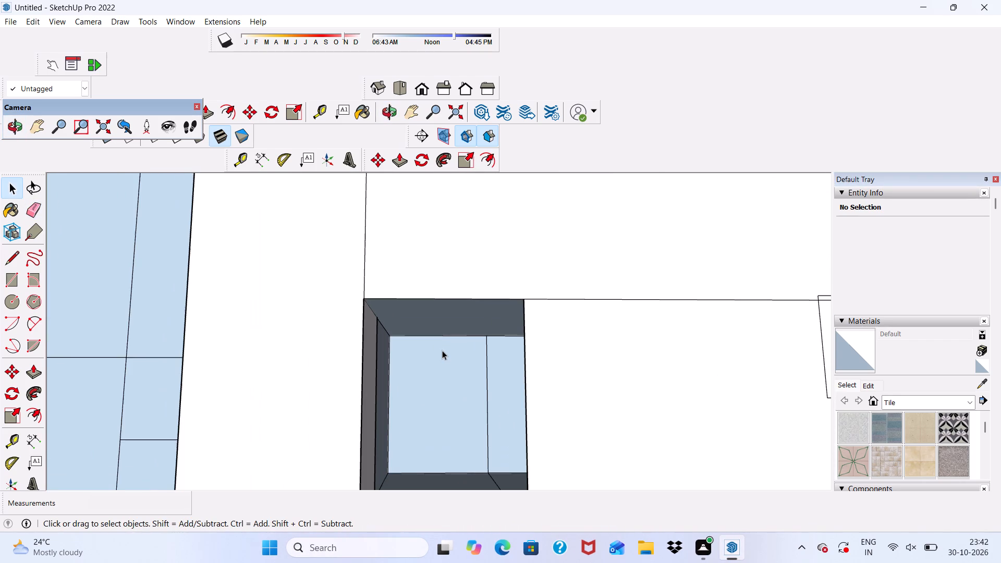
click(442, 350)
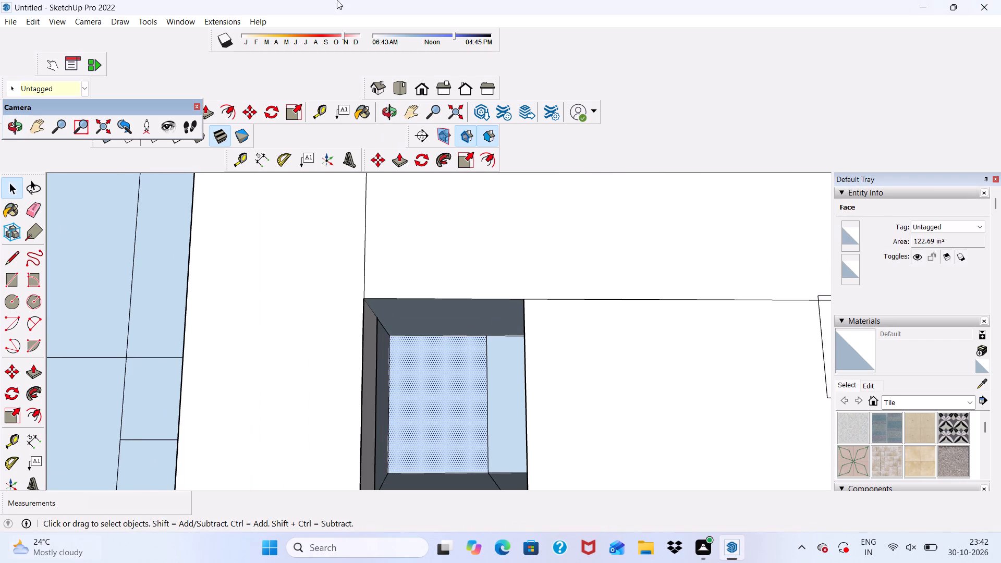
click(400, 162)
click(452, 396)
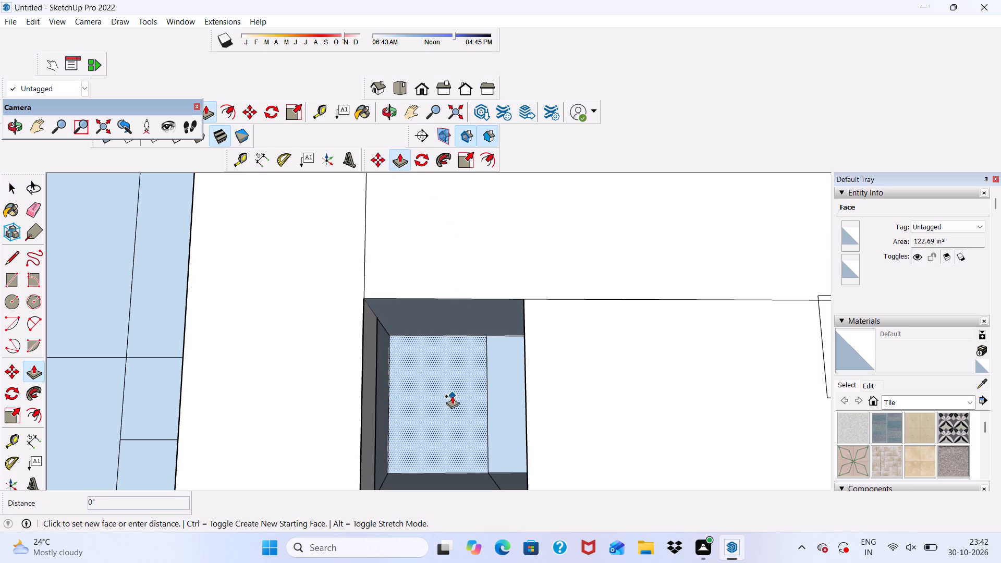
scroll(496, 414, down, 4)
scroll(571, 341, down, 7)
middle_drag(559, 367, 470, 417)
click(705, 311)
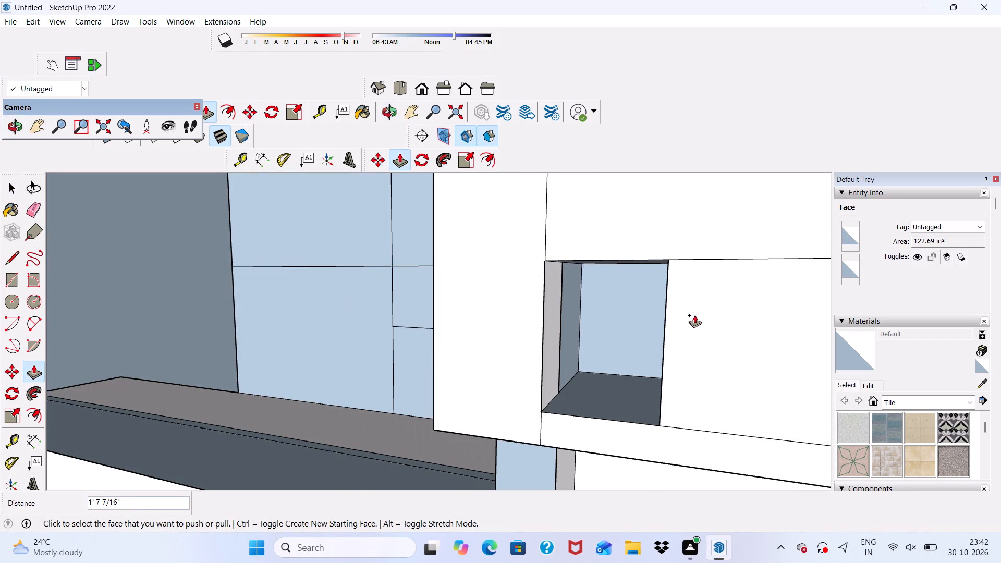
Push/Pull the side face of the remaining square opening about 9 3/8" across to its opposite edge.
scroll(535, 329, up, 4)
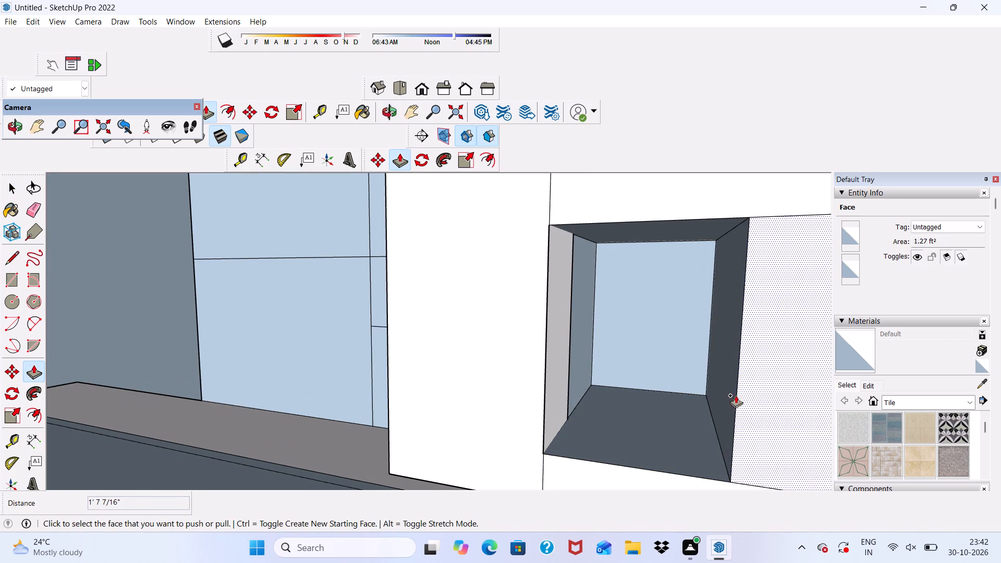
click(733, 392)
click(544, 353)
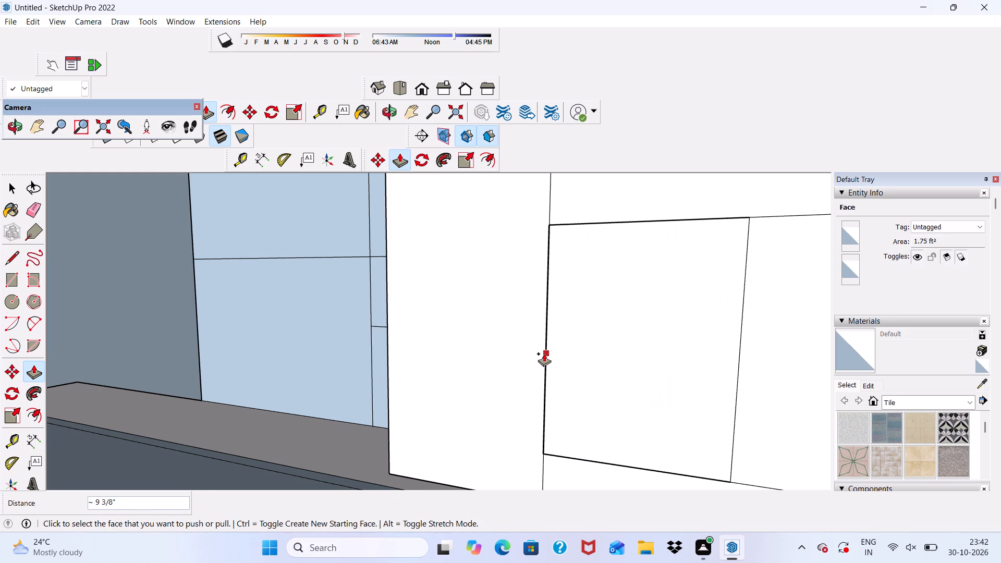
Push/Pull the large inner wall face 15' 1 1/2" across the open side beside the projecting panel, flush with the small face below it.
scroll(544, 354, down, 1)
middle_drag(552, 362, 740, 351)
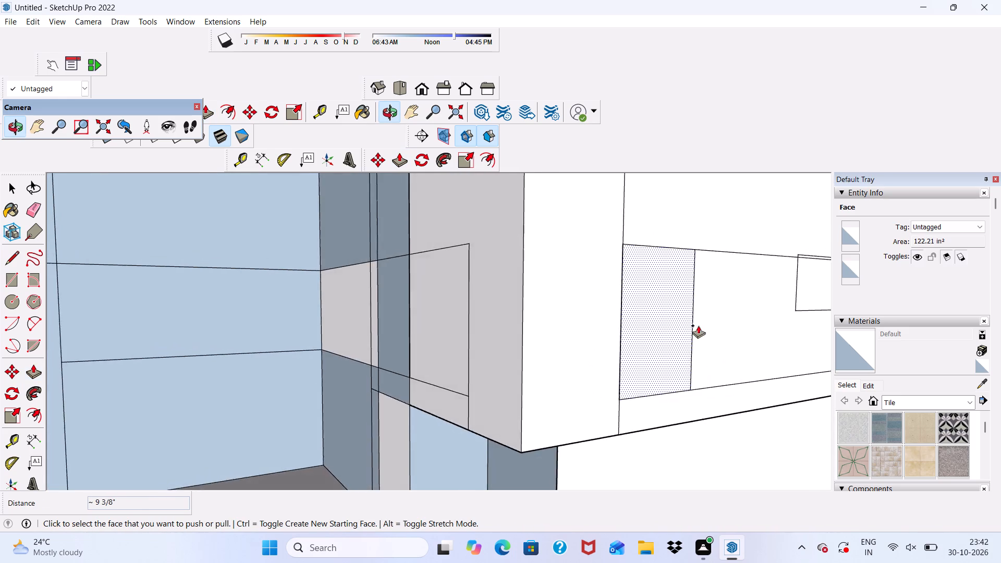
scroll(649, 299, up, 1)
scroll(551, 268, down, 17)
middle_drag(582, 298, 412, 310)
scroll(413, 300, up, 1)
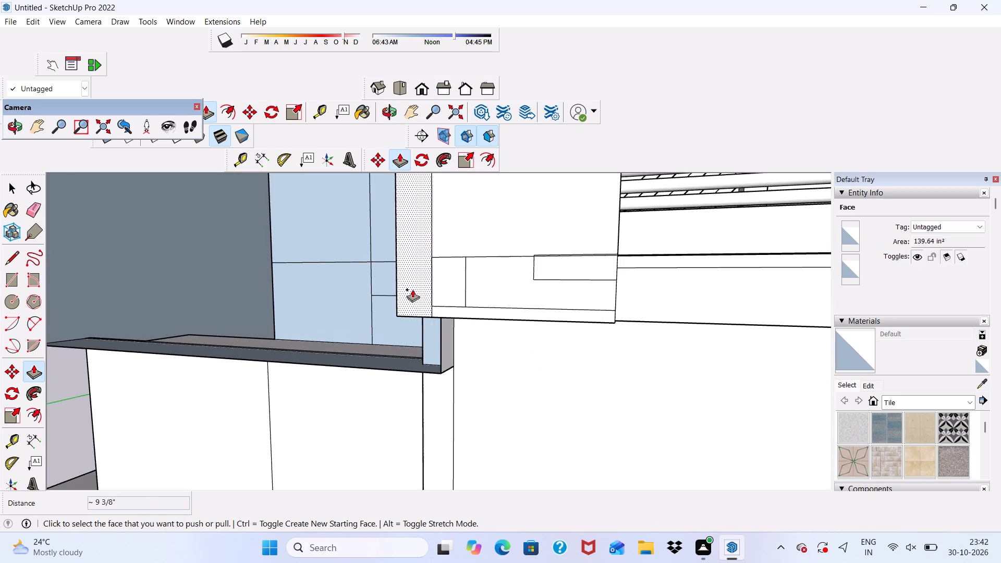
scroll(412, 289, down, 12)
scroll(522, 310, down, 6)
scroll(430, 247, up, 6)
scroll(430, 246, down, 1)
click(411, 265)
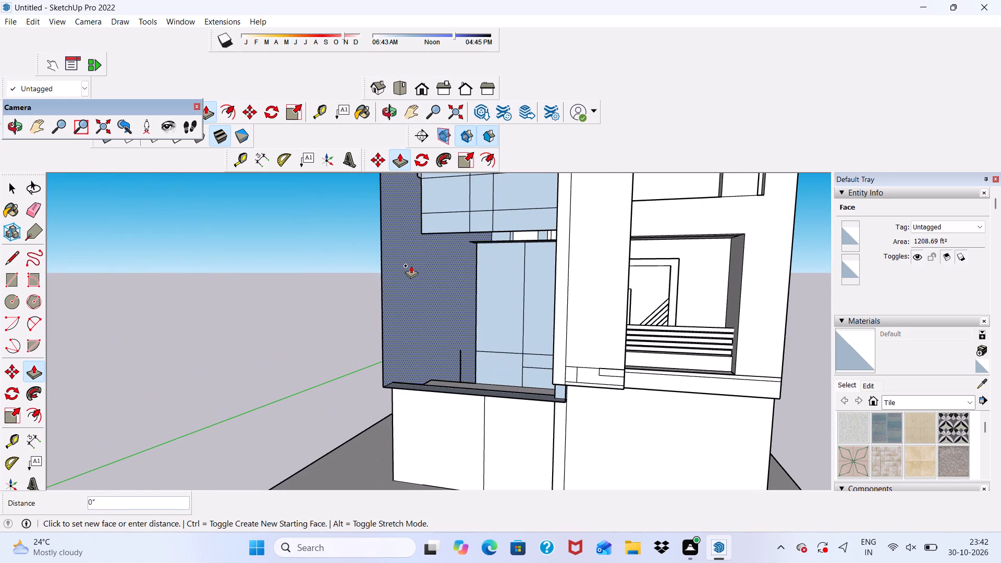
click(583, 305)
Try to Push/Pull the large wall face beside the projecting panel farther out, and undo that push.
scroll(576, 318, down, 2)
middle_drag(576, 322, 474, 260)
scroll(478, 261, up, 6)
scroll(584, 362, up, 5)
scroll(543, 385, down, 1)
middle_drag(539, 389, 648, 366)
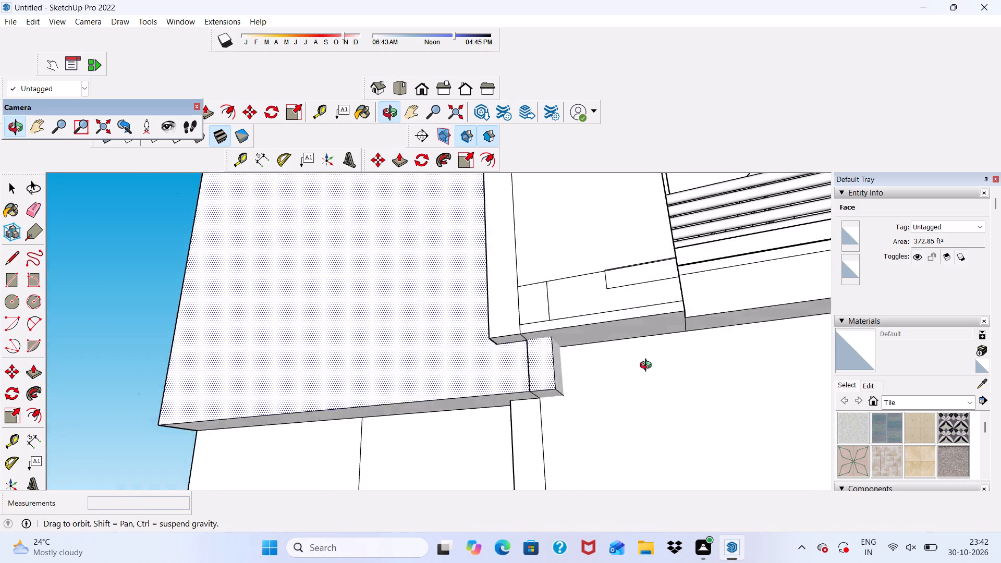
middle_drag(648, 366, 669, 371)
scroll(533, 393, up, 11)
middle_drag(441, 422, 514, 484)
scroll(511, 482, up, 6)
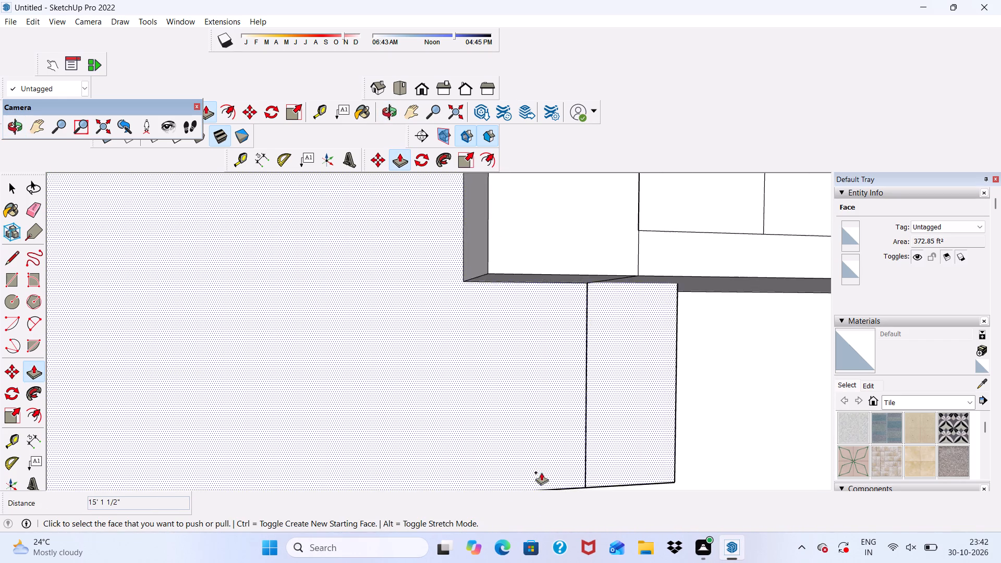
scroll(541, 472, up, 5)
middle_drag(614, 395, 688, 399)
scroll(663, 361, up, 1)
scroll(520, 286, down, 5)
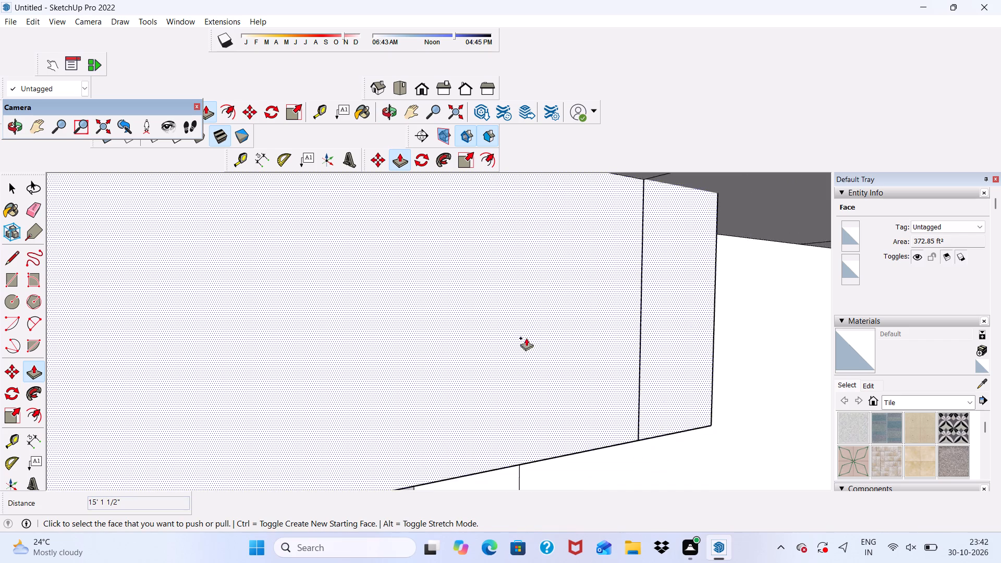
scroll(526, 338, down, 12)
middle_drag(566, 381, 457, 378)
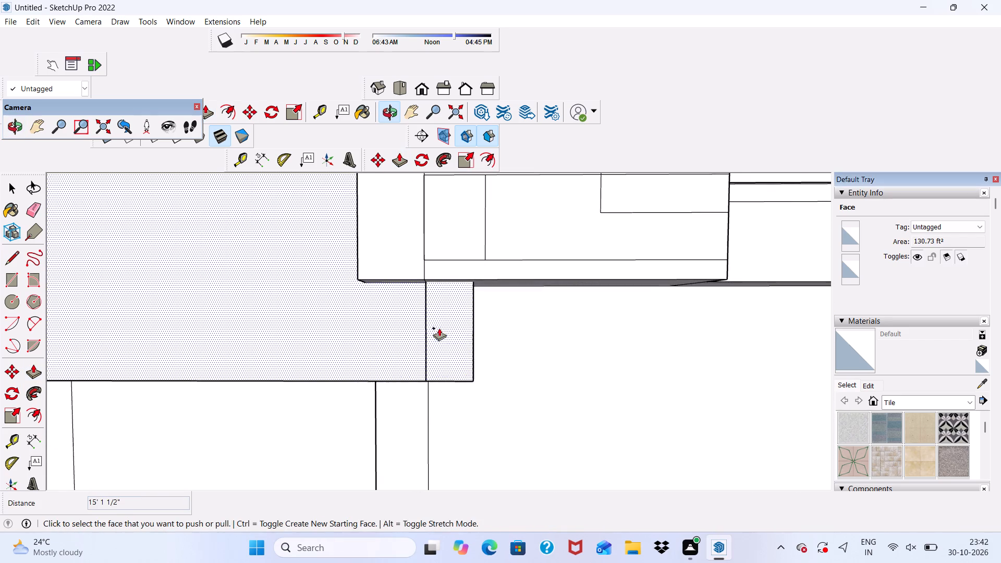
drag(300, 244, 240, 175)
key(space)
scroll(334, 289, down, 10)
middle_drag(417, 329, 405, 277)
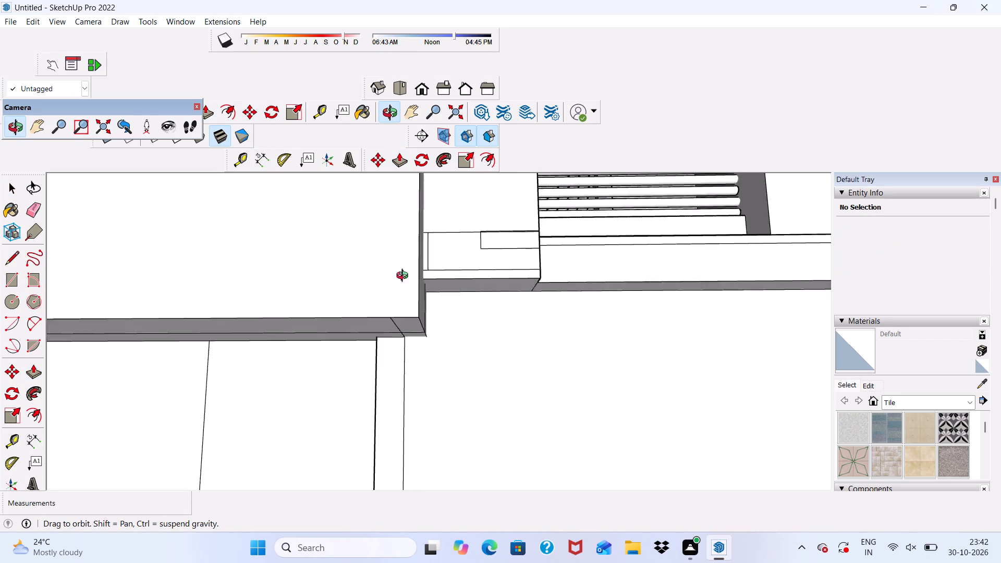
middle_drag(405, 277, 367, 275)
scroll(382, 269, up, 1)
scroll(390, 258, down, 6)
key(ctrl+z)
Erase the short vertical seam between the large wall face and the small square face beneath the projecting panel.
scroll(463, 303, down, 6)
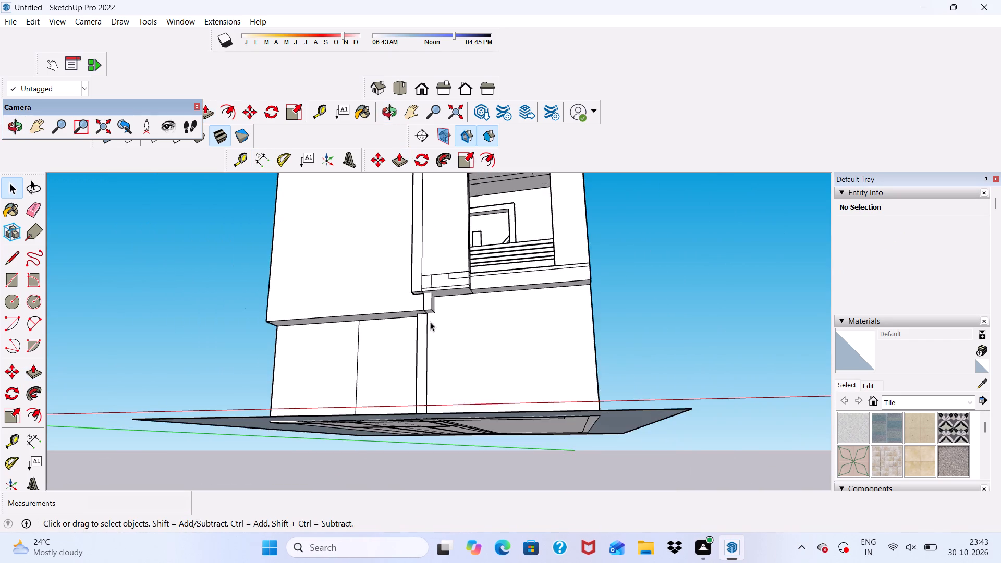
middle_drag(405, 305, 616, 350)
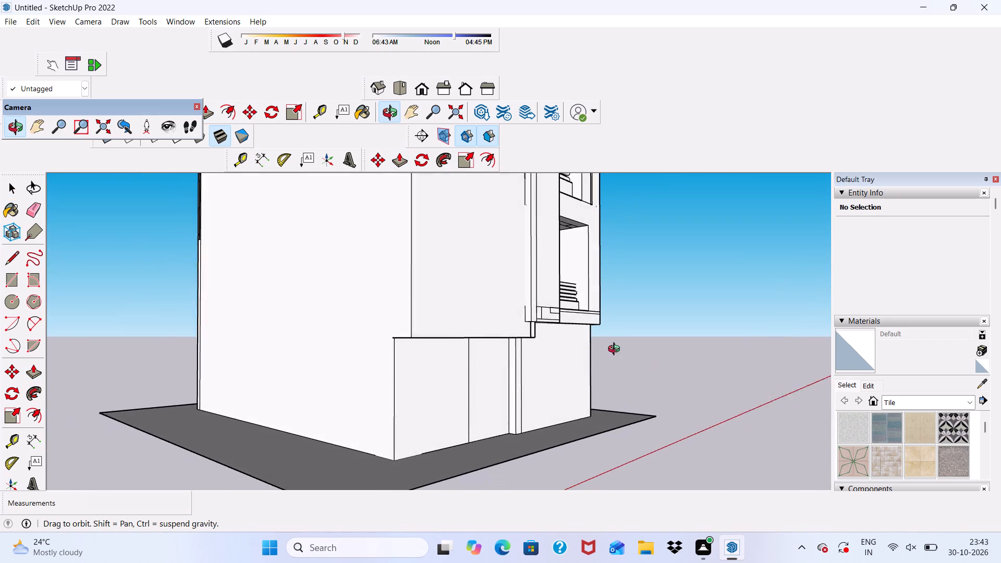
middle_drag(616, 350, 598, 353)
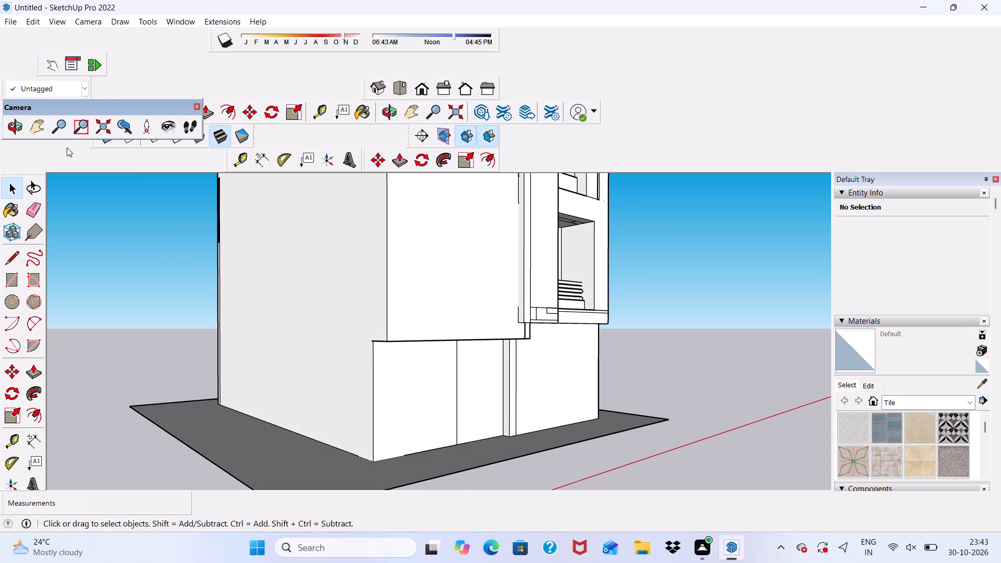
click(29, 205)
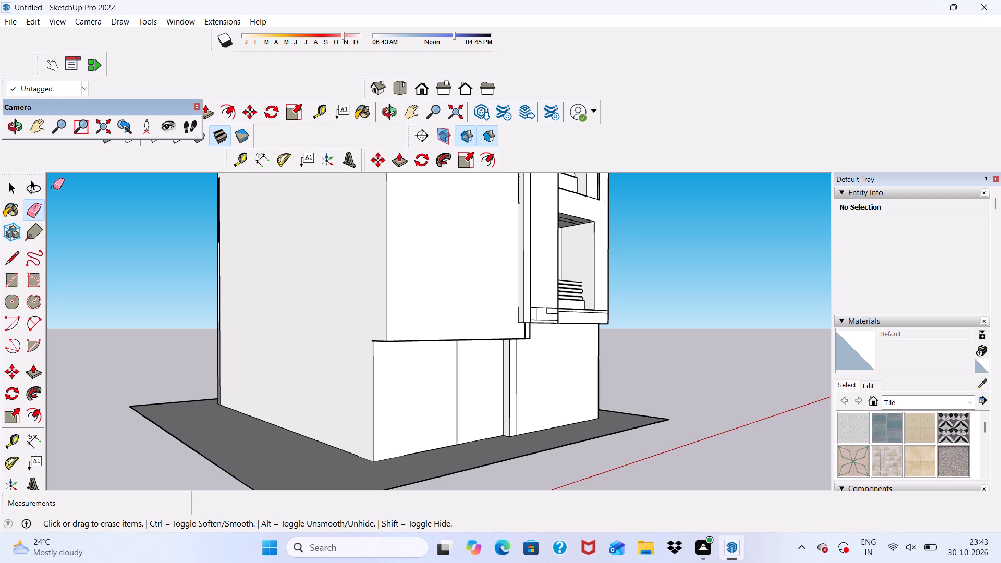
scroll(57, 220, down, 1)
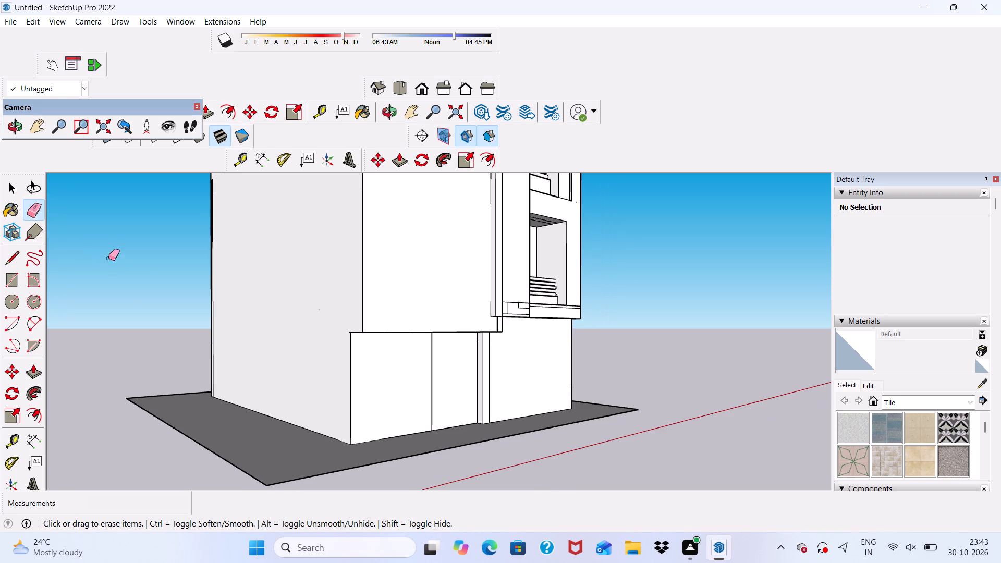
scroll(68, 234, up, 2)
scroll(139, 278, down, 1)
scroll(493, 377, up, 14)
scroll(582, 289, down, 5)
scroll(580, 320, up, 1)
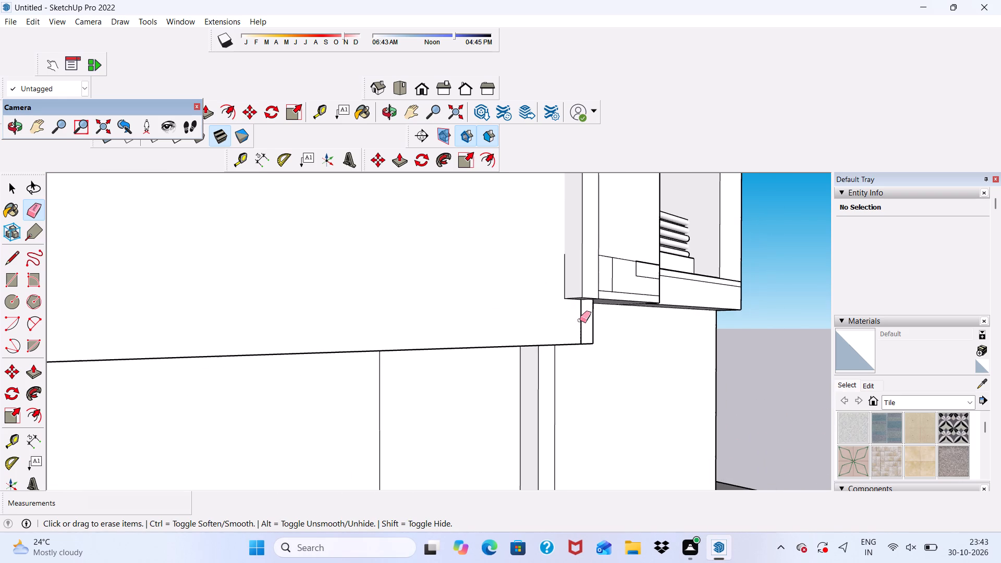
click(585, 325)
drag(583, 320, 581, 335)
Erase the long vertical seam on the projecting panel and the short horizontal segment at its lower end.
scroll(473, 298, down, 7)
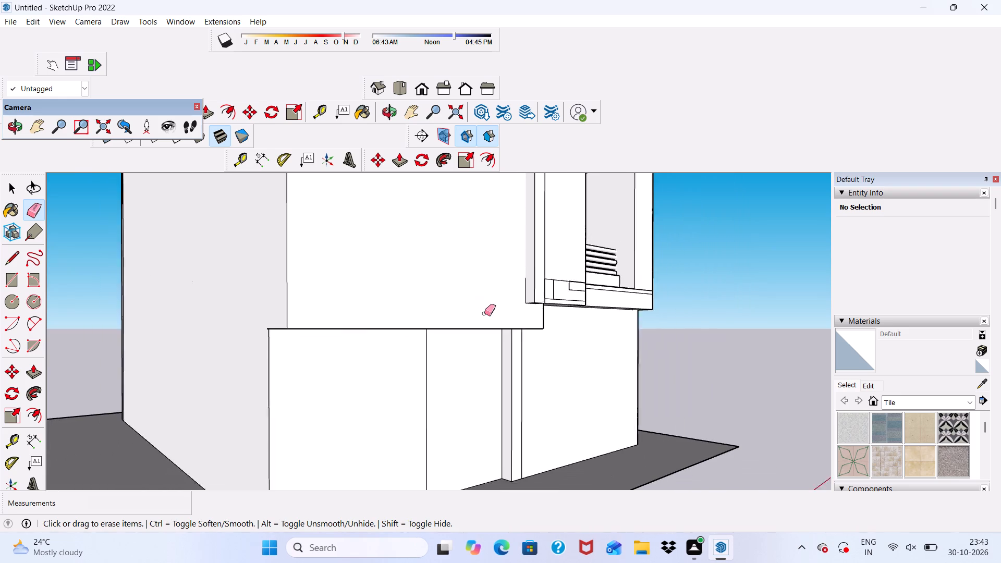
scroll(484, 313, down, 1)
middle_drag(485, 317, 357, 340)
scroll(473, 317, up, 7)
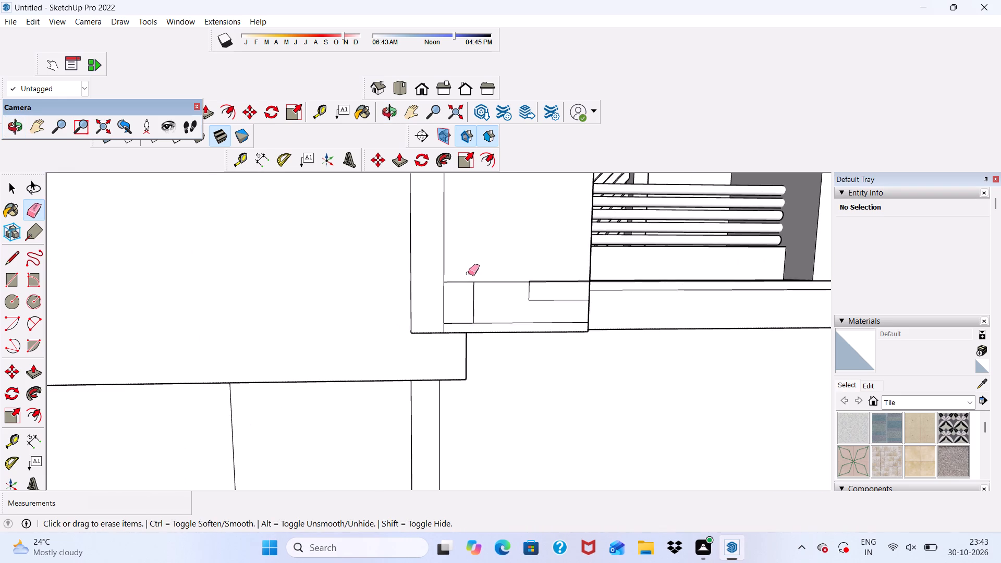
scroll(467, 273, up, 2)
drag(467, 274, 471, 307)
drag(442, 272, 434, 290)
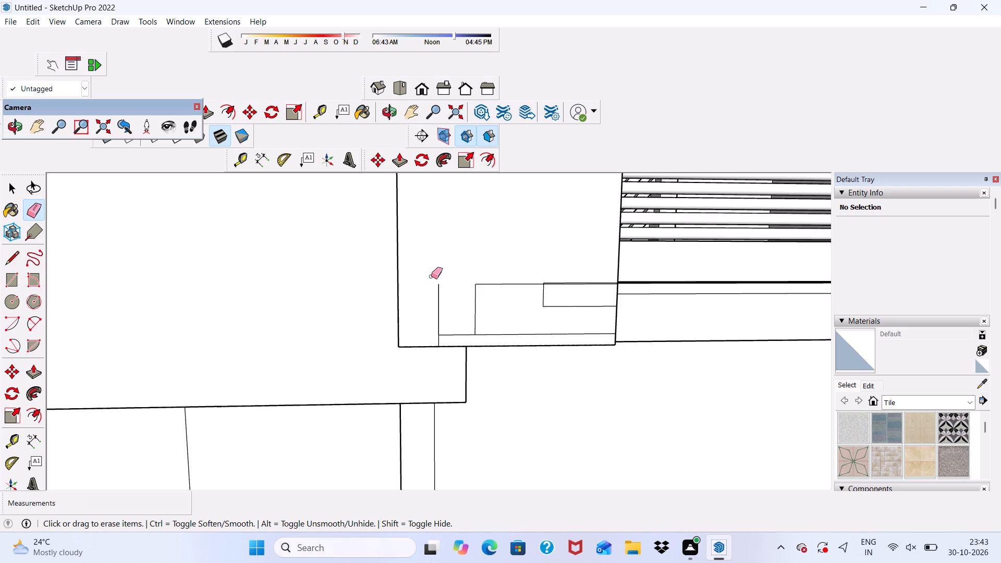
Erase the remaining small rectangle outline, the horizontal edge and the inner vertical edge near the projecting panel's base.
scroll(523, 303, up, 3)
drag(522, 280, 527, 306)
drag(545, 277, 558, 307)
drag(571, 276, 577, 299)
drag(577, 295, 578, 327)
drag(576, 305, 578, 321)
drag(577, 277, 582, 296)
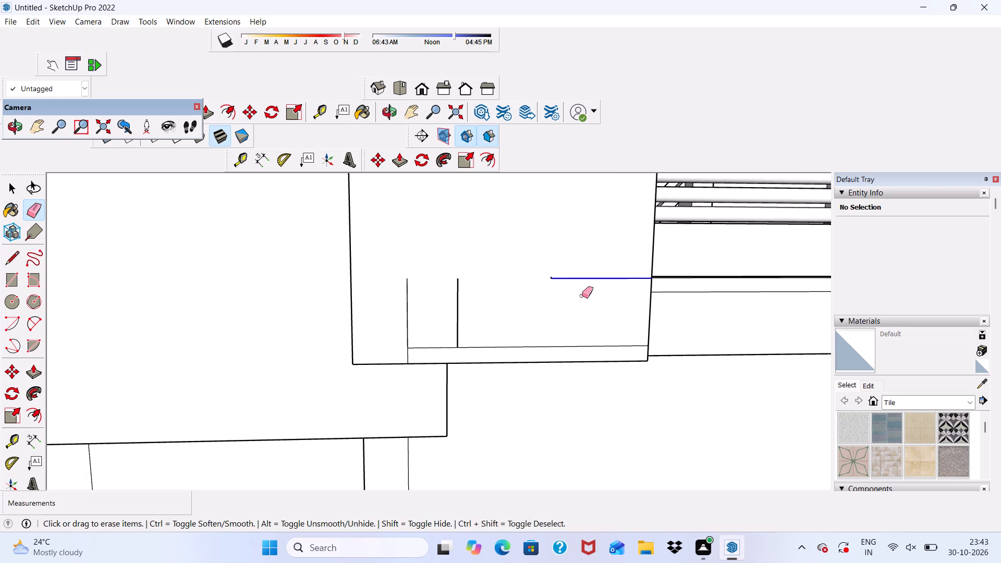
drag(582, 296, 581, 303)
drag(577, 289, 577, 307)
drag(559, 279, 553, 296)
drag(551, 273, 551, 289)
drag(552, 270, 547, 294)
drag(432, 297, 432, 299)
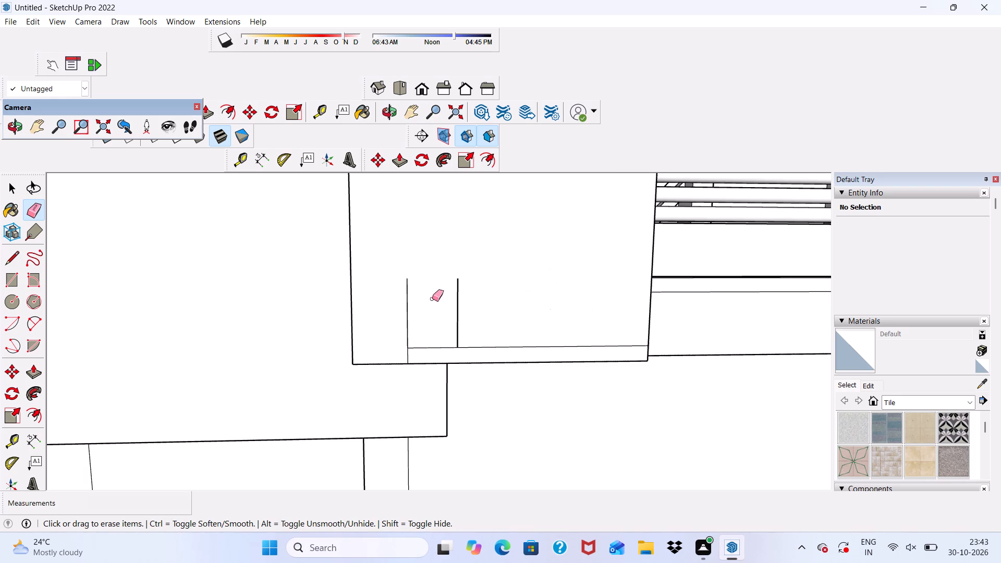
drag(432, 299, 445, 314)
drag(448, 309, 459, 322)
drag(405, 311, 403, 322)
Push/Pull the tall back-facing face behind the projecting panel 1' 7 7/16" to close the open gap in front of the louvres.
scroll(441, 321, down, 2)
middle_drag(503, 336, 461, 351)
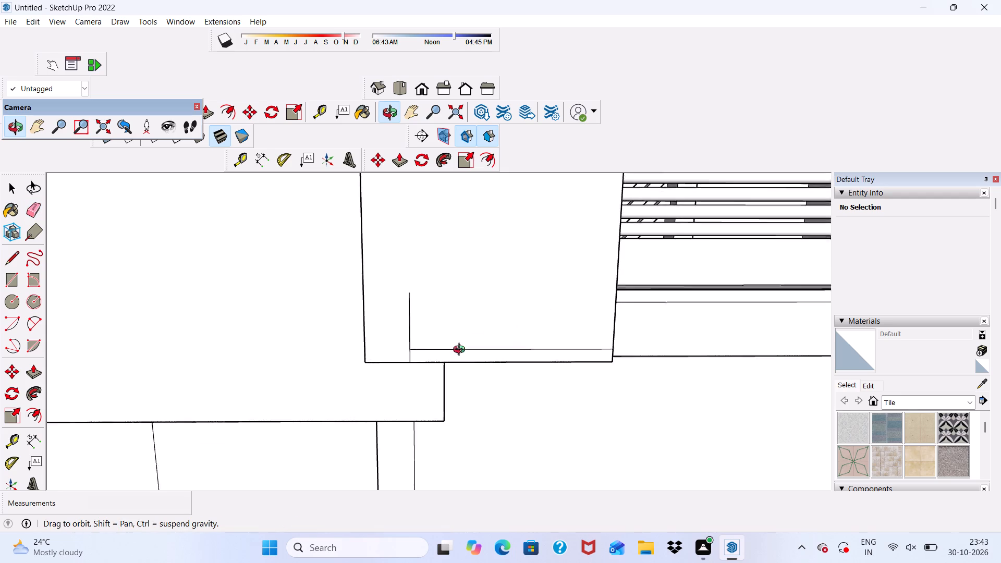
middle_drag(461, 351, 262, 387)
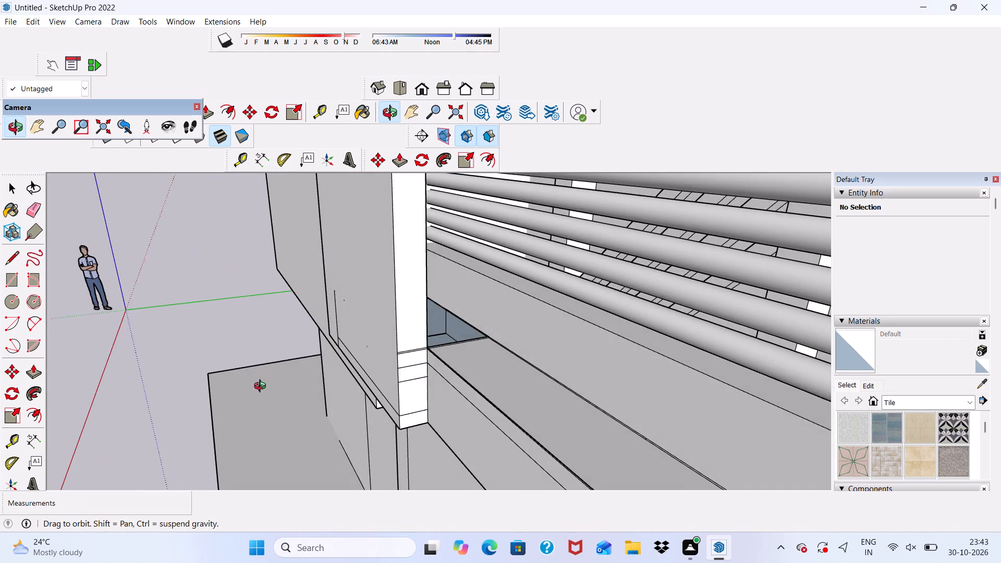
middle_drag(262, 387, 262, 389)
middle_drag(432, 346, 383, 384)
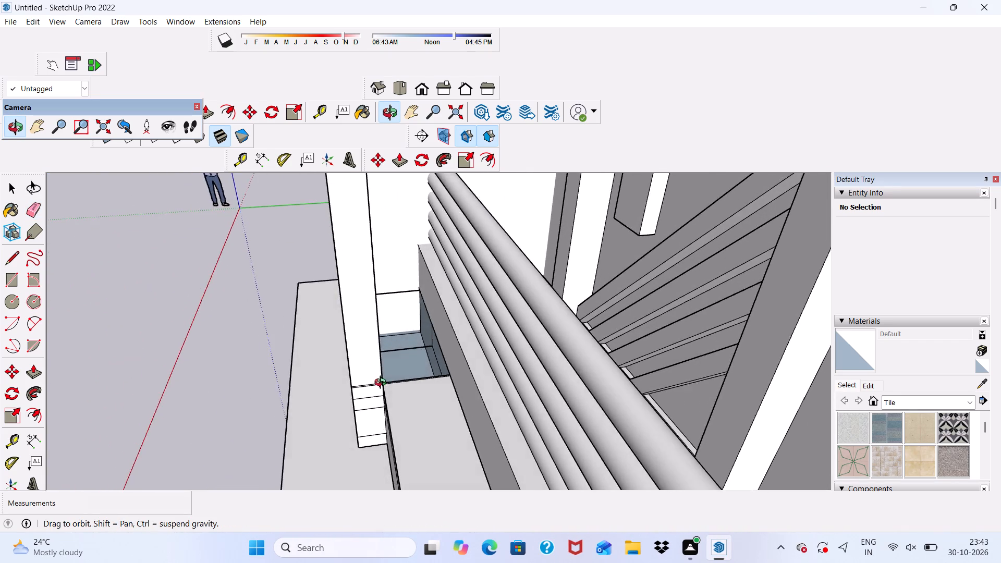
middle_drag(383, 384, 317, 449)
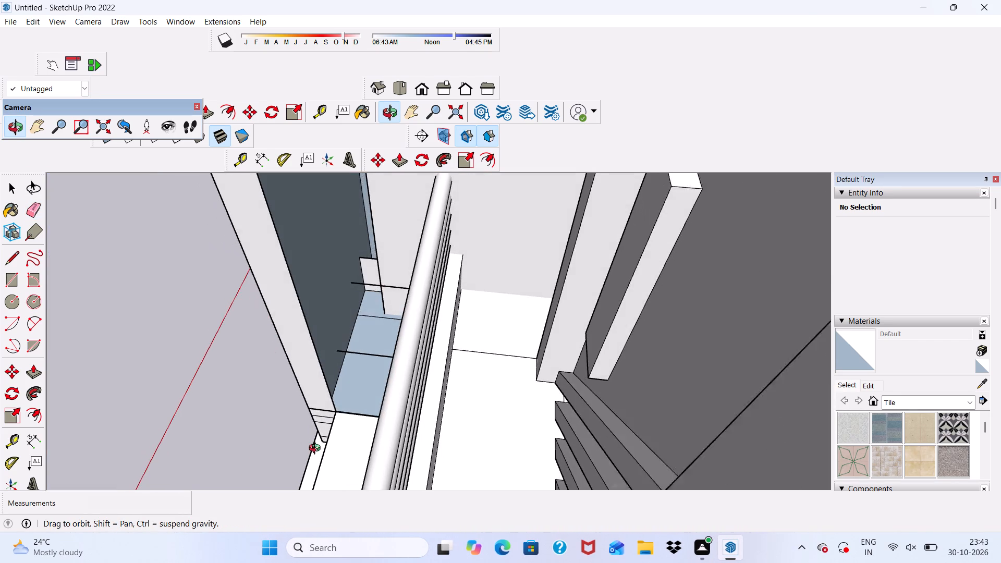
middle_drag(317, 449, 318, 449)
key(space)
scroll(339, 348, up, 3)
click(322, 314)
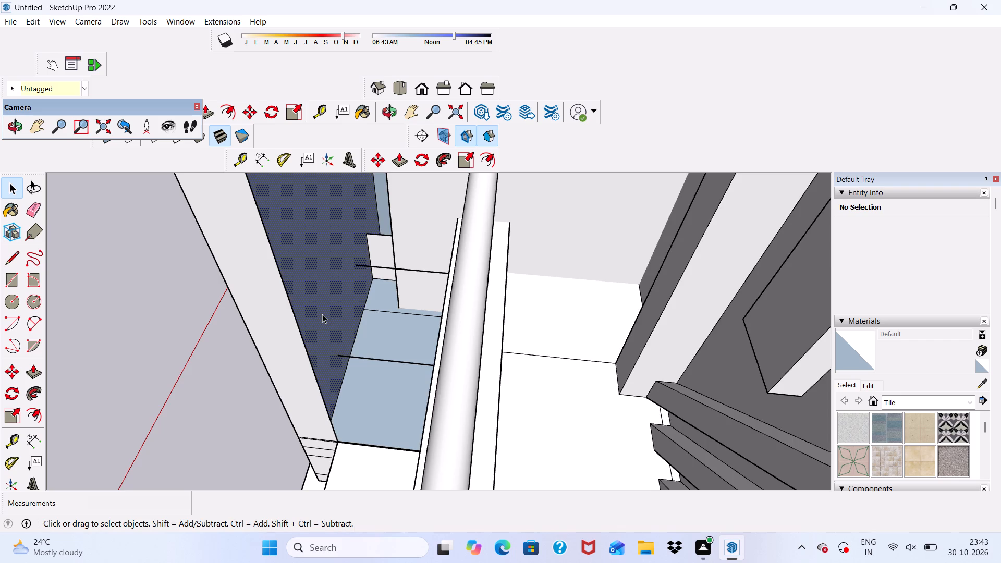
scroll(322, 314, down, 4)
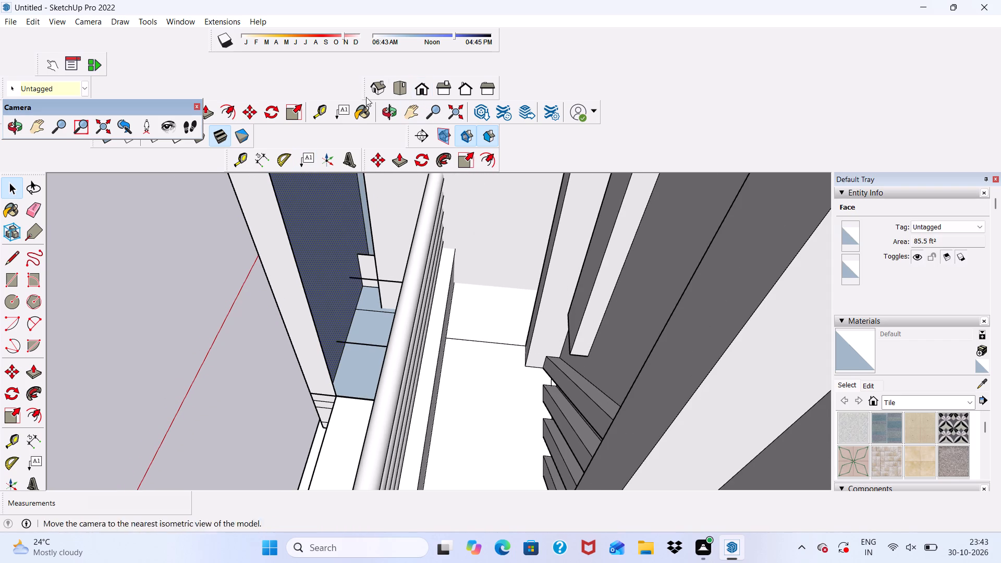
click(36, 374)
click(318, 265)
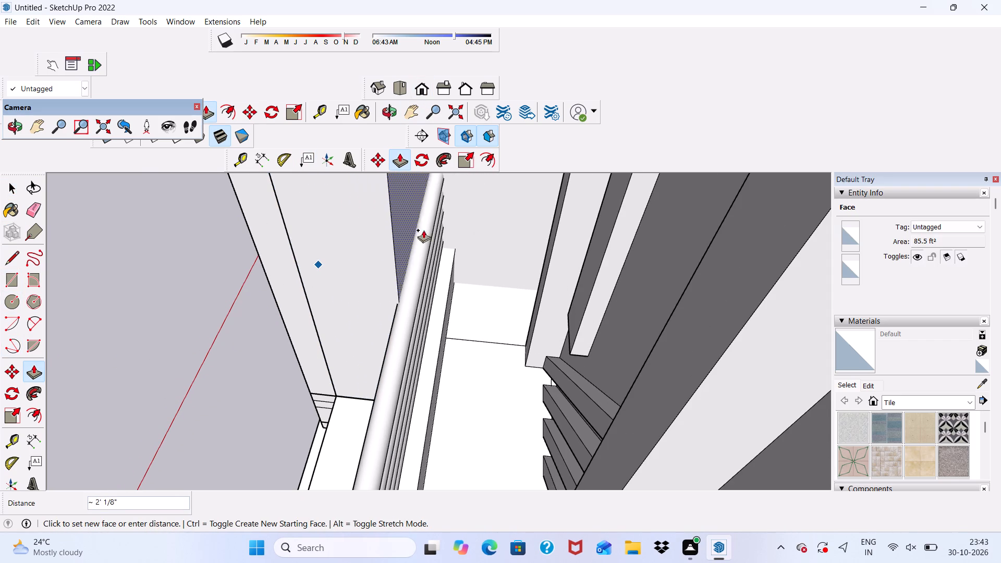
scroll(414, 206, down, 2)
middle_drag(415, 207, 427, 202)
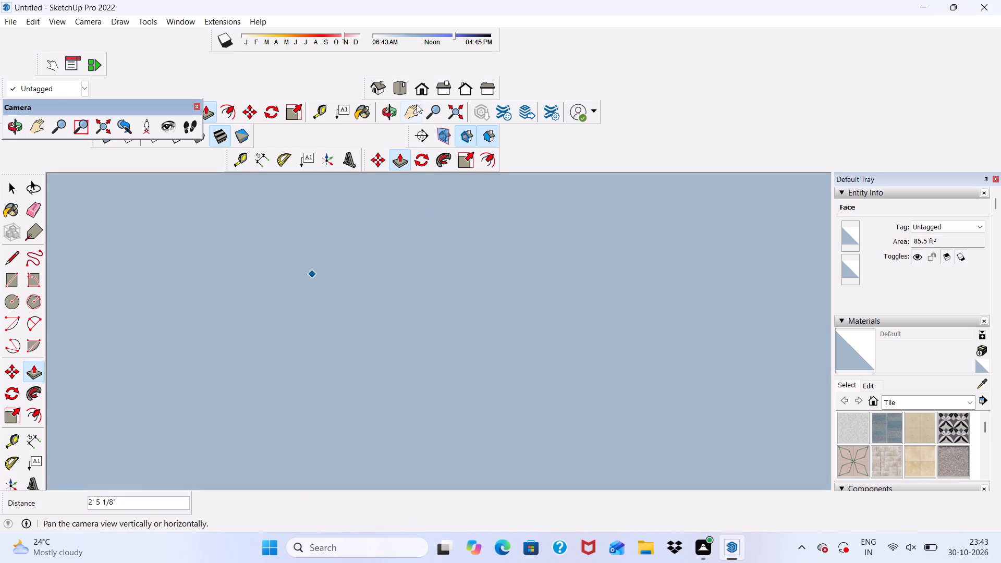
click(424, 93)
scroll(457, 195, down, 11)
middle_click(444, 305)
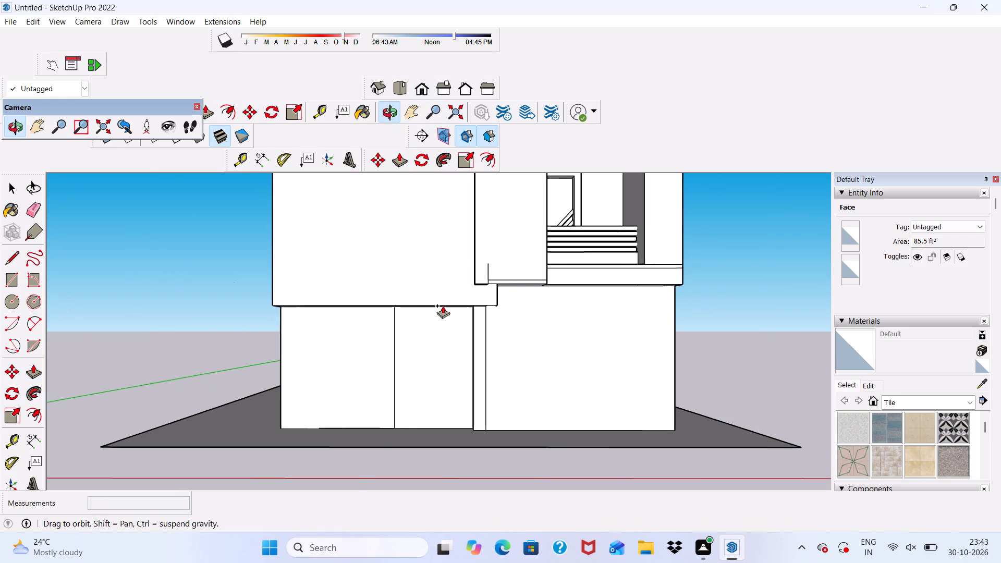
scroll(507, 272, down, 1)
middle_drag(507, 272, 283, 389)
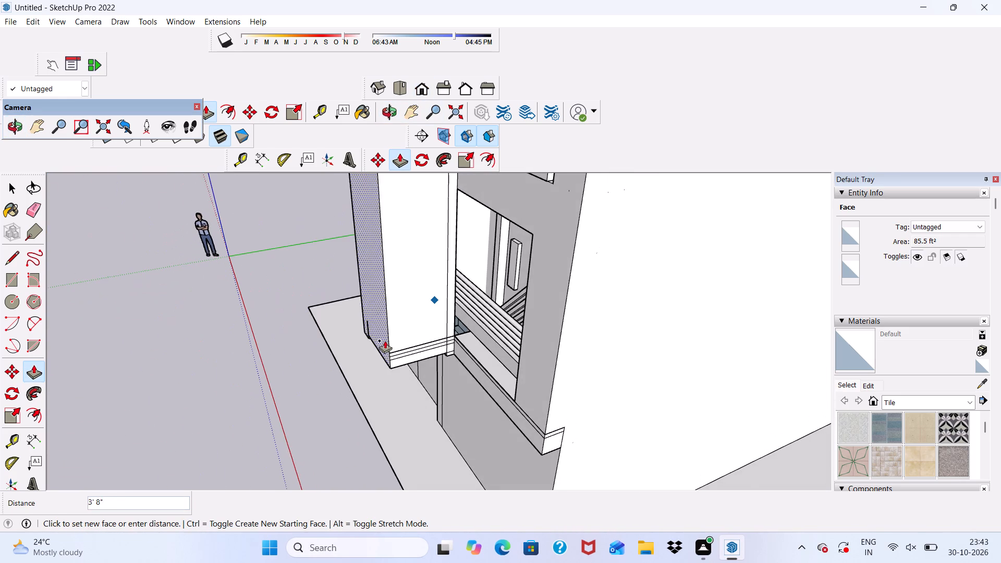
scroll(462, 357, up, 2)
click(475, 334)
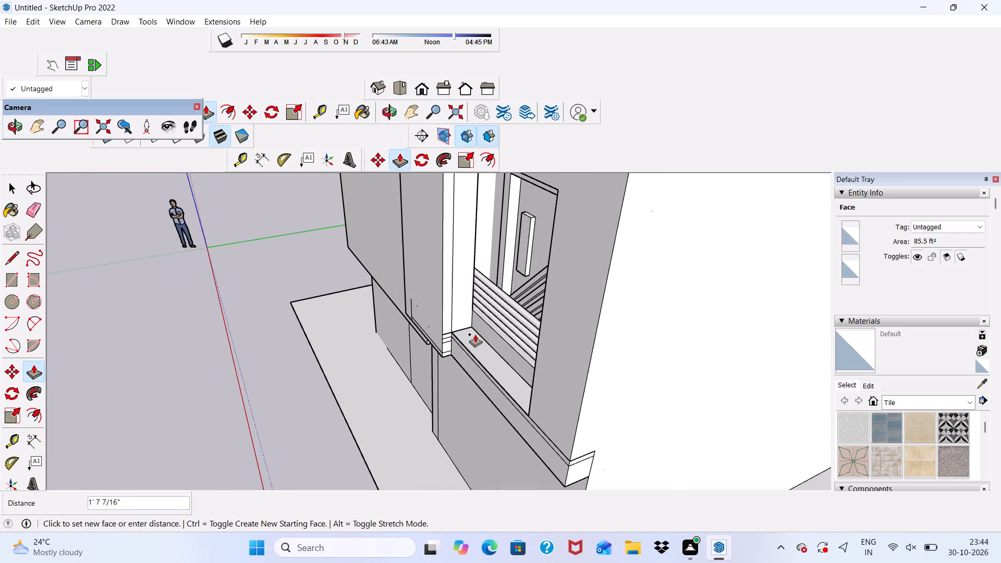
Push/Pull the tall back-facing face still exposed behind the louvres about 1' 3" toward the adjoining wall.
scroll(473, 334, down, 1)
middle_drag(473, 337, 412, 379)
scroll(457, 320, up, 9)
scroll(540, 243, up, 2)
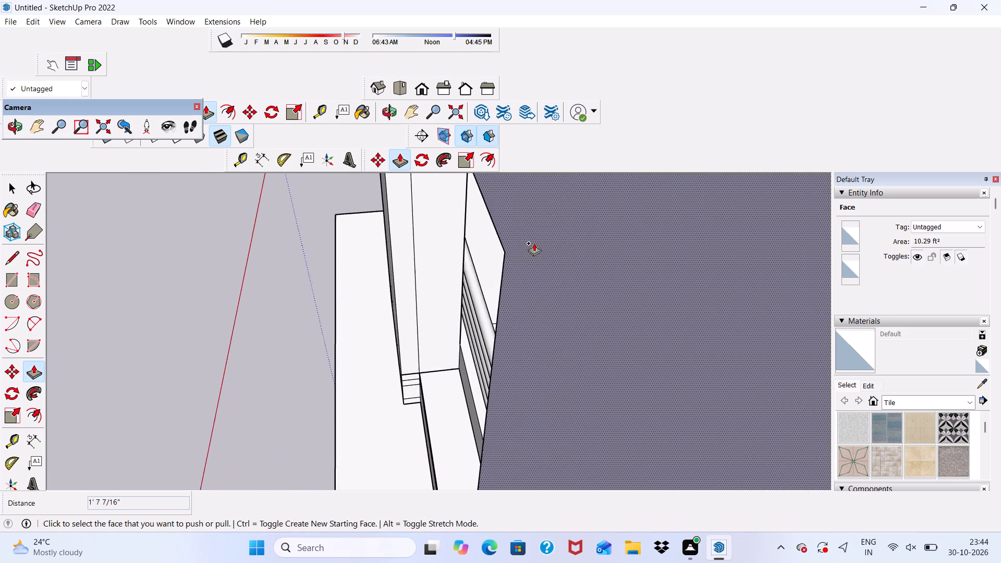
scroll(534, 243, up, 7)
scroll(485, 236, down, 1)
middle_drag(486, 236, 415, 264)
scroll(346, 276, up, 3)
click(327, 269)
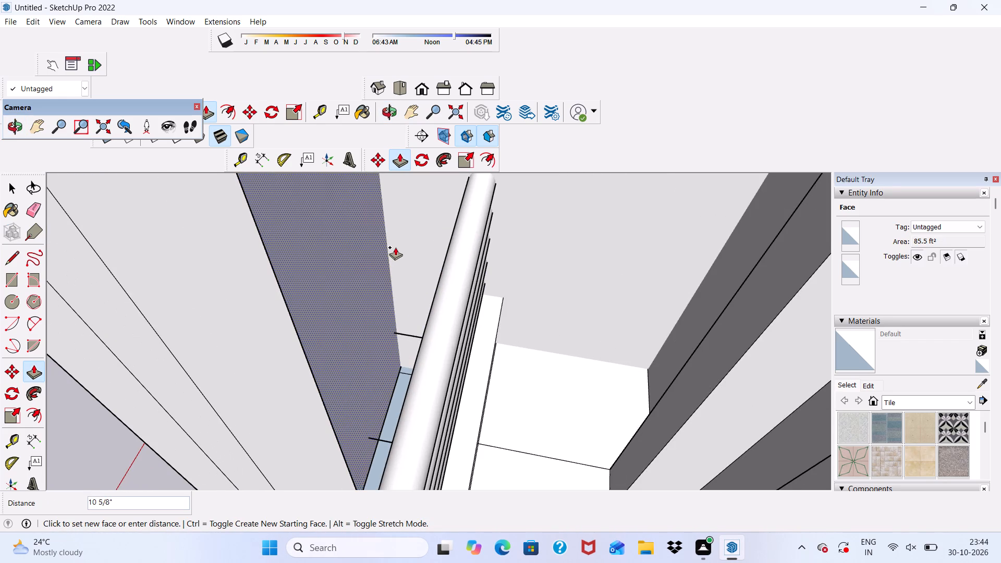
click(425, 228)
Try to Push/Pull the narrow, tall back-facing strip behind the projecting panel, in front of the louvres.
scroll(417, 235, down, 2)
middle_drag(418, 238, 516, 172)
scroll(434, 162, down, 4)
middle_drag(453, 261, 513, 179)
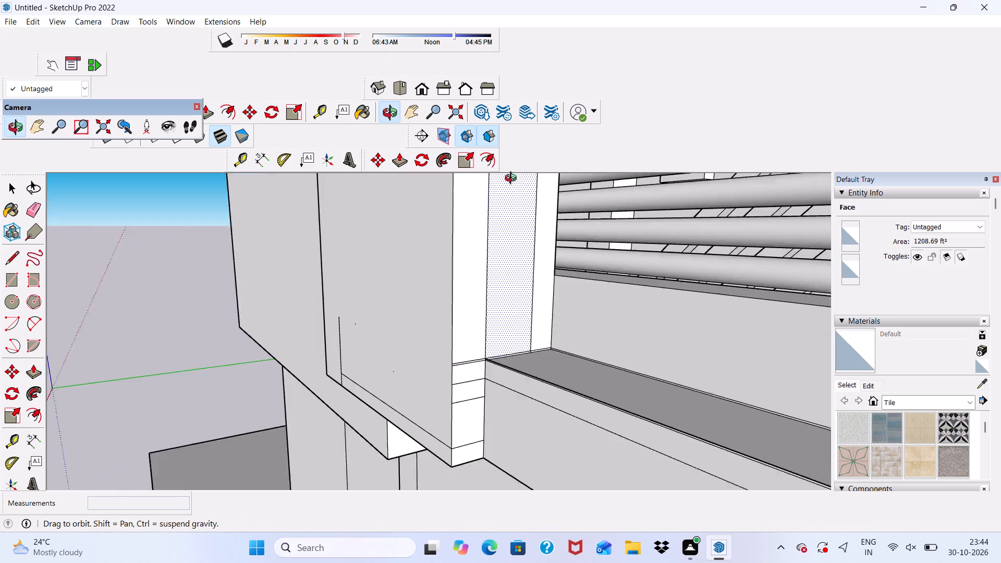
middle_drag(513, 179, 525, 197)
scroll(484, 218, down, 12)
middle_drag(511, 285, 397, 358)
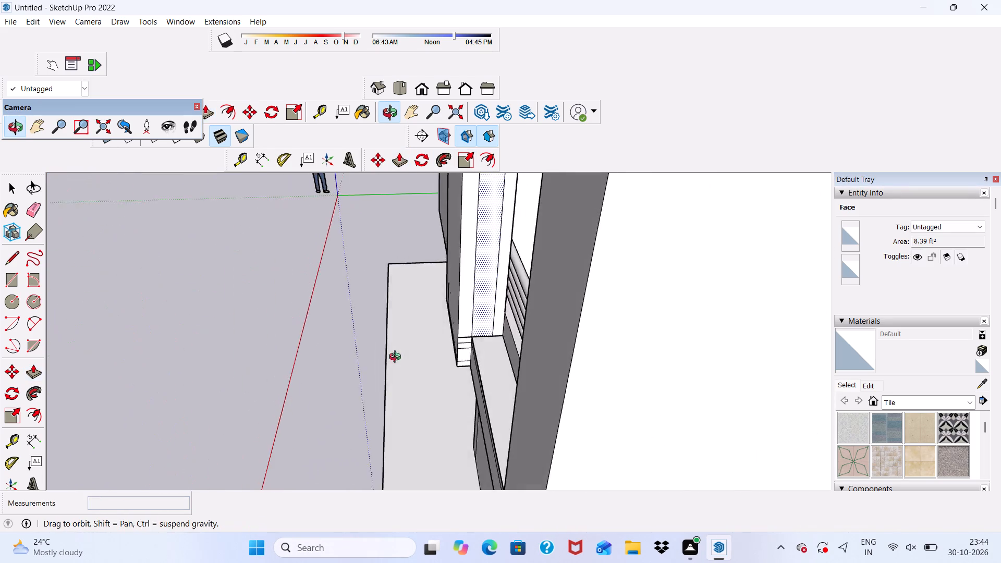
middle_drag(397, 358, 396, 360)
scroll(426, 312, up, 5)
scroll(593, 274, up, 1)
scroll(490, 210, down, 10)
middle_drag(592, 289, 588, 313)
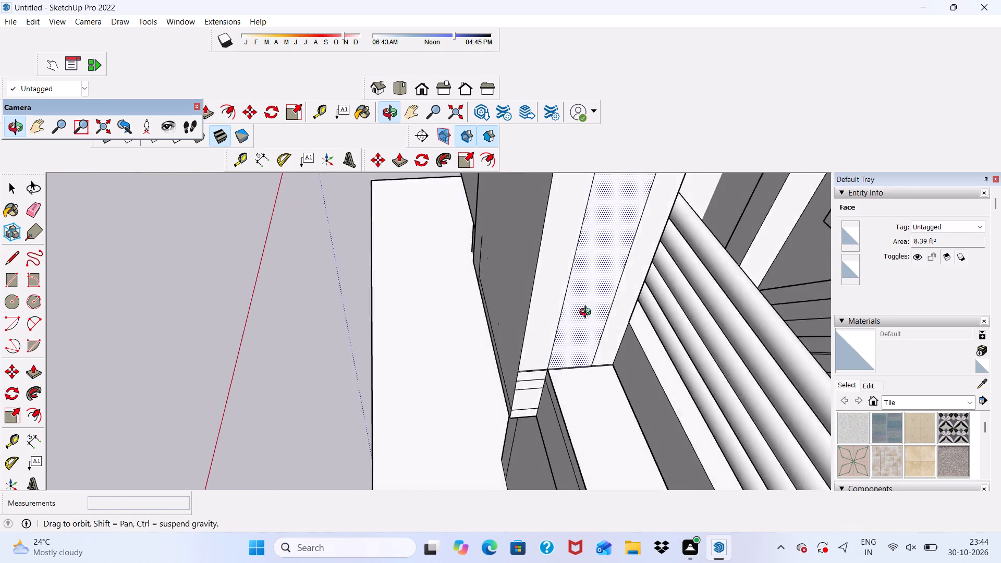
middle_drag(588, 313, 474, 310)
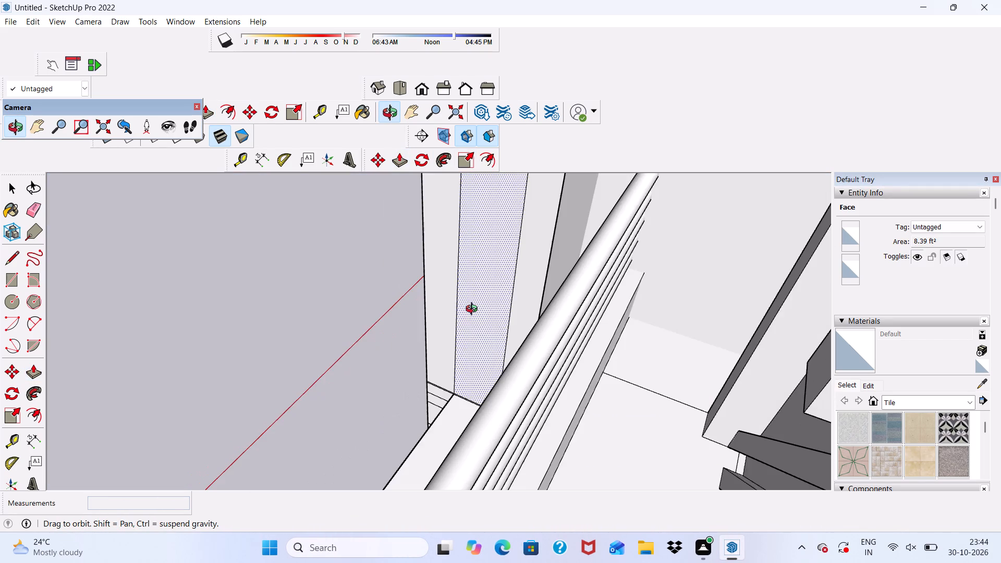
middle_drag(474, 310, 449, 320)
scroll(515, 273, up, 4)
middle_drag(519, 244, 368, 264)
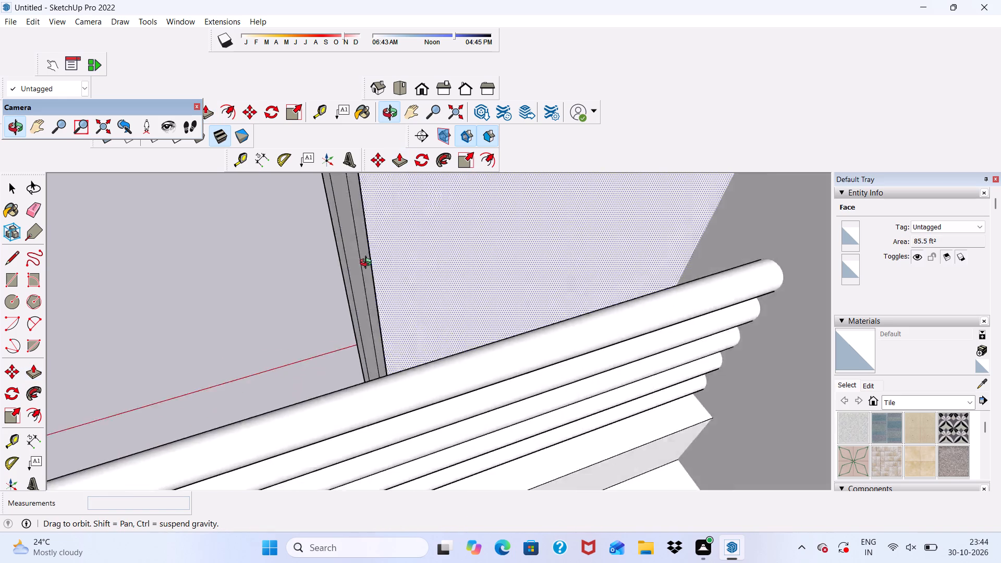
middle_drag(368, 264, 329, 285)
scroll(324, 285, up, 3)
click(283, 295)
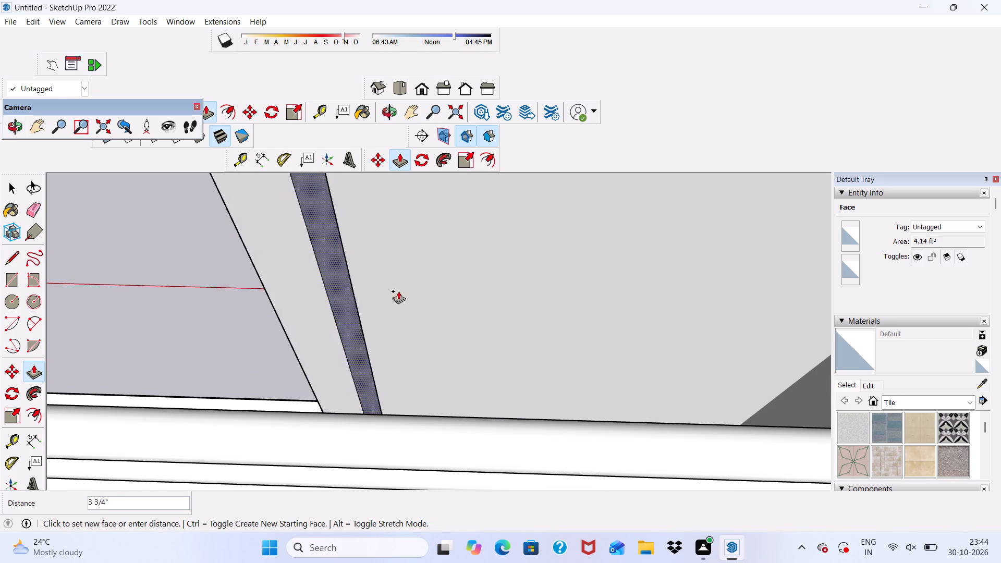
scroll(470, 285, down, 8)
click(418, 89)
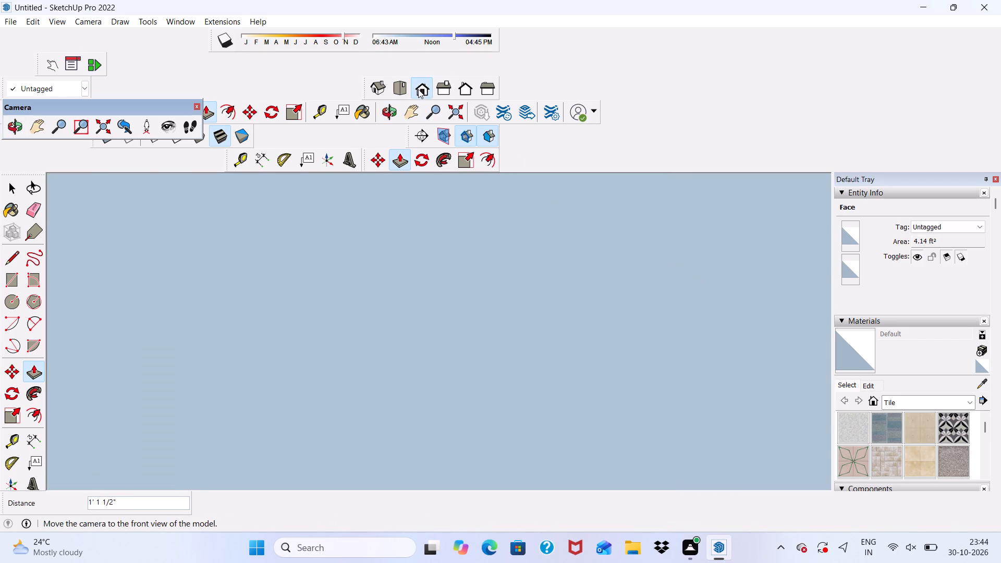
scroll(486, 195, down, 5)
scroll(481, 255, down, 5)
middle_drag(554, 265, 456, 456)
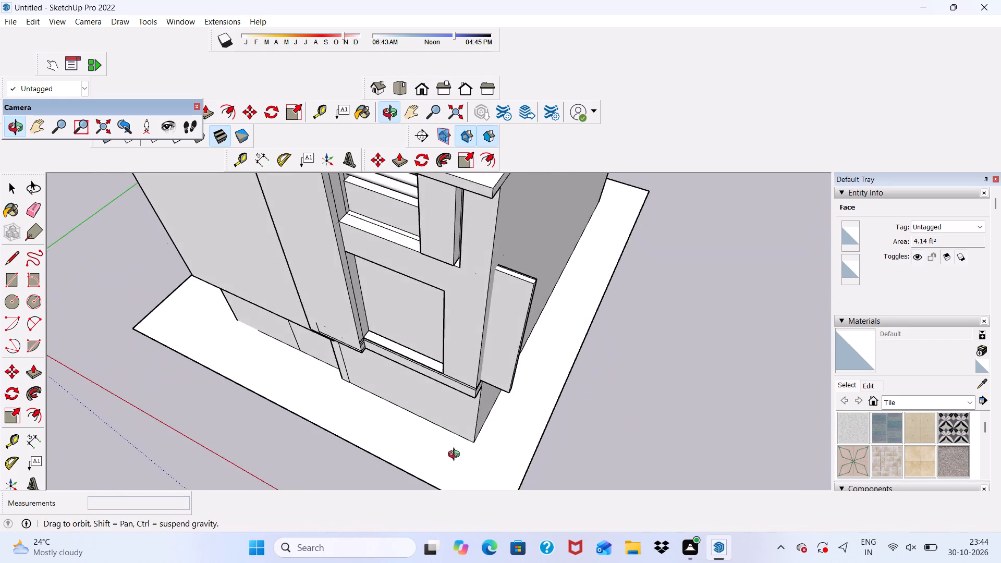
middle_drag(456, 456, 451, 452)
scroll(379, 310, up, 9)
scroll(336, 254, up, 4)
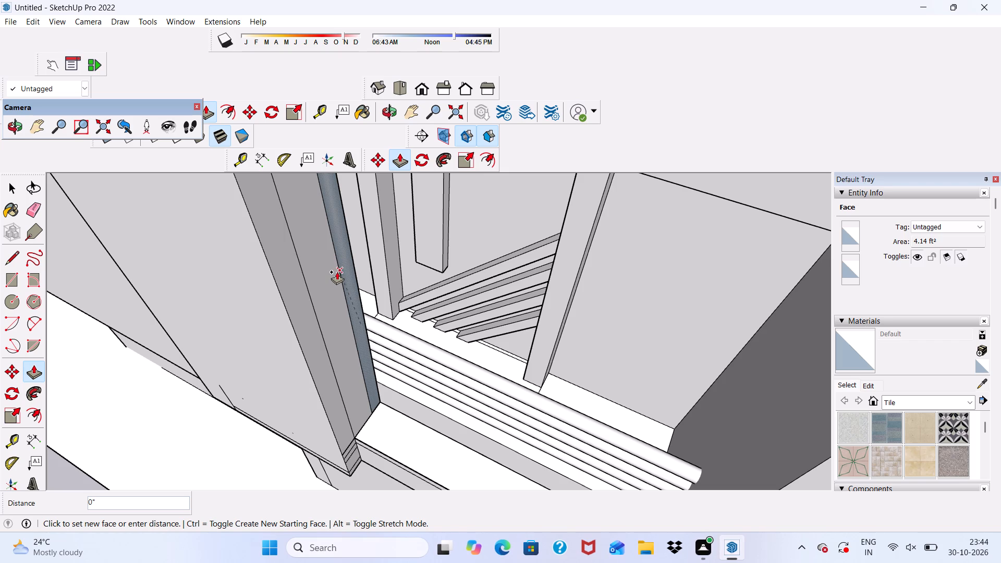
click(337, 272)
Push/Pull the narrow back-facing strip beside the lower louvres flush with the projecting panel's adjoining side face.
scroll(341, 295, up, 8)
click(362, 315)
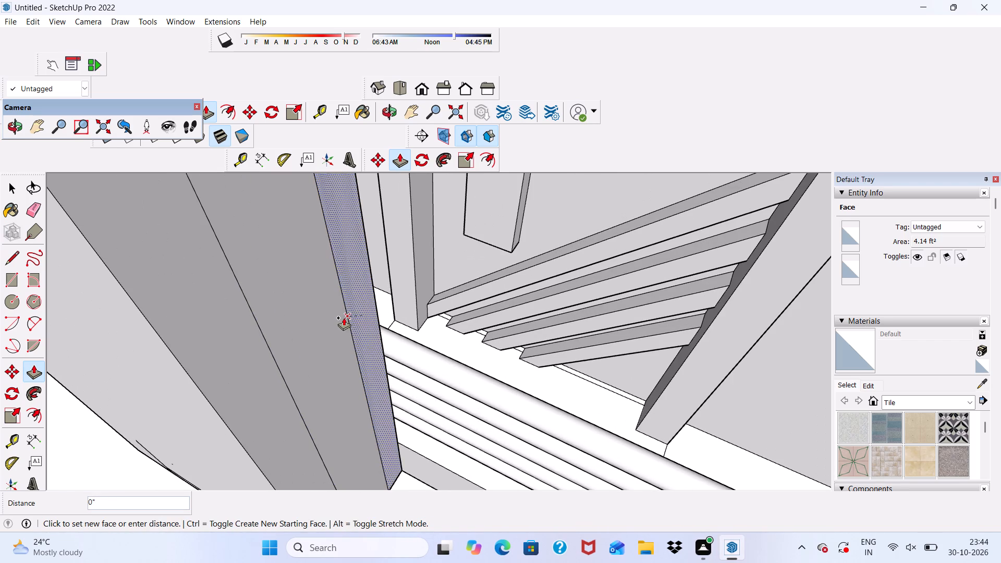
click(342, 317)
scroll(314, 274, down, 5)
scroll(350, 320, up, 2)
middle_drag(350, 320, 279, 308)
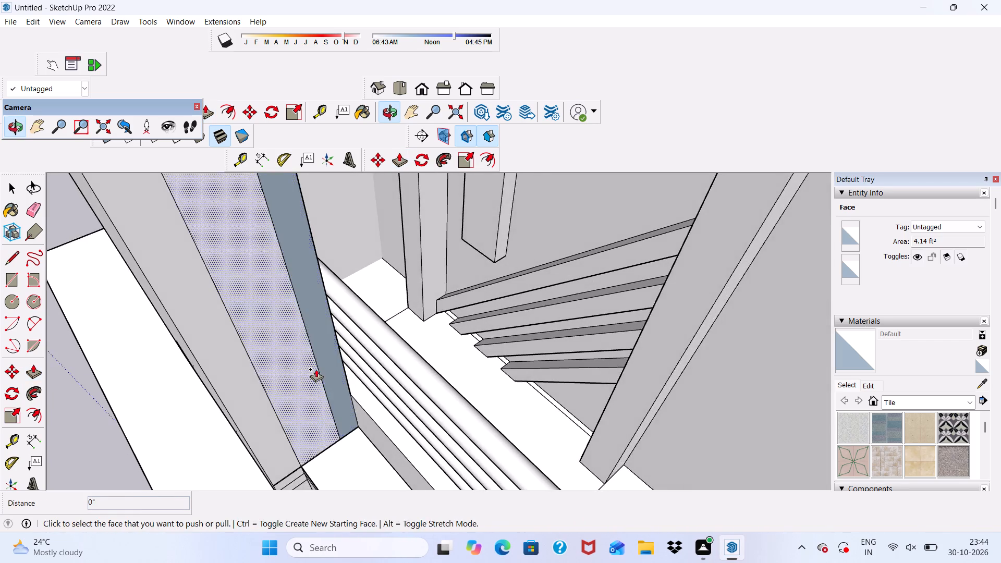
scroll(326, 378, up, 1)
click(350, 391)
click(327, 390)
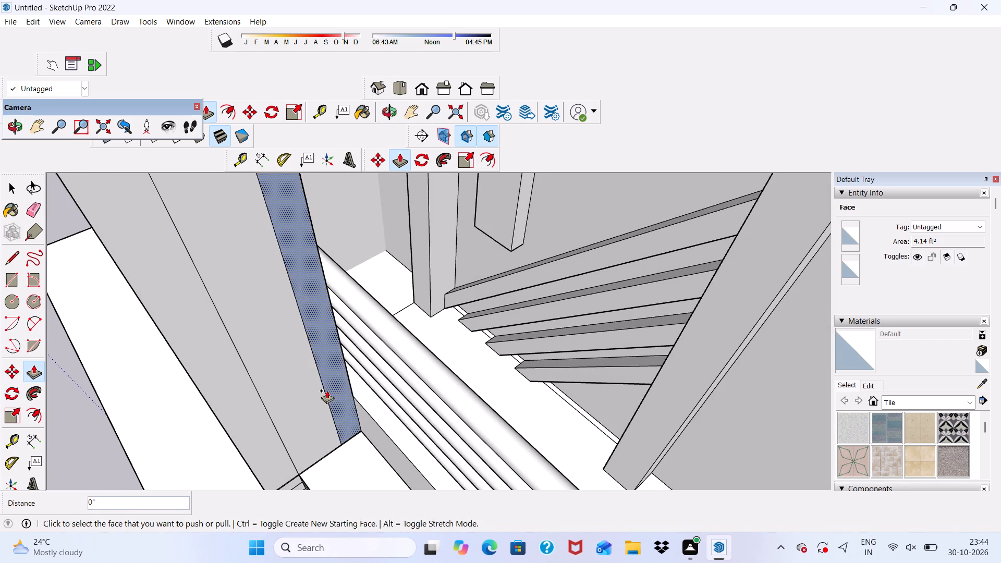
click(328, 383)
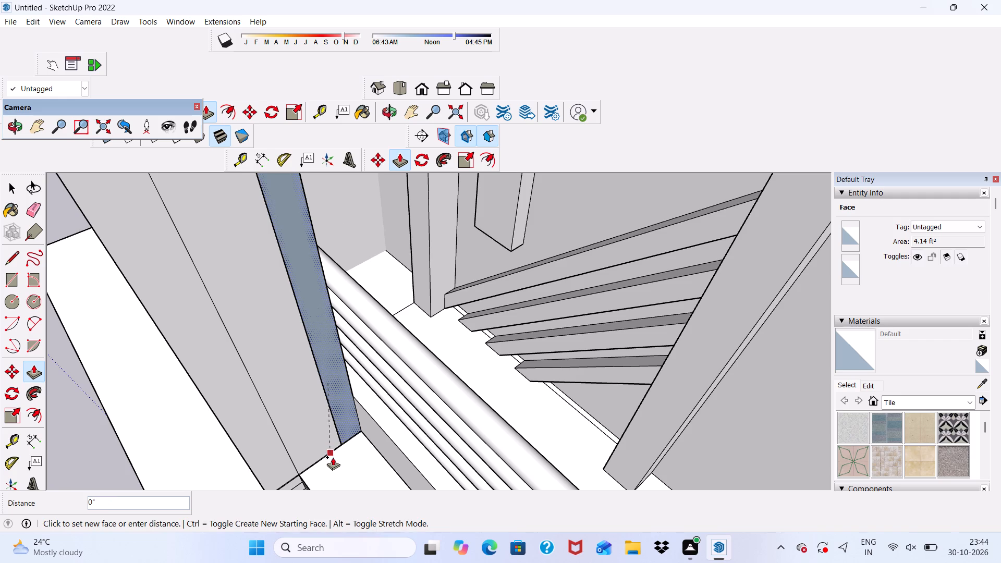
click(332, 458)
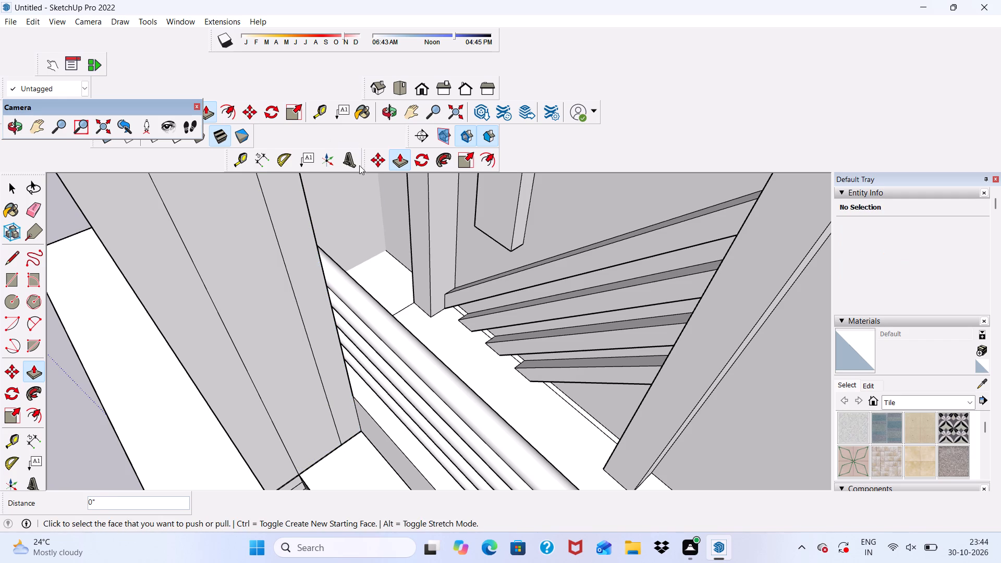
Erase the two long vertical seams on the projecting panel's side face next to the lower louvres.
click(33, 206)
drag(172, 289, 212, 286)
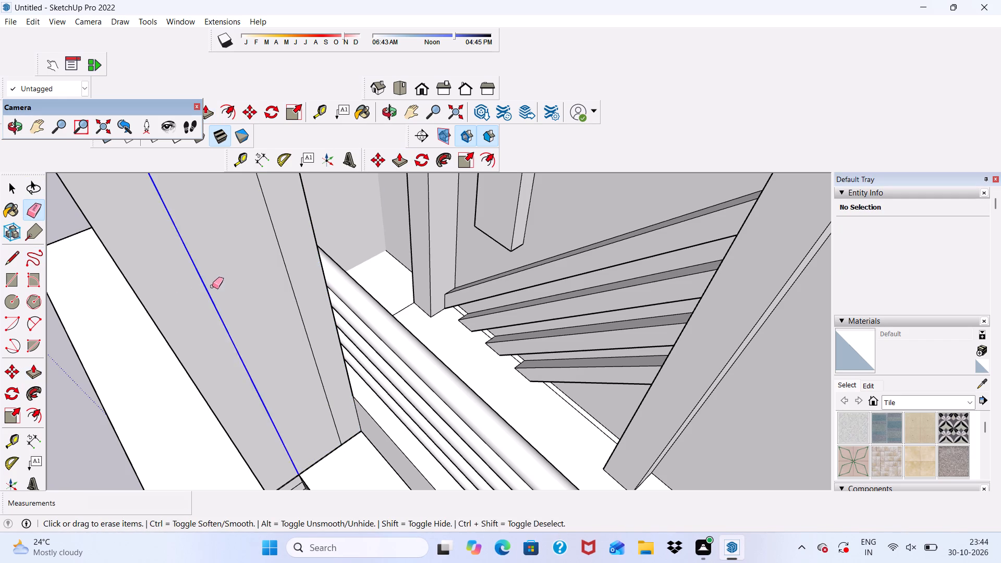
drag(212, 286, 213, 286)
drag(254, 283, 288, 291)
drag(295, 294, 294, 308)
Push/Pull the small back-facing horizontal face inside the projecting panel's base 18' up to the top slab.
scroll(292, 306, down, 1)
middle_drag(295, 310, 195, 312)
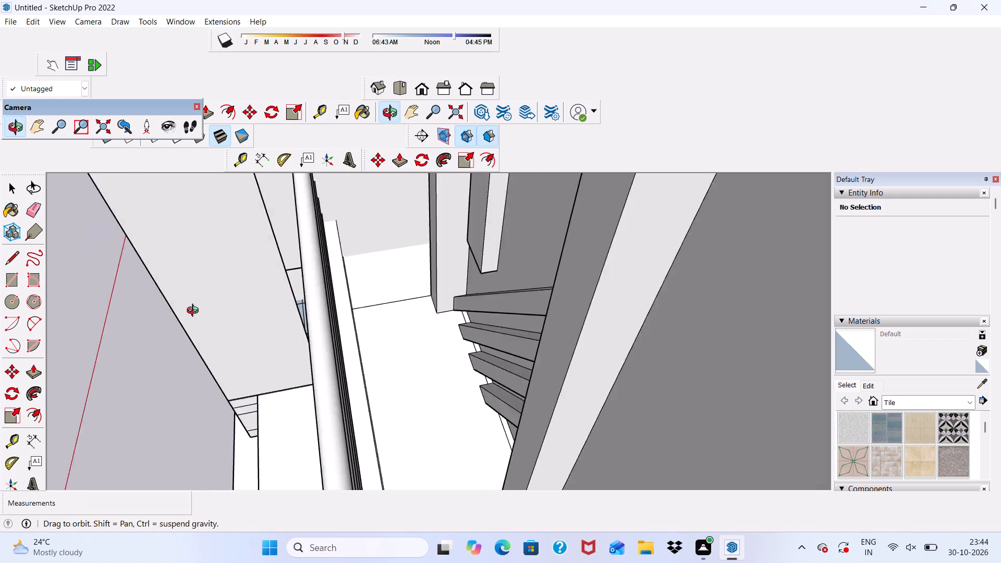
middle_drag(195, 312, 198, 403)
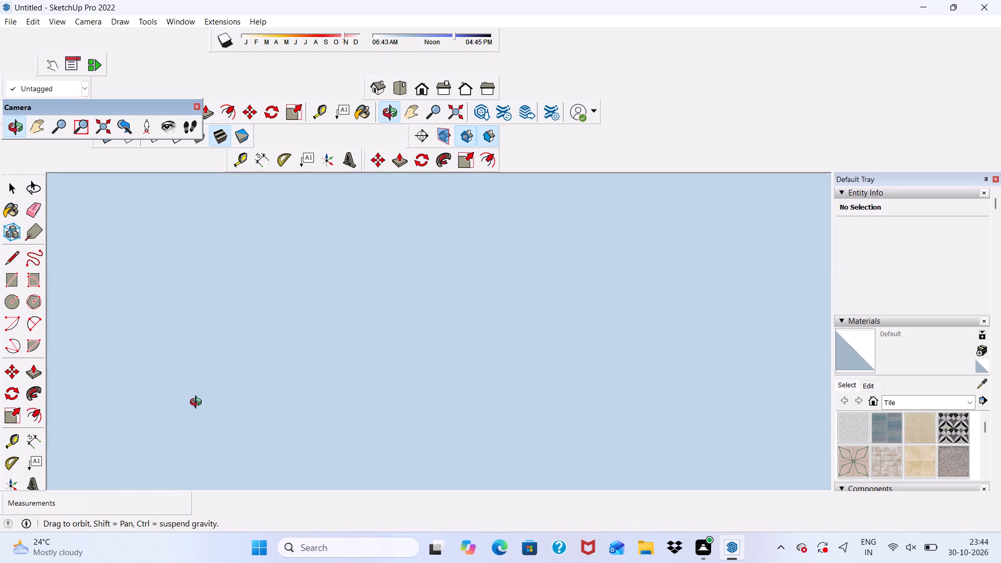
middle_drag(198, 403, 201, 356)
scroll(285, 313, up, 7)
key(space)
middle_drag(274, 281, 266, 301)
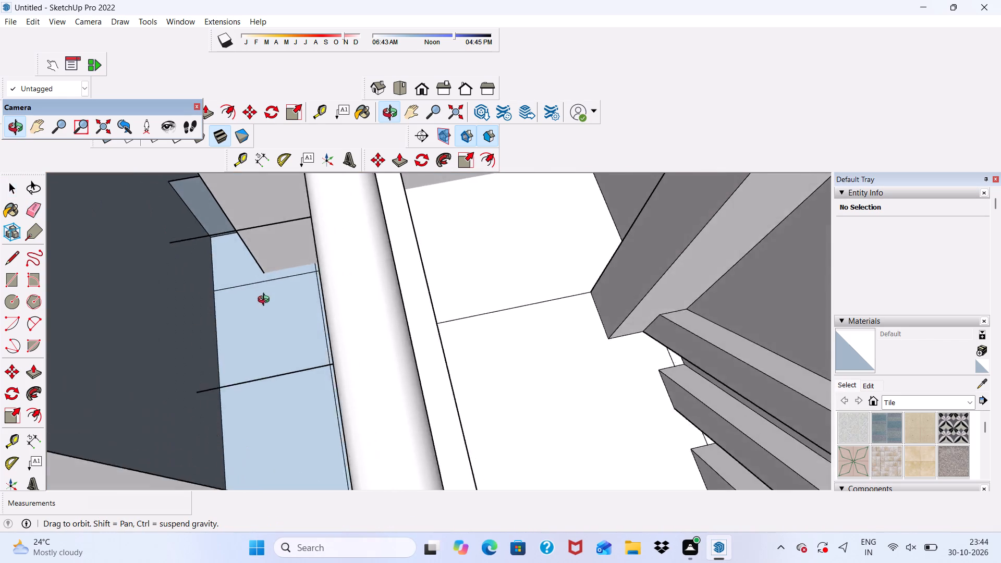
middle_drag(266, 301, 253, 301)
click(254, 327)
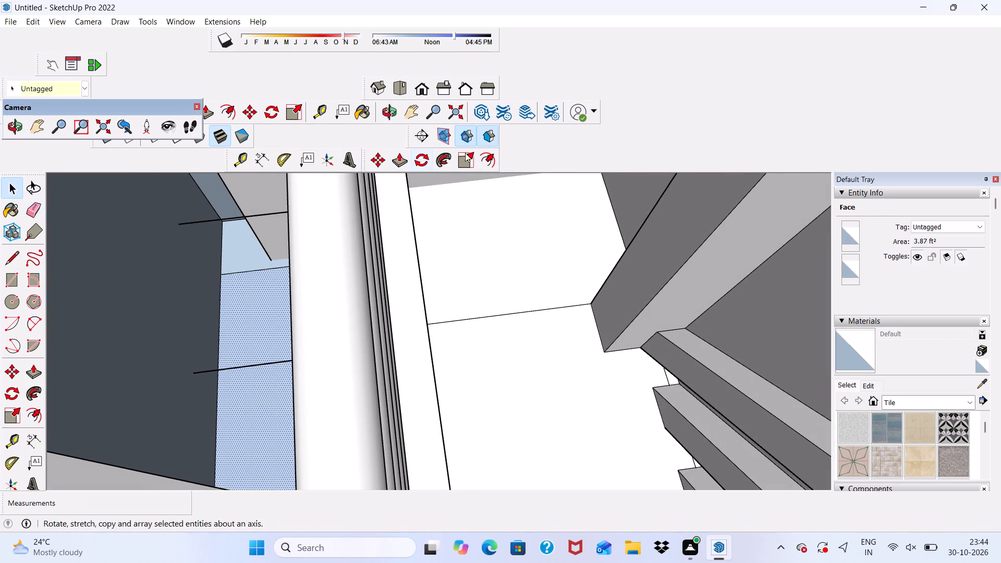
click(389, 160)
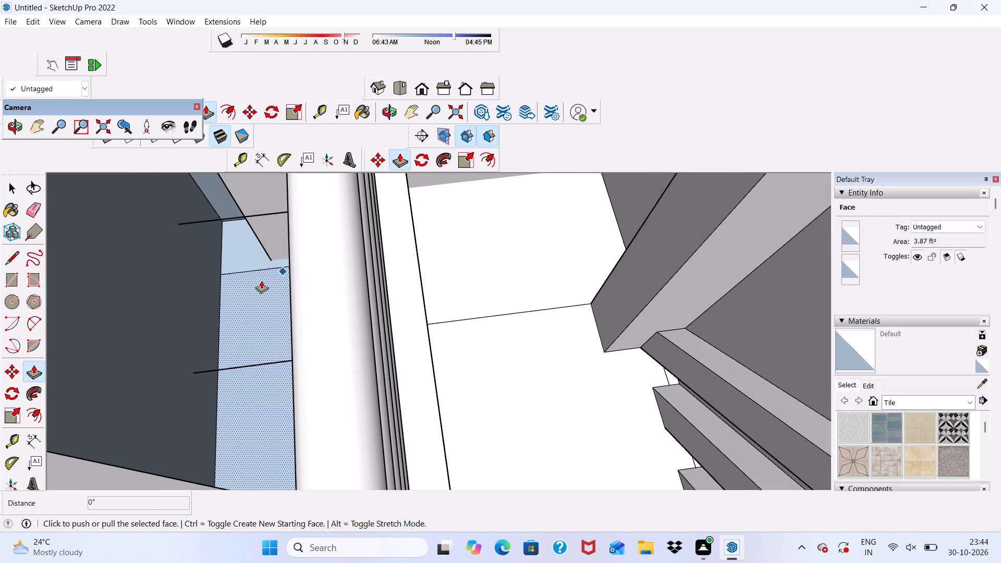
click(245, 320)
scroll(208, 207, down, 8)
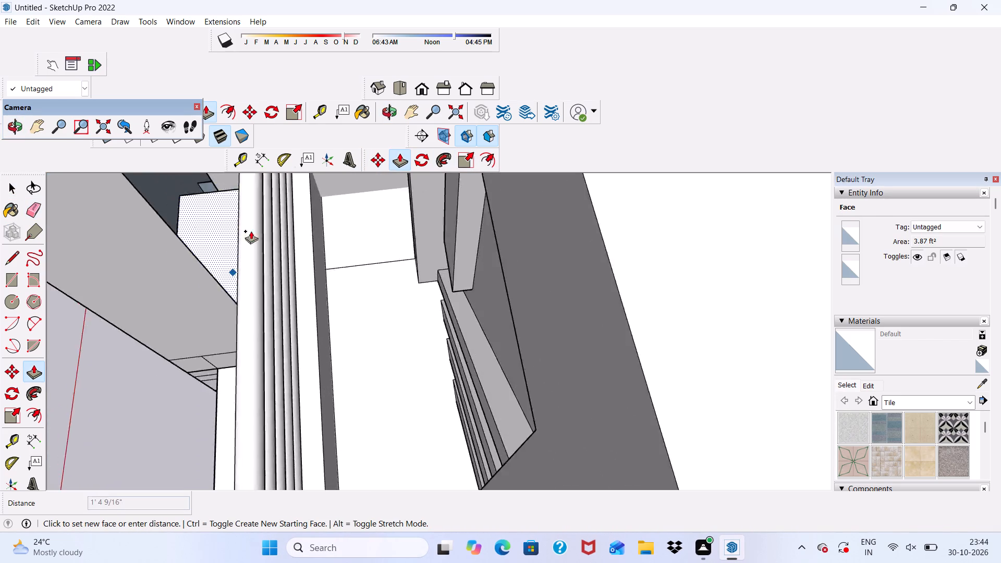
scroll(251, 231, down, 7)
click(423, 91)
scroll(417, 217, down, 2)
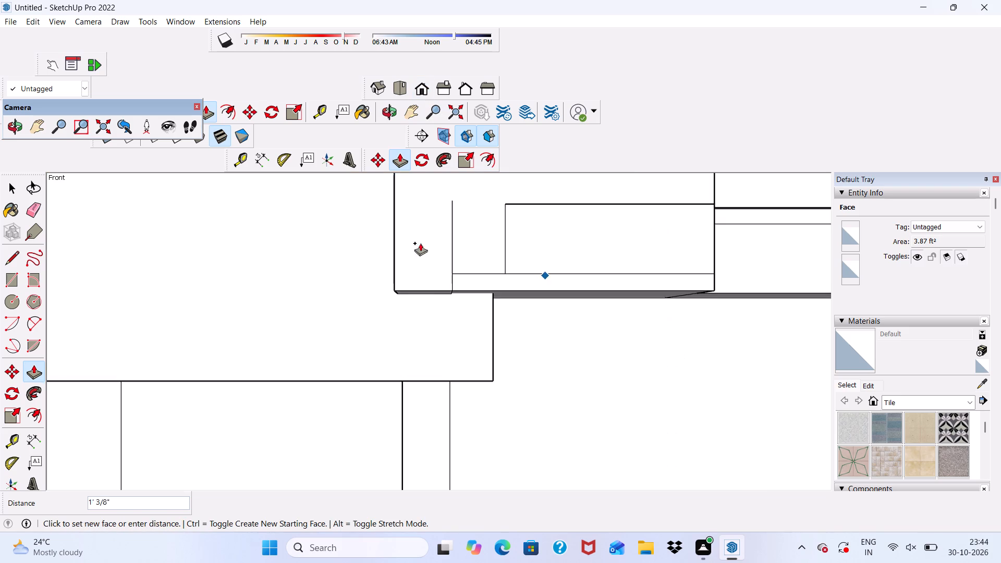
scroll(420, 243, down, 15)
scroll(447, 226, up, 6)
scroll(400, 224, down, 3)
scroll(399, 312, up, 6)
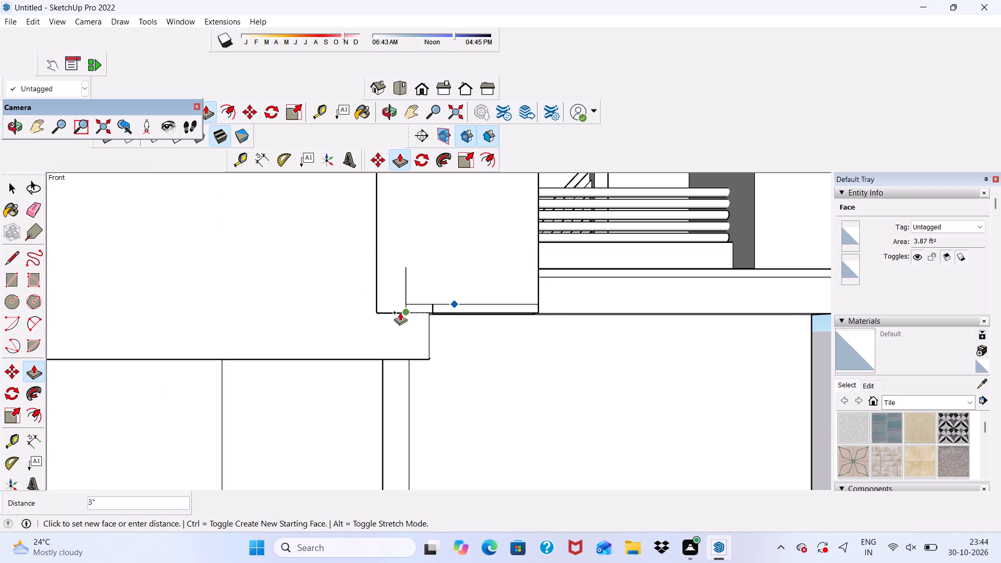
scroll(399, 273, down, 18)
scroll(421, 161, up, 7)
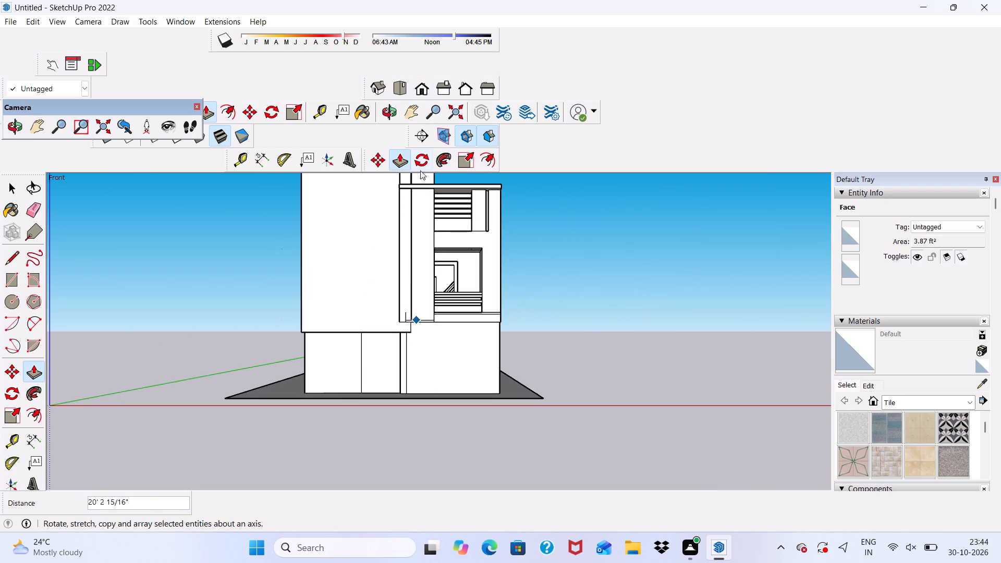
scroll(420, 170, up, 14)
scroll(381, 181, down, 2)
middle_drag(375, 200, 488, 267)
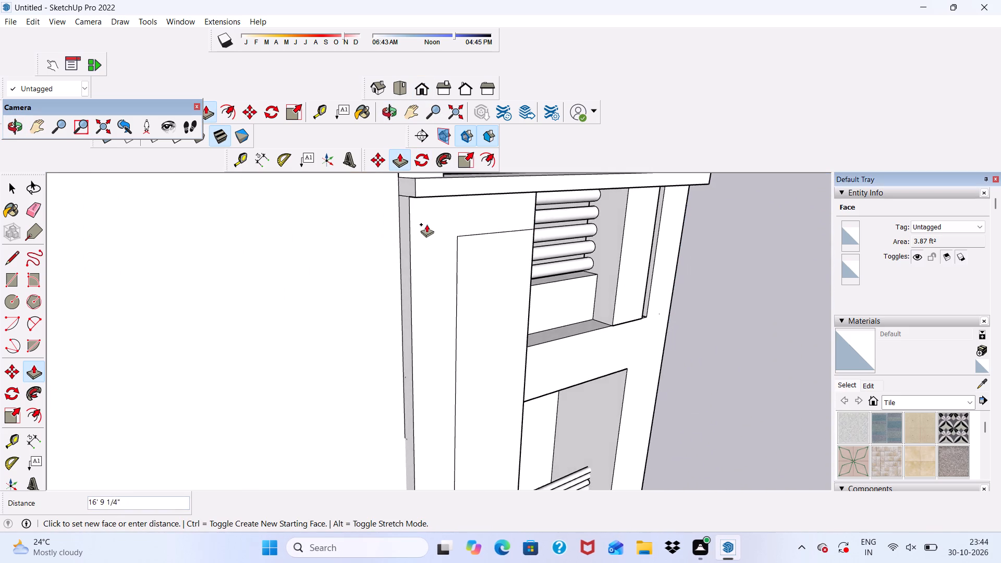
scroll(423, 221, up, 8)
click(401, 178)
Erase the long vertical seam on the projecting panel's front face beneath the top slab.
scroll(464, 236, down, 3)
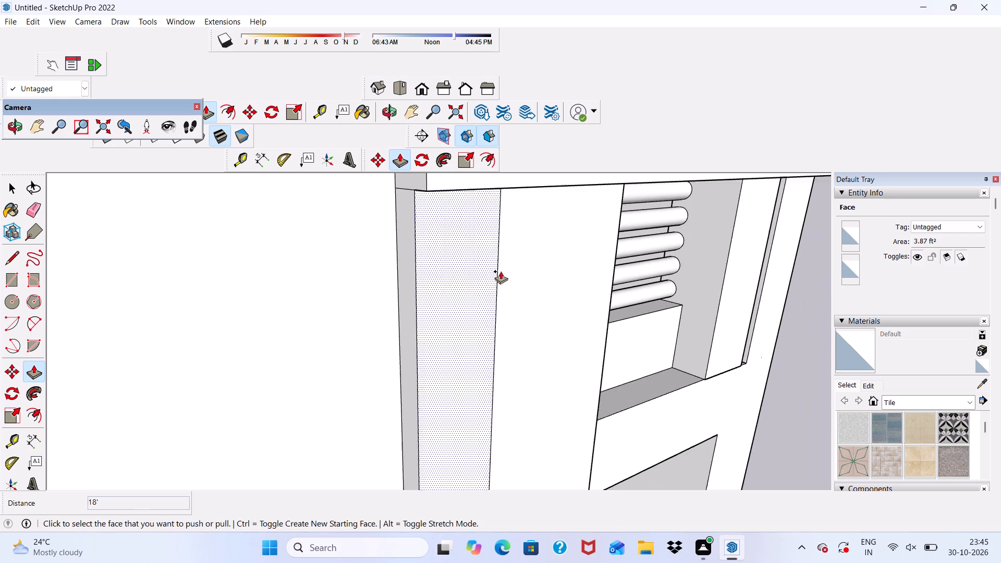
middle_drag(500, 271, 351, 228)
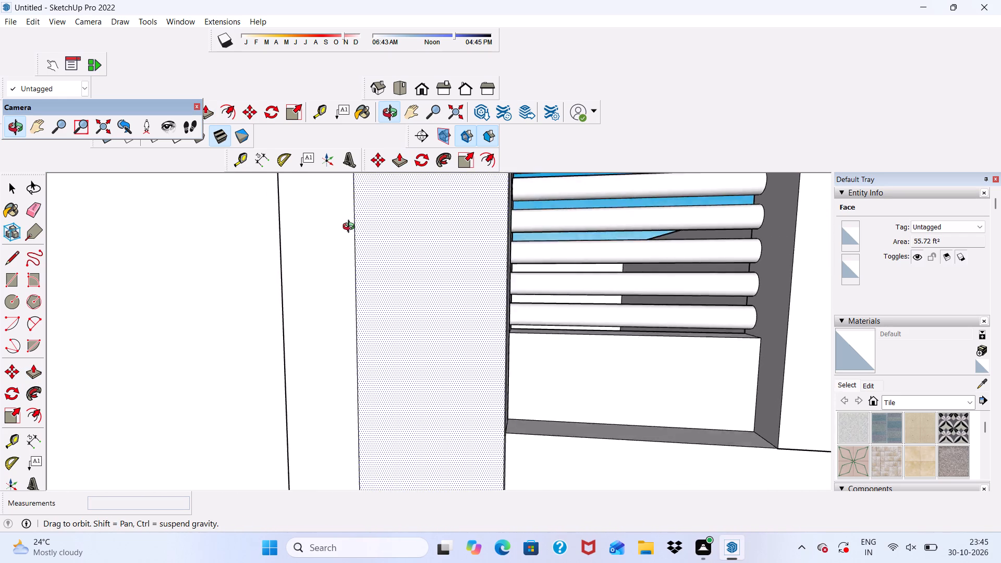
middle_drag(351, 228, 402, 266)
click(32, 210)
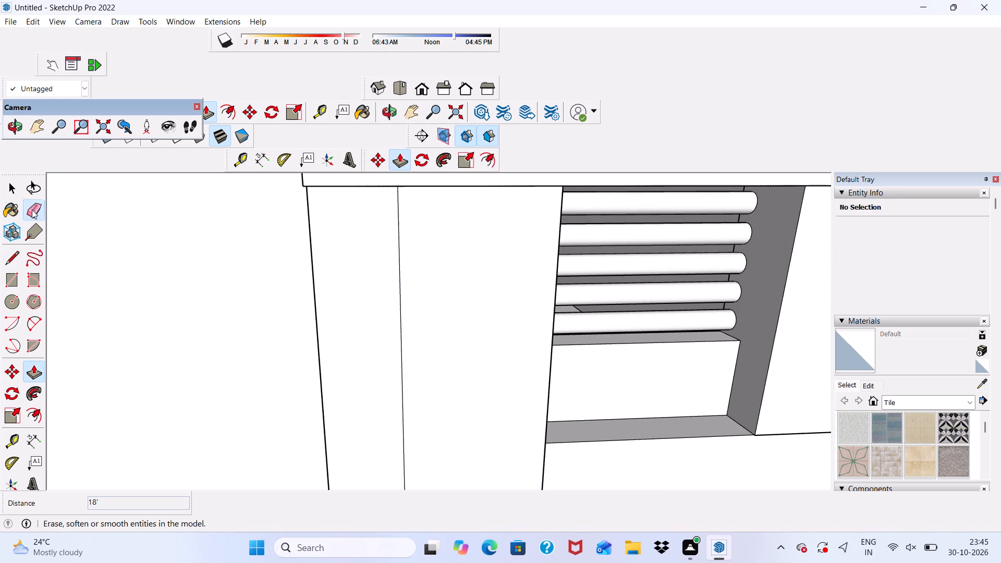
drag(417, 266, 383, 277)
Erase the three vertical seams on the panel's side wall beside the upper louvres.
scroll(377, 278, down, 4)
middle_drag(447, 336, 277, 315)
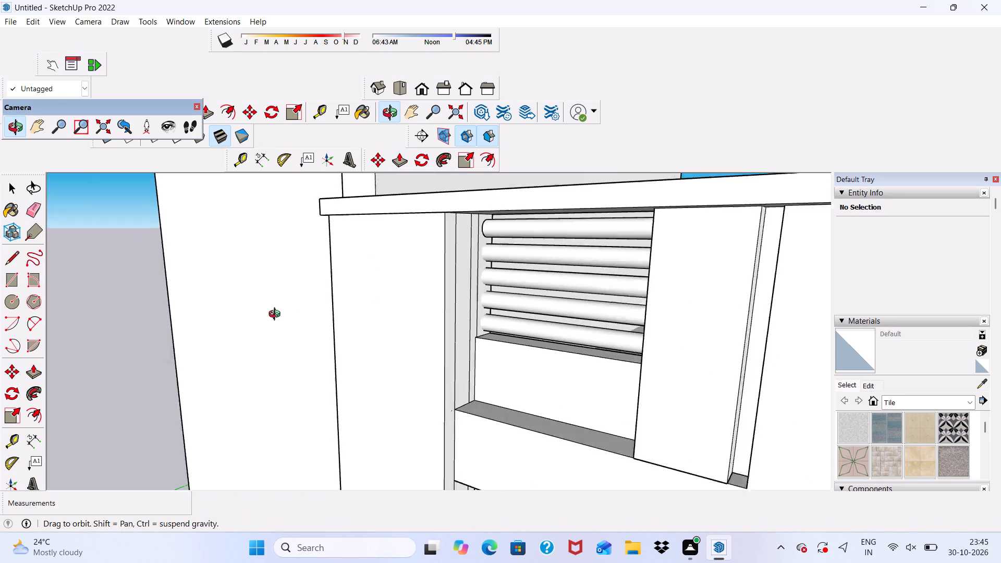
middle_drag(277, 315, 251, 320)
scroll(423, 372, up, 5)
drag(441, 352, 455, 344)
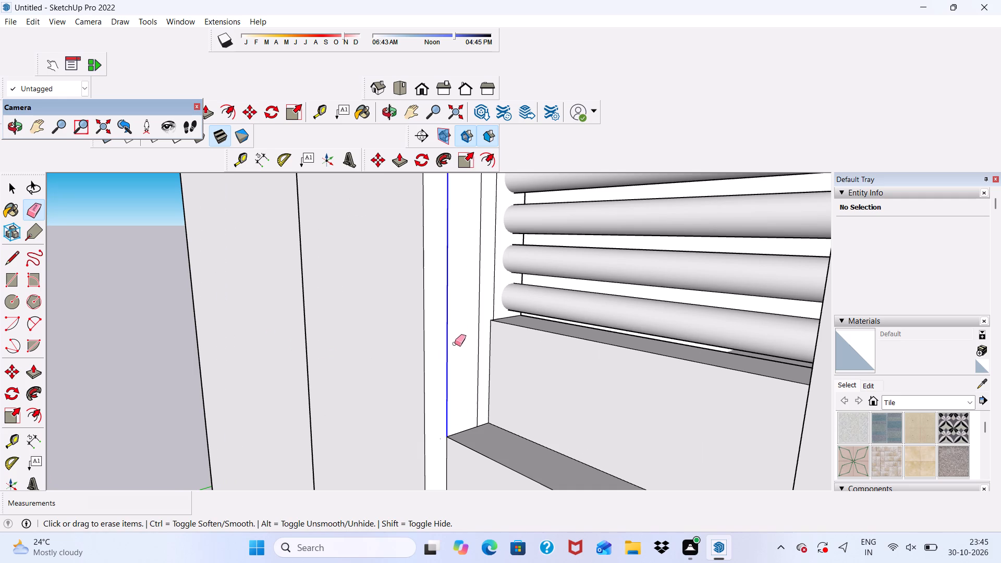
drag(455, 344, 490, 288)
click(492, 275)
click(494, 273)
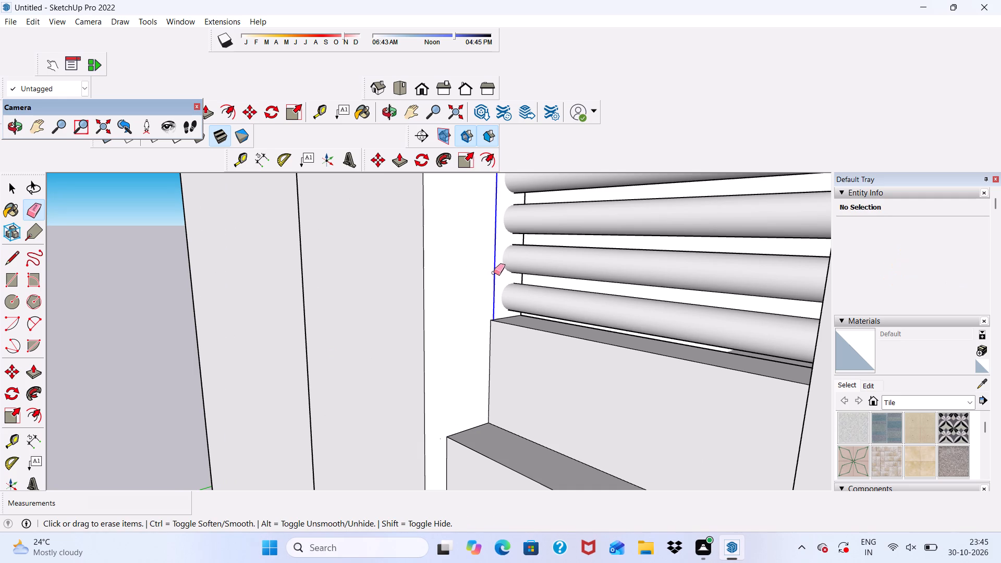
Erase the extra long edge along the front of the ledge beneath the lower opening, undoing the erasure that removes the ledge's top face.
scroll(442, 213, down, 6)
scroll(444, 383, up, 1)
scroll(377, 213, down, 6)
scroll(401, 334, down, 3)
middle_drag(442, 389, 444, 406)
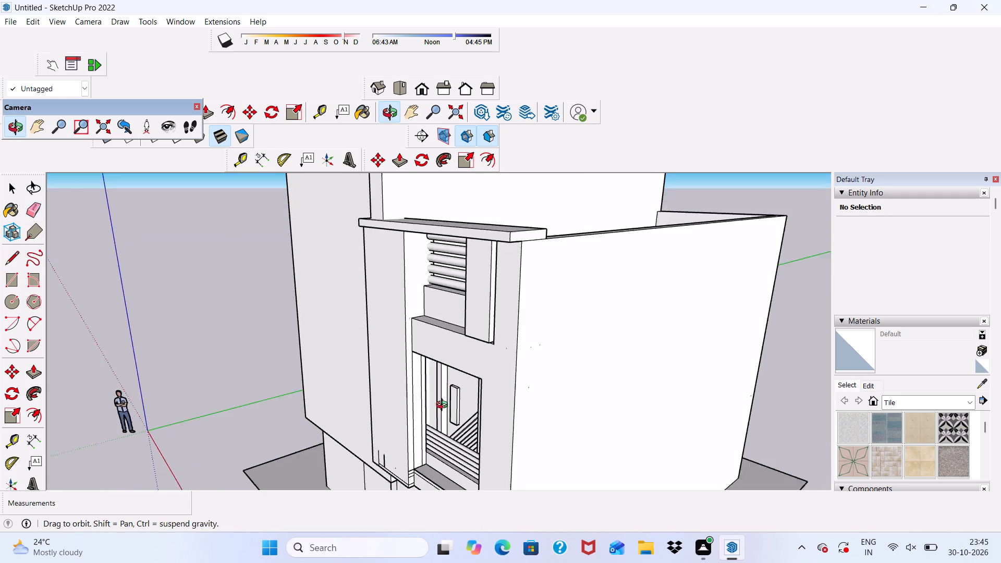
middle_drag(444, 406, 445, 418)
scroll(445, 458, up, 11)
scroll(378, 241, down, 5)
scroll(413, 464, up, 12)
scroll(354, 422, down, 1)
middle_drag(351, 426, 317, 427)
scroll(320, 424, up, 20)
scroll(320, 424, up, 1)
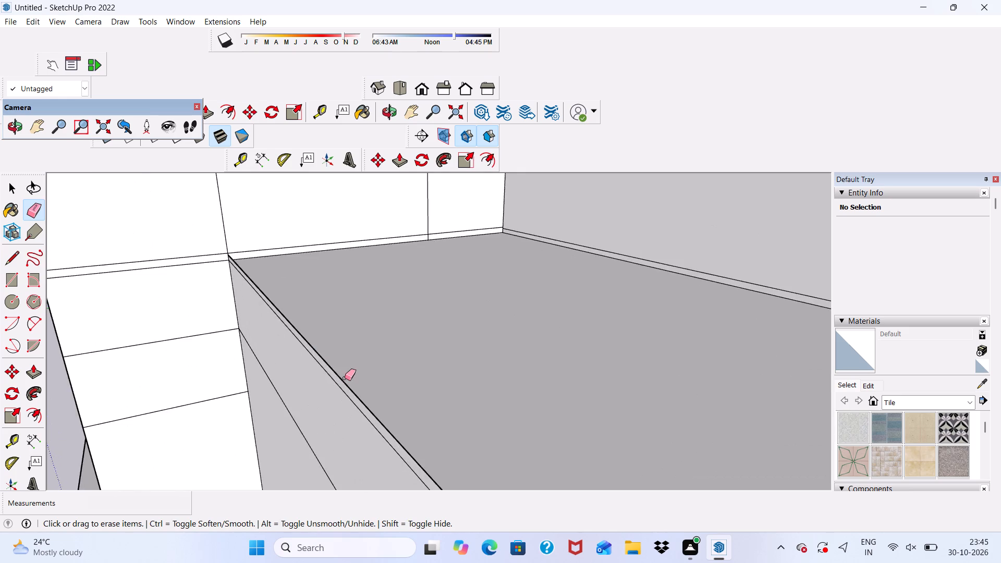
scroll(345, 378, up, 4)
drag(335, 378, 336, 383)
scroll(321, 331, down, 4)
drag(327, 360, 343, 382)
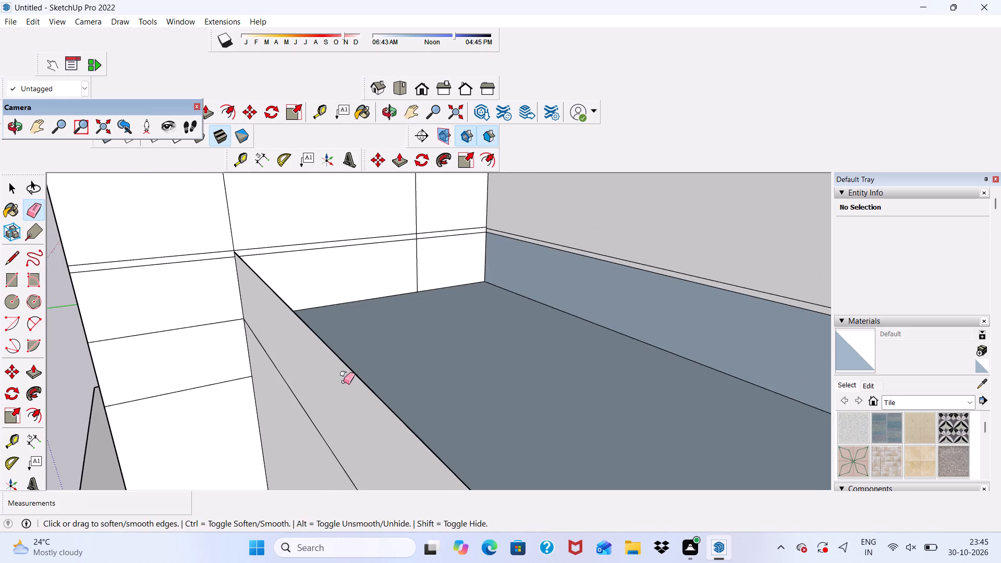
key(ctrl+z)
scroll(362, 373, up, 4)
click(358, 376)
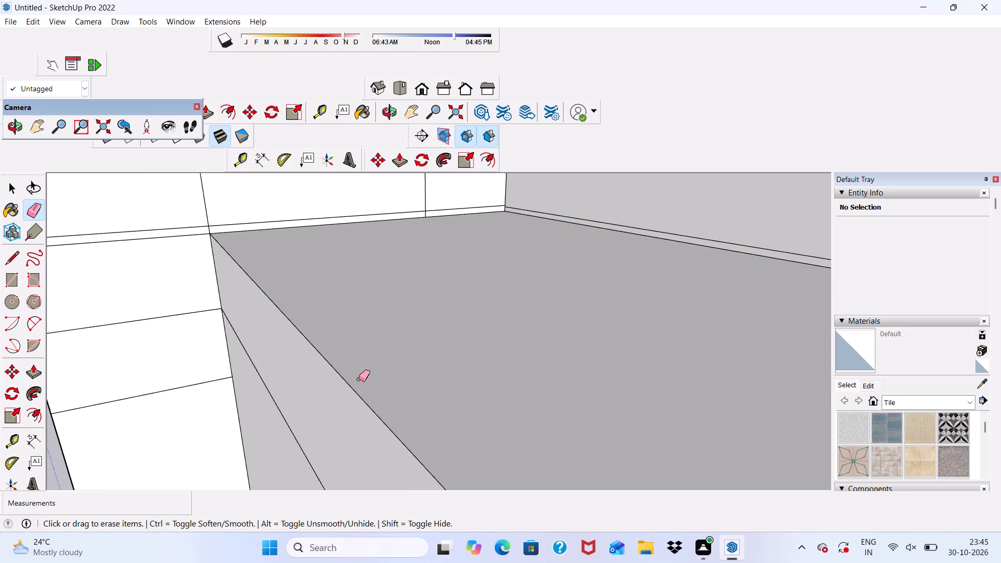
Erase the long seam running along the front face of the ledge beneath the lower opening.
scroll(353, 370, down, 5)
middle_drag(349, 368, 397, 347)
drag(392, 386, 396, 414)
drag(345, 366, 332, 424)
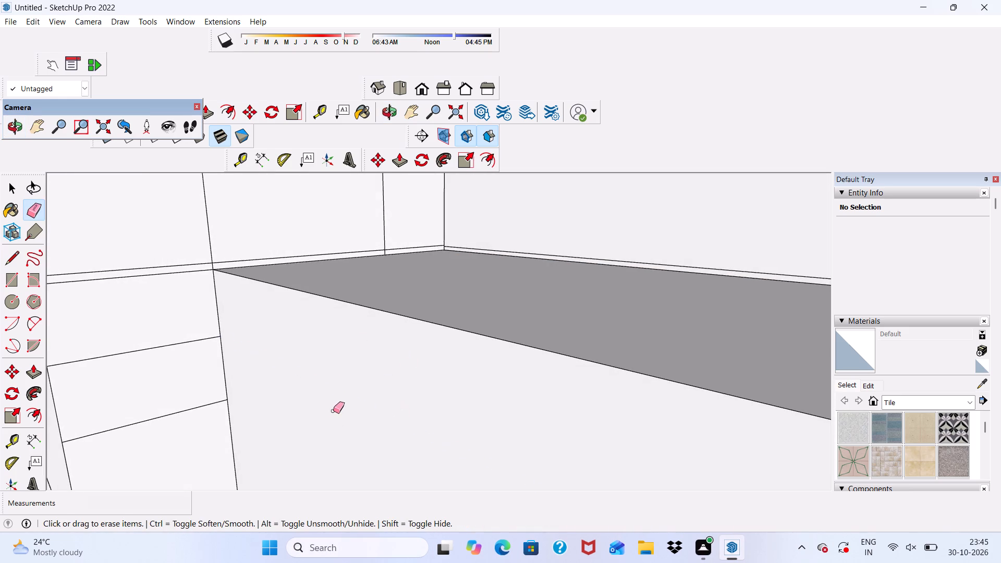
Erase the vertical seams and the paired horizontal seams on the projecting panel's side wall at ledge level.
scroll(338, 346, down, 10)
middle_drag(393, 324, 426, 340)
scroll(363, 261, up, 4)
drag(343, 244, 322, 255)
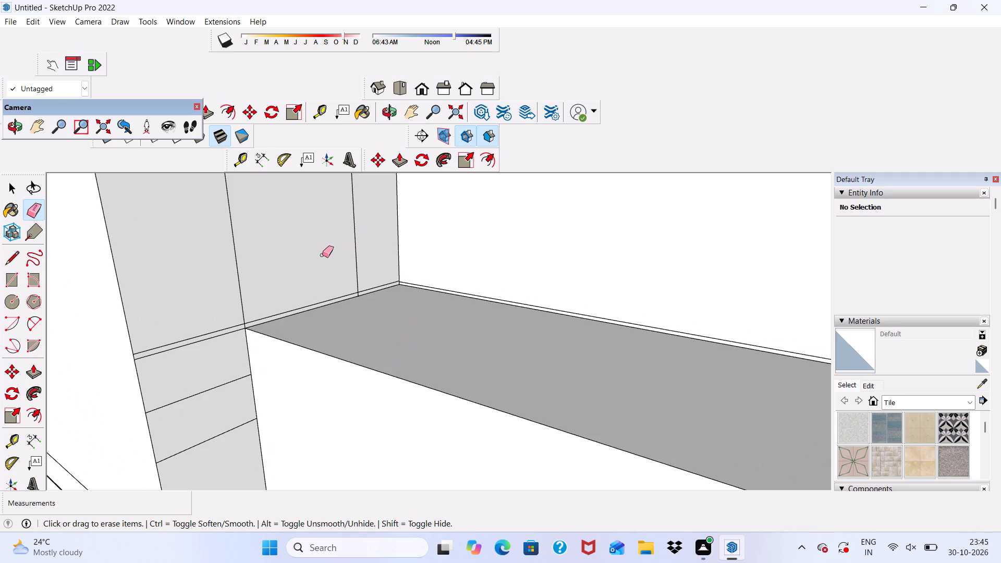
drag(322, 255, 321, 256)
drag(338, 254, 355, 262)
drag(356, 292, 361, 290)
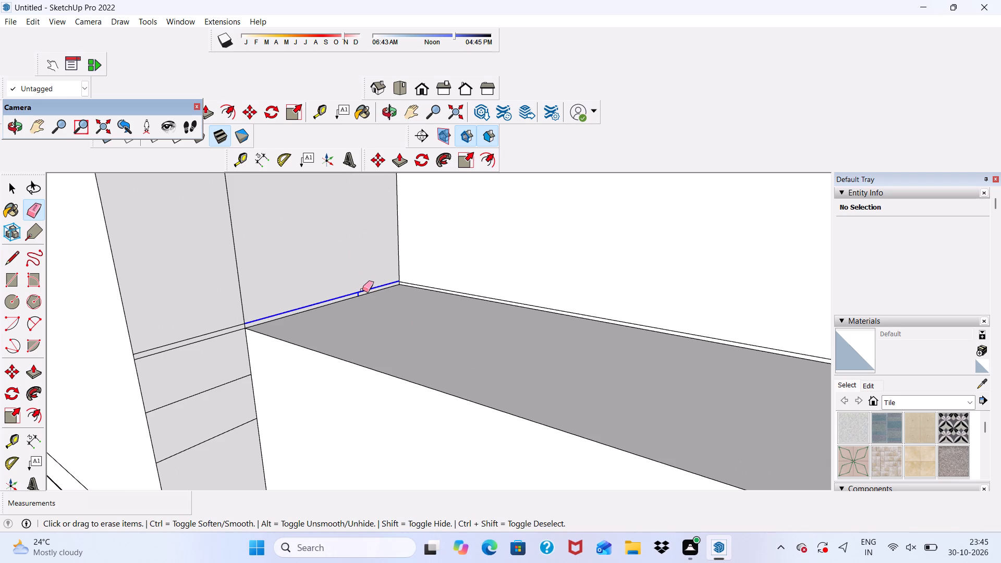
drag(191, 280, 240, 274)
drag(203, 298, 207, 364)
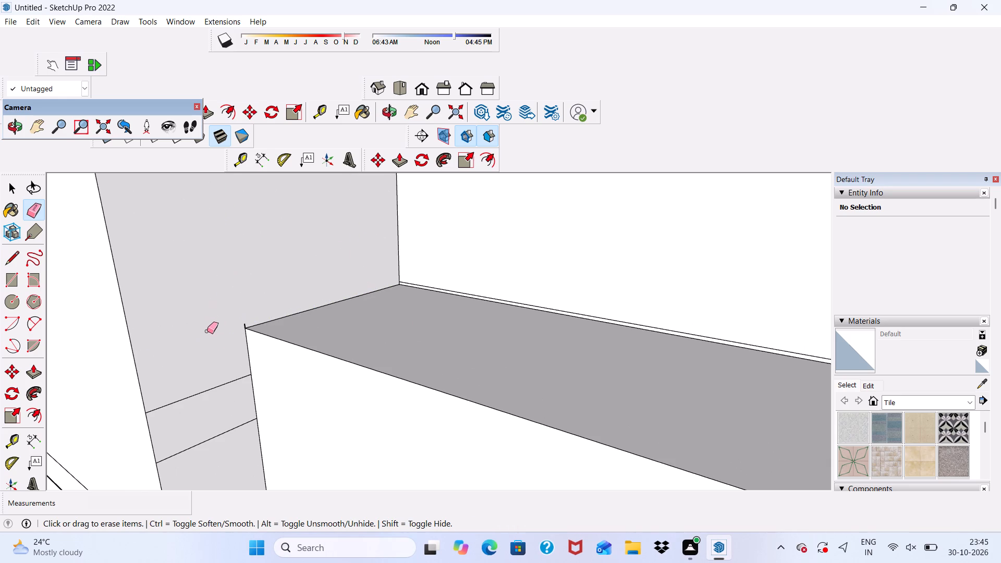
Erase the remaining horizontal seams on the panel's side wall below the ledge top, down to its bottom corner.
drag(216, 341, 216, 422)
scroll(209, 316, down, 4)
drag(225, 394, 229, 430)
drag(214, 468, 216, 469)
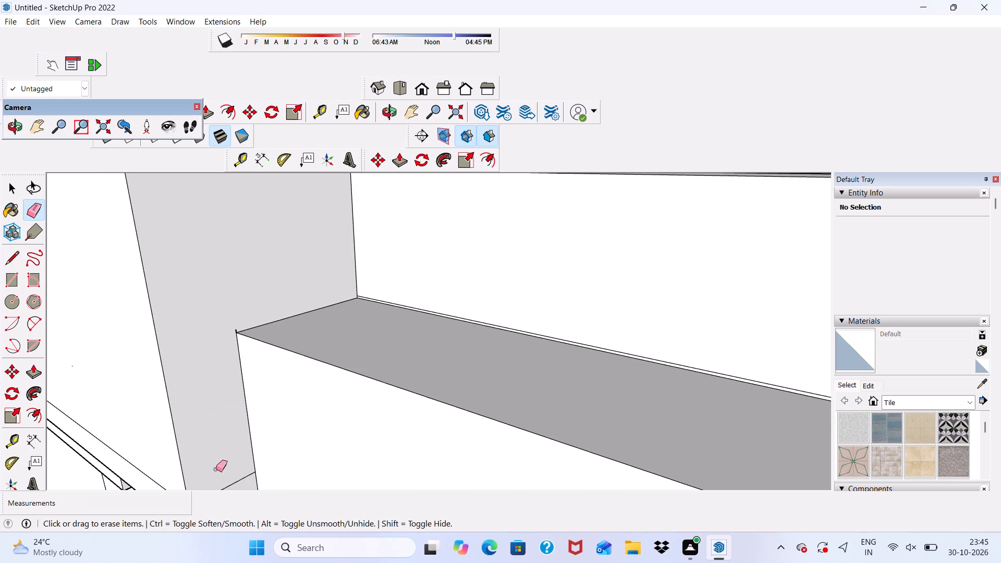
drag(216, 469, 228, 482)
scroll(178, 296, down, 5)
drag(201, 420, 205, 436)
scroll(200, 423, down, 1)
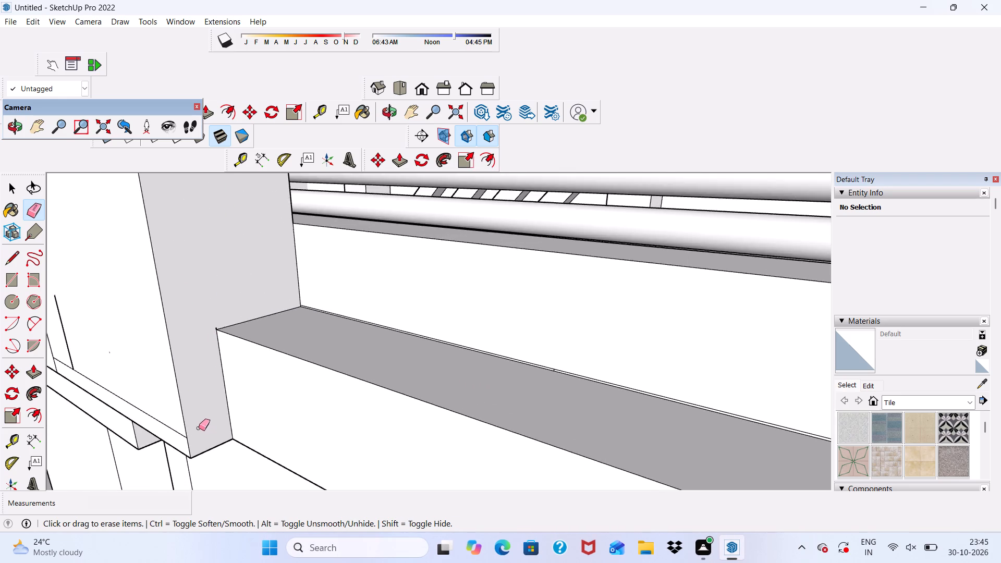
middle_drag(199, 428, 270, 402)
drag(220, 417, 227, 443)
scroll(222, 402, down, 9)
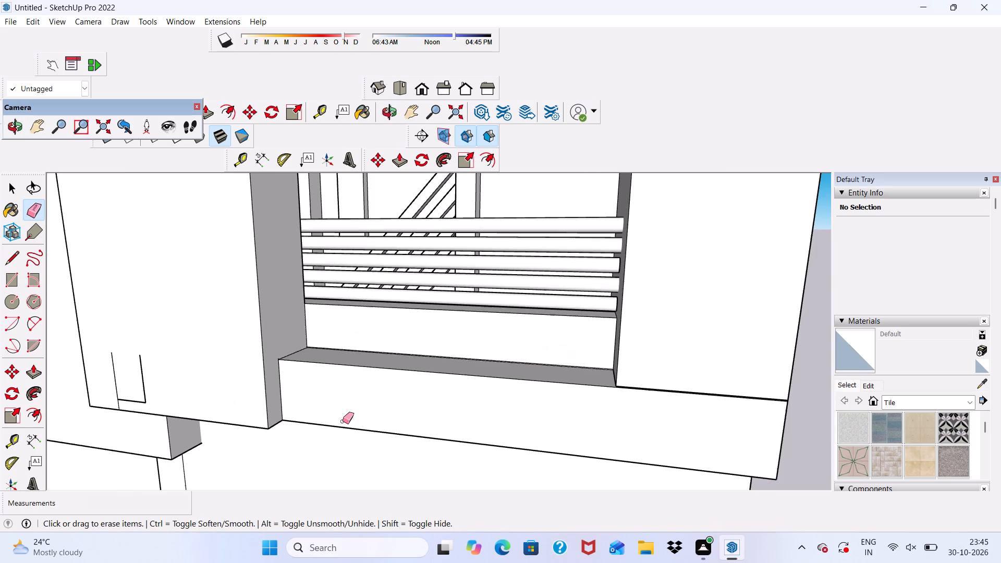
Erase the stray vertical and horizontal lines near the bottom corner of the projecting panel's front face.
middle_drag(341, 418, 413, 414)
scroll(162, 414, up, 4)
drag(74, 370, 127, 424)
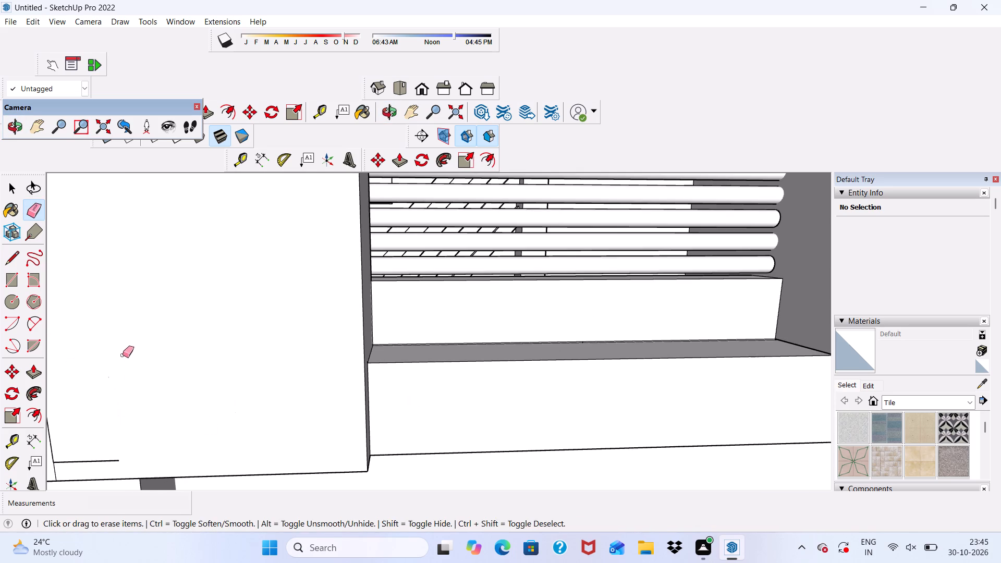
scroll(127, 356, down, 6)
middle_drag(223, 375, 154, 360)
scroll(157, 360, up, 4)
drag(123, 360, 127, 364)
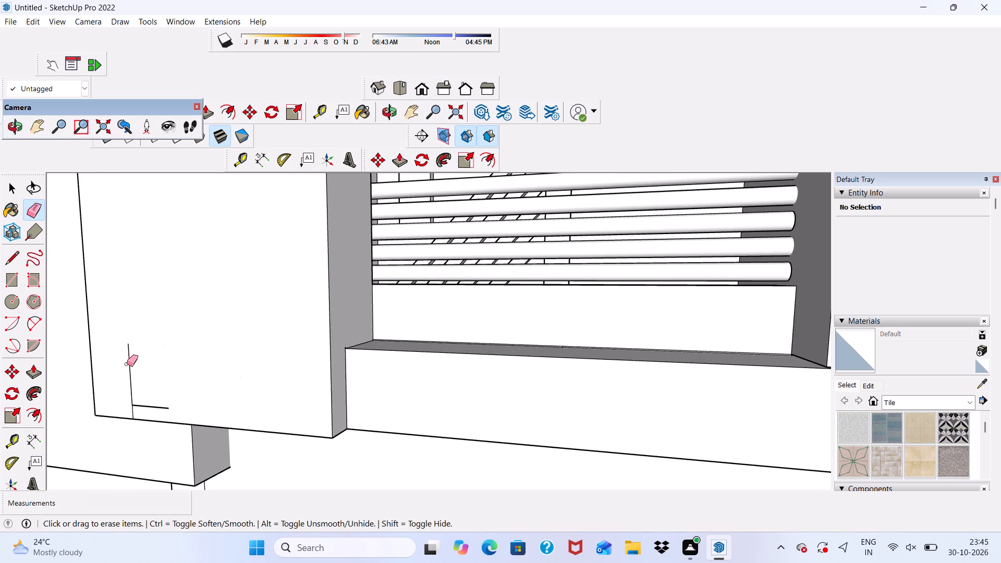
drag(127, 364, 139, 407)
click(135, 407)
Erase the tiny leftover edge specks near the bottom of the projecting panel's front face.
scroll(125, 368, down, 5)
middle_drag(127, 374, 196, 375)
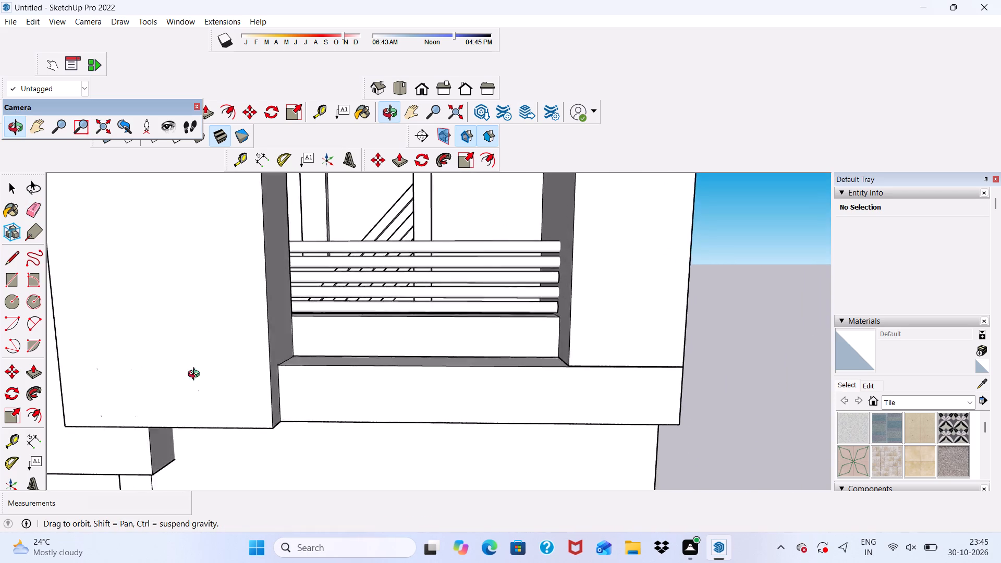
middle_drag(196, 375, 364, 346)
scroll(355, 345, up, 1)
scroll(322, 324, down, 9)
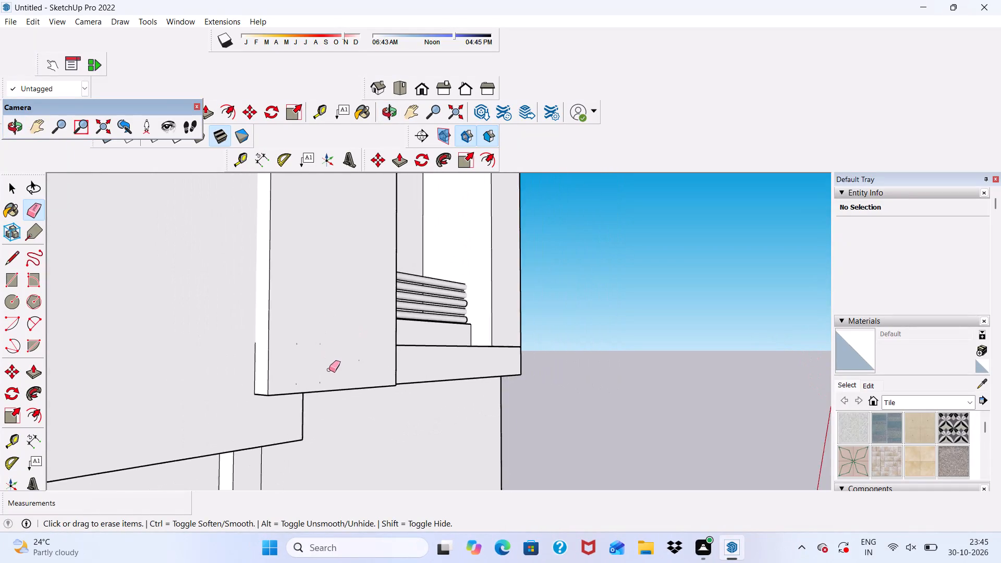
middle_drag(329, 370, 270, 377)
scroll(280, 372, up, 4)
drag(263, 338, 266, 346)
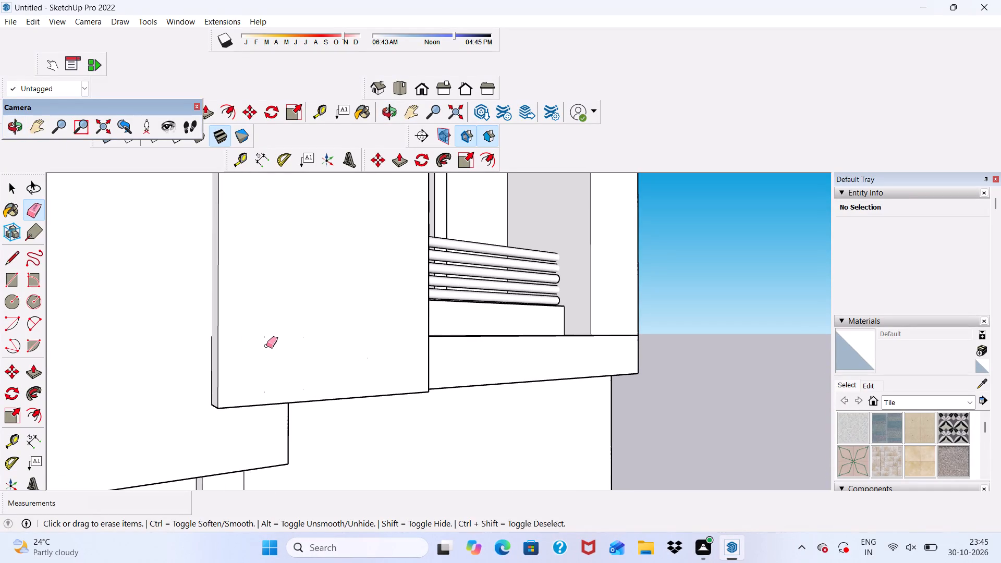
drag(266, 346, 266, 350)
drag(261, 337, 250, 354)
drag(261, 335, 266, 353)
drag(266, 329, 270, 379)
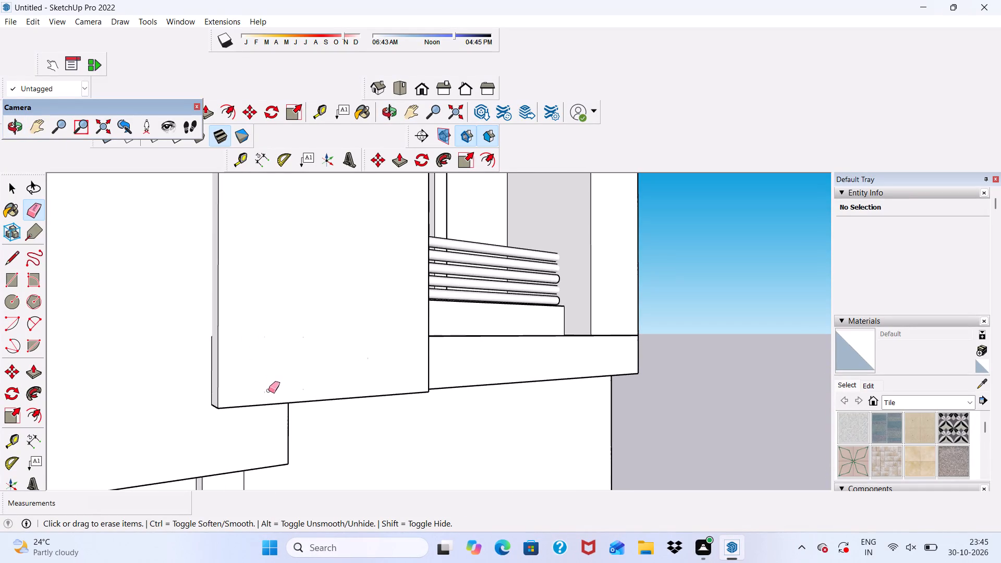
drag(268, 390, 261, 394)
drag(259, 379, 271, 384)
Erase both segments of the vertical line where the panel's narrow side face meets the tall block's wall.
scroll(274, 288, down, 7)
middle_drag(342, 345, 336, 345)
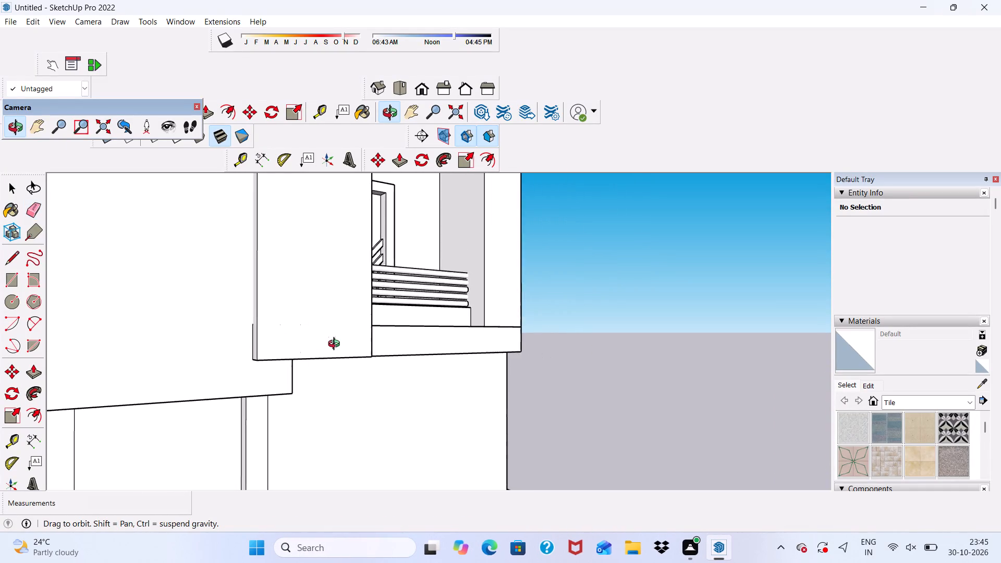
middle_drag(336, 345, 234, 359)
scroll(233, 360, up, 1)
scroll(233, 361, down, 6)
scroll(292, 251, up, 2)
scroll(295, 251, down, 15)
scroll(320, 260, up, 11)
middle_drag(313, 232, 444, 257)
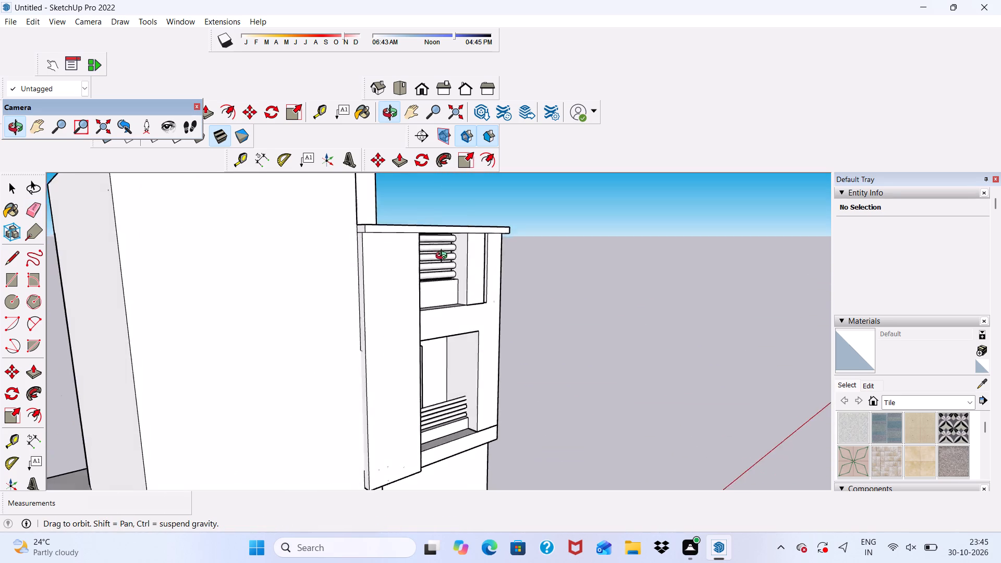
middle_drag(444, 257, 445, 263)
scroll(351, 235, up, 5)
scroll(353, 443, up, 5)
scroll(377, 413, down, 1)
scroll(387, 400, up, 5)
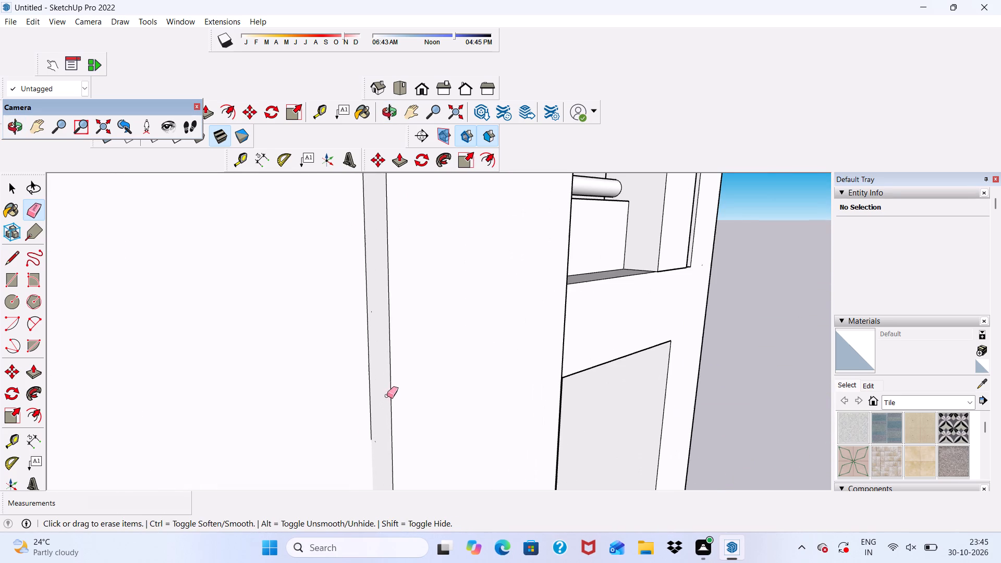
click(371, 386)
scroll(369, 314, up, 4)
click(365, 293)
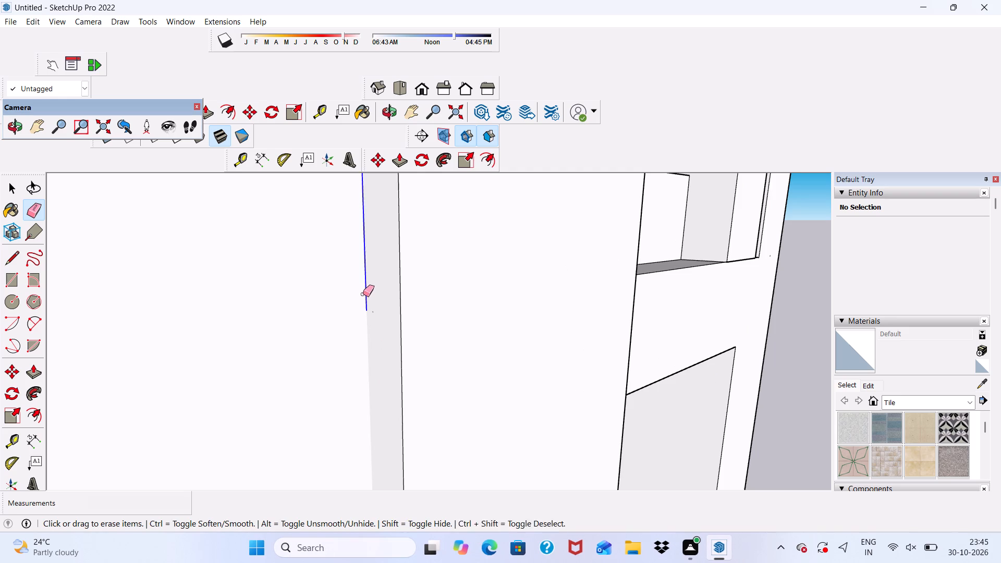
Erase the tiny leftover specks along the joint between the panel's narrow side face and the tall block's wall.
scroll(370, 292, down, 7)
scroll(357, 304, up, 4)
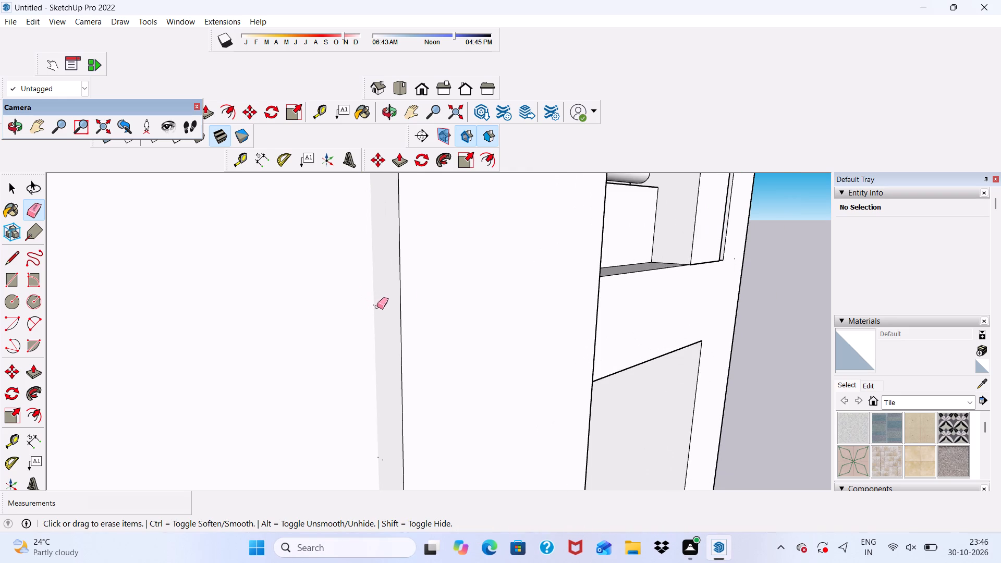
drag(381, 303, 382, 308)
drag(381, 305, 379, 311)
drag(379, 305, 380, 312)
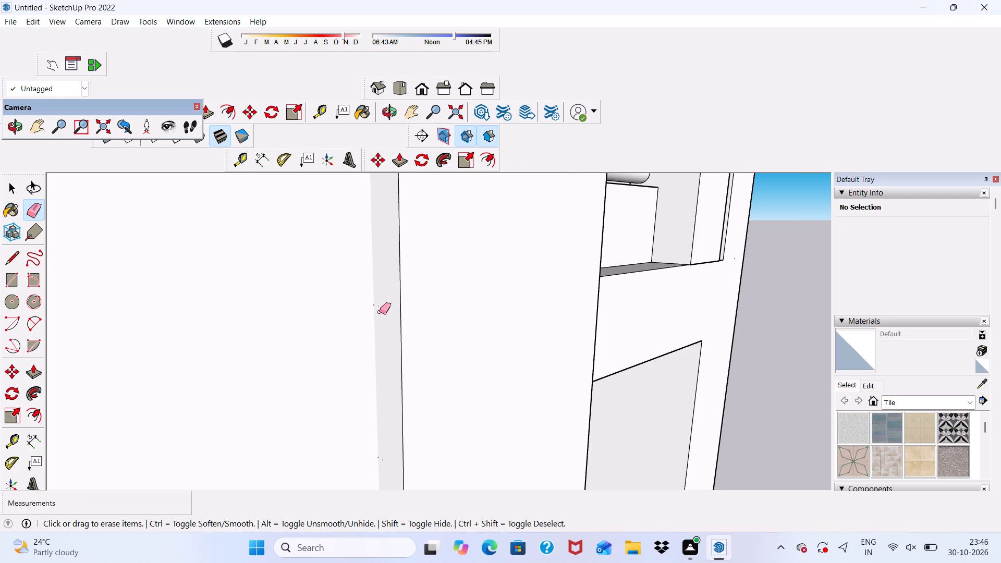
drag(380, 312, 380, 313)
drag(380, 302, 380, 320)
scroll(382, 292, down, 5)
scroll(384, 319, up, 11)
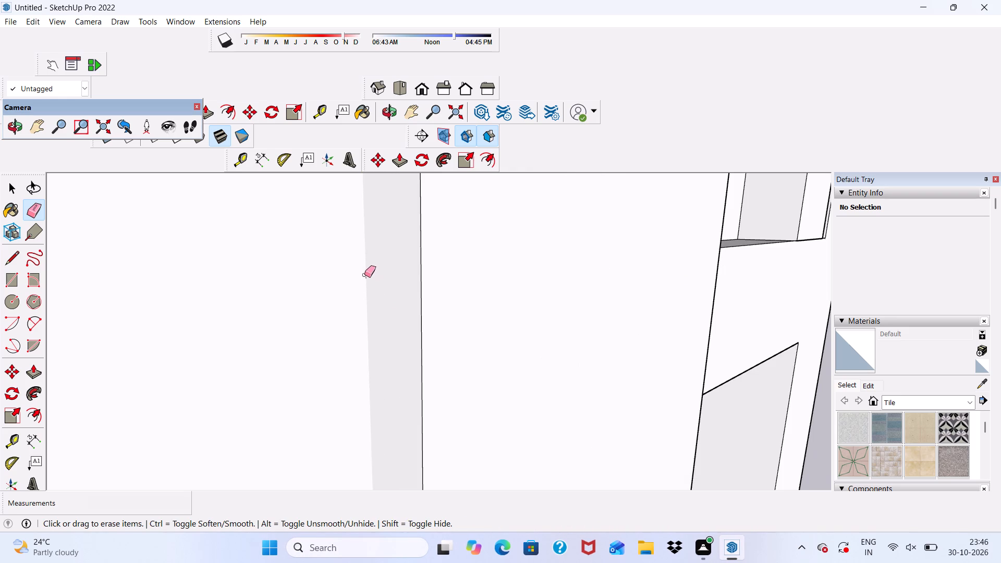
drag(364, 275, 367, 286)
scroll(367, 270, down, 6)
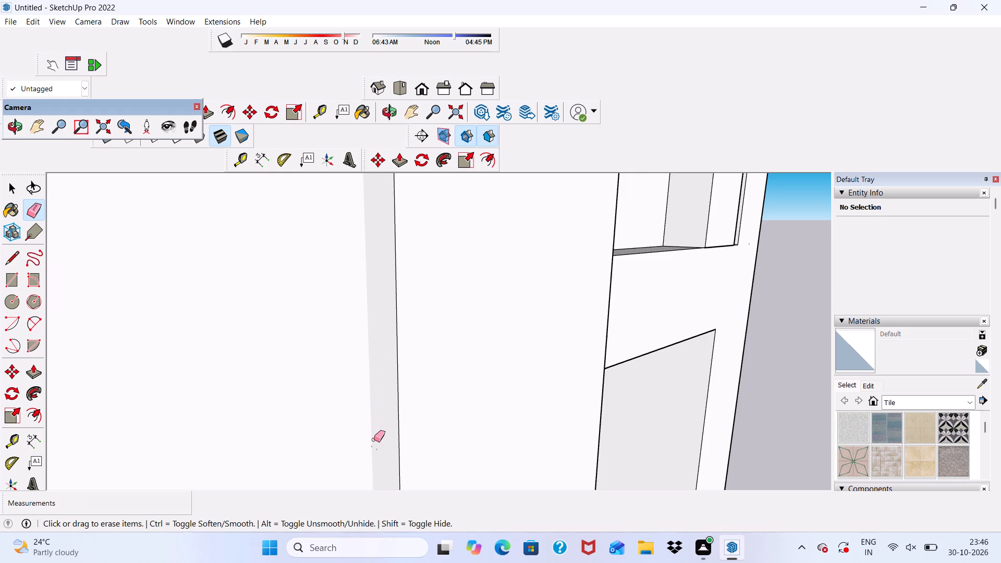
scroll(374, 439, down, 2)
middle_drag(375, 439, 407, 425)
scroll(418, 438, up, 2)
drag(420, 428, 423, 434)
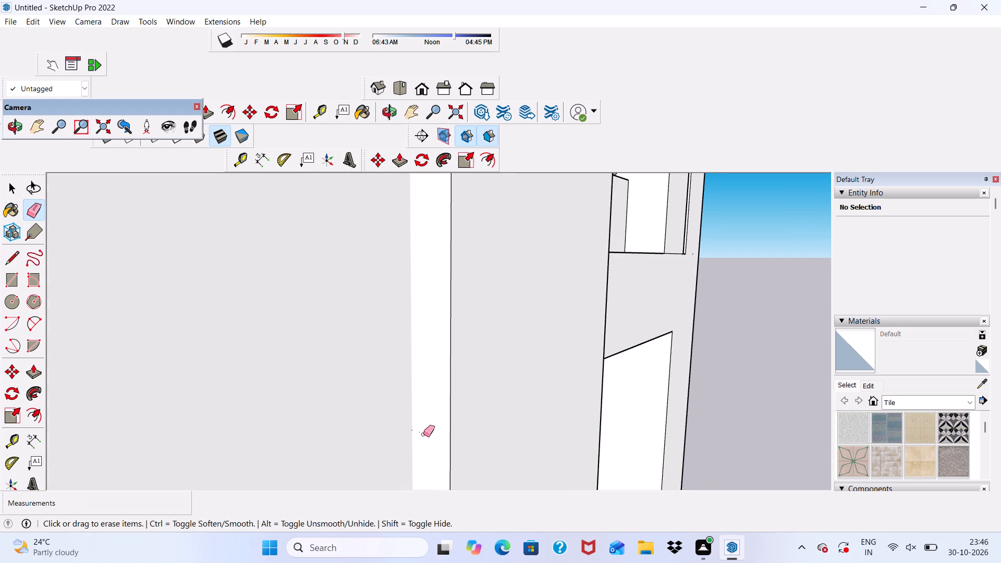
drag(421, 430, 420, 443)
drag(418, 427, 422, 440)
drag(420, 426, 421, 438)
drag(414, 426, 414, 433)
drag(414, 425, 413, 433)
drag(413, 426, 413, 432)
scroll(409, 414, down, 4)
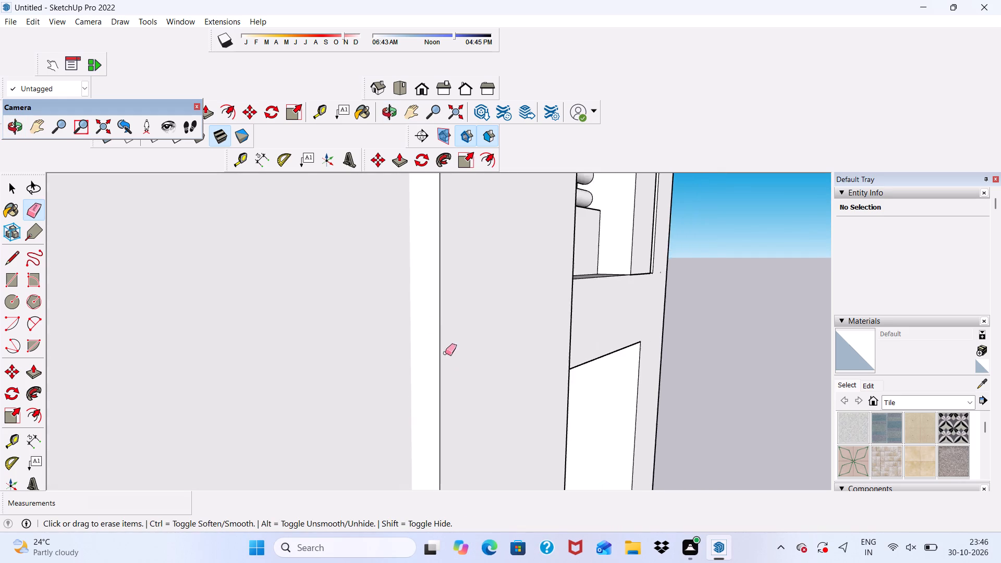
Examine the tall block's upper walls, the top slab and the facade from above for leftover edges.
scroll(419, 327, down, 17)
middle_drag(430, 386, 286, 431)
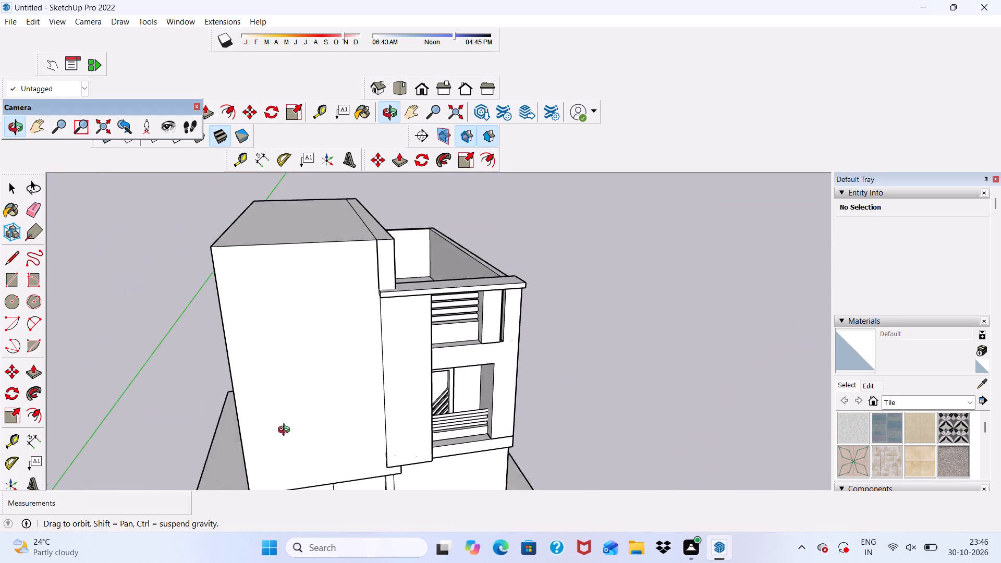
middle_drag(286, 431, 267, 430)
scroll(294, 310, up, 13)
scroll(320, 248, down, 5)
middle_drag(311, 282, 393, 283)
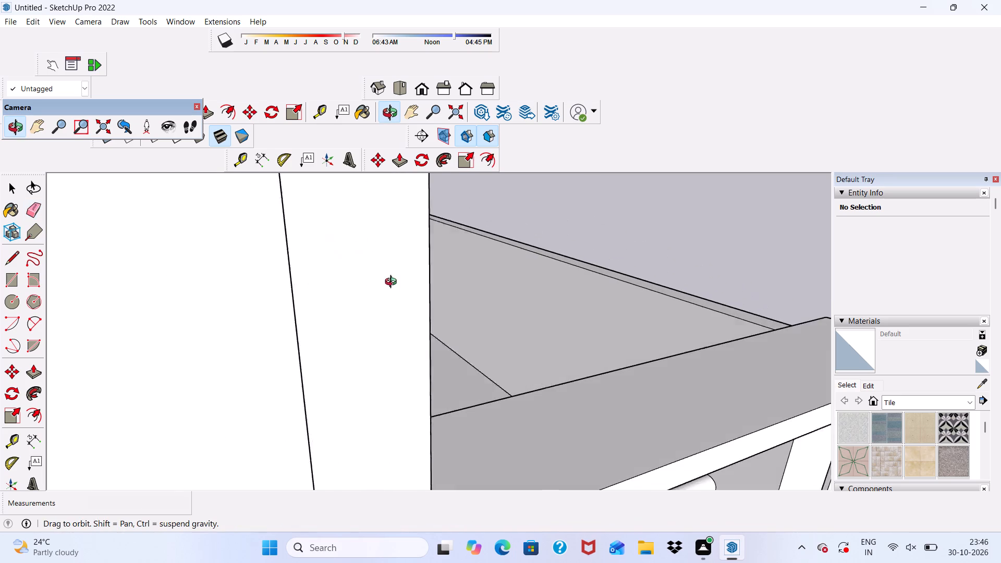
middle_drag(393, 283, 402, 283)
drag(326, 315, 308, 332)
scroll(316, 286, down, 6)
scroll(396, 278, down, 6)
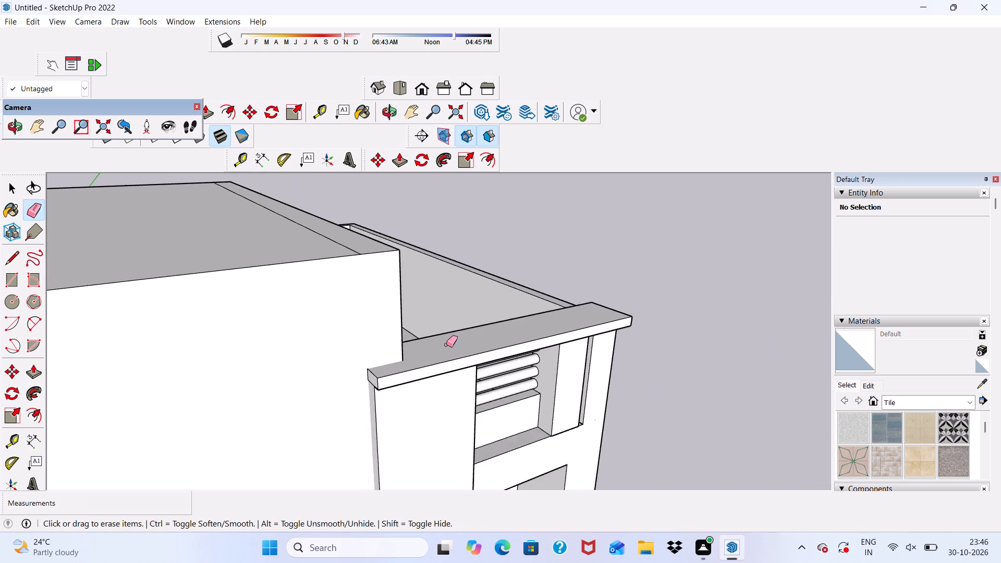
middle_drag(449, 345, 297, 300)
scroll(318, 298, up, 2)
scroll(437, 275, down, 7)
scroll(499, 278, up, 7)
scroll(517, 291, down, 6)
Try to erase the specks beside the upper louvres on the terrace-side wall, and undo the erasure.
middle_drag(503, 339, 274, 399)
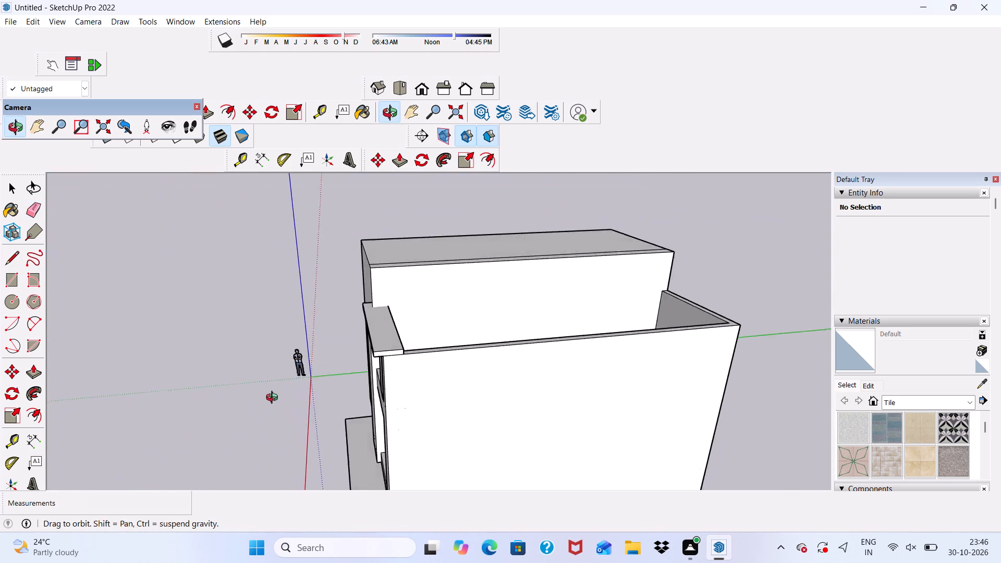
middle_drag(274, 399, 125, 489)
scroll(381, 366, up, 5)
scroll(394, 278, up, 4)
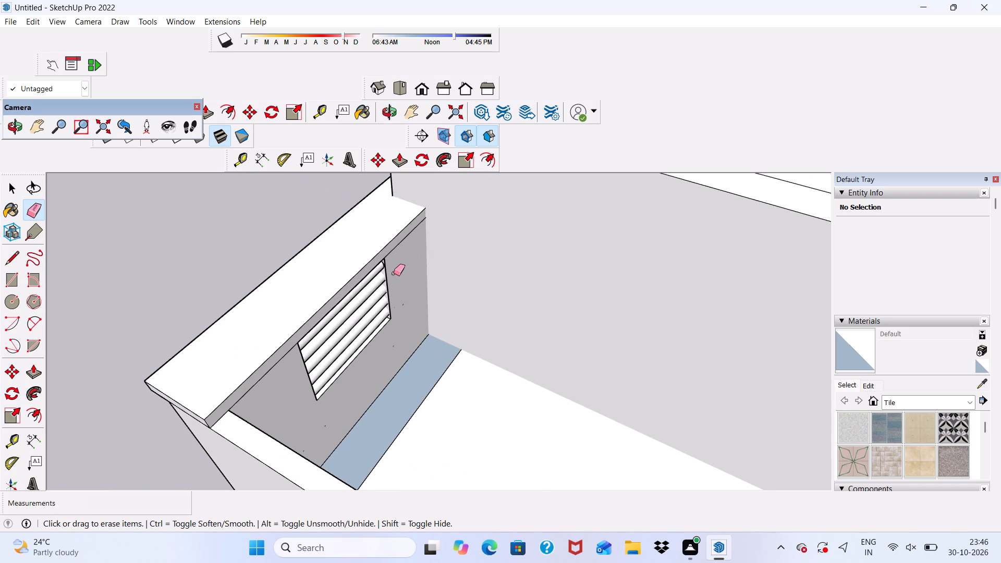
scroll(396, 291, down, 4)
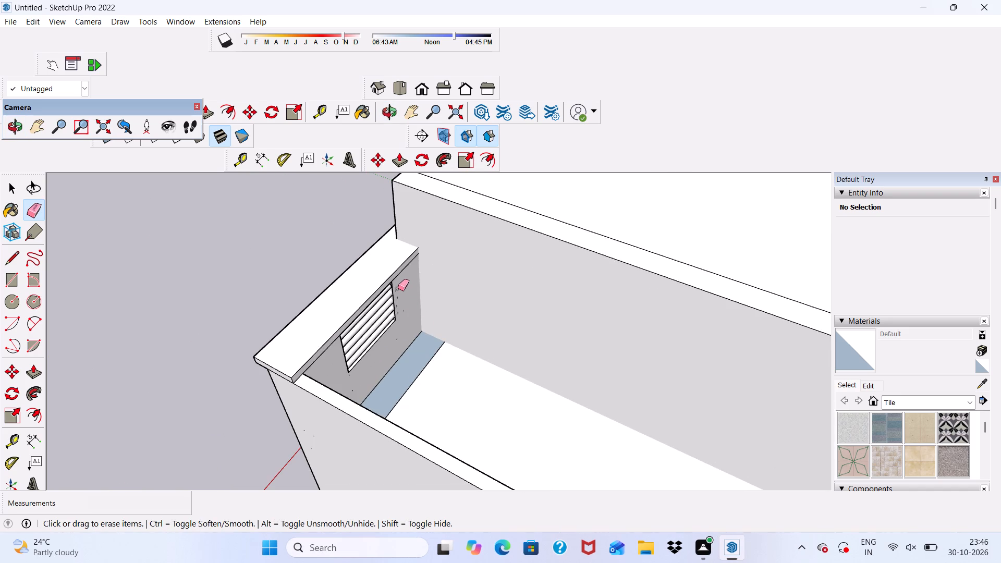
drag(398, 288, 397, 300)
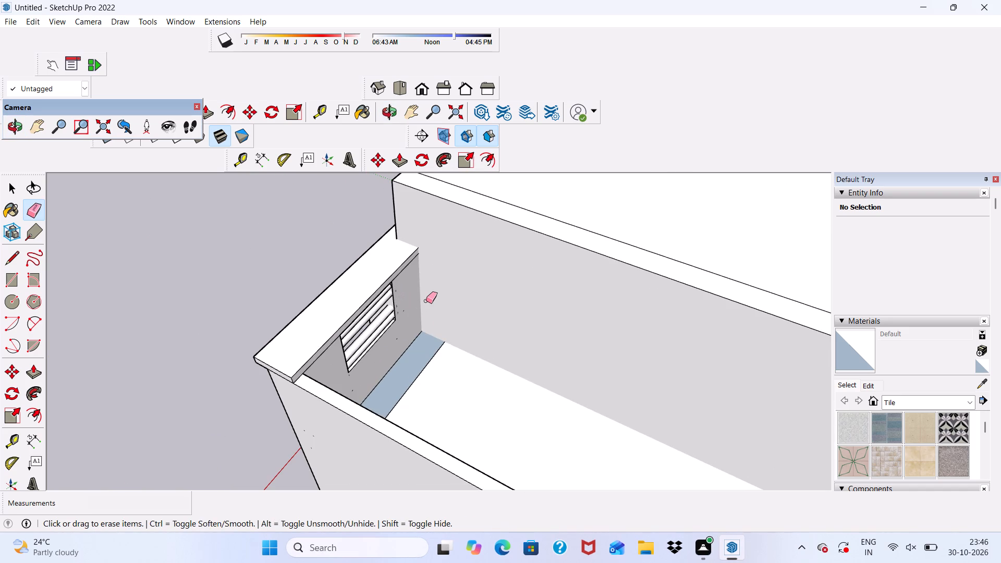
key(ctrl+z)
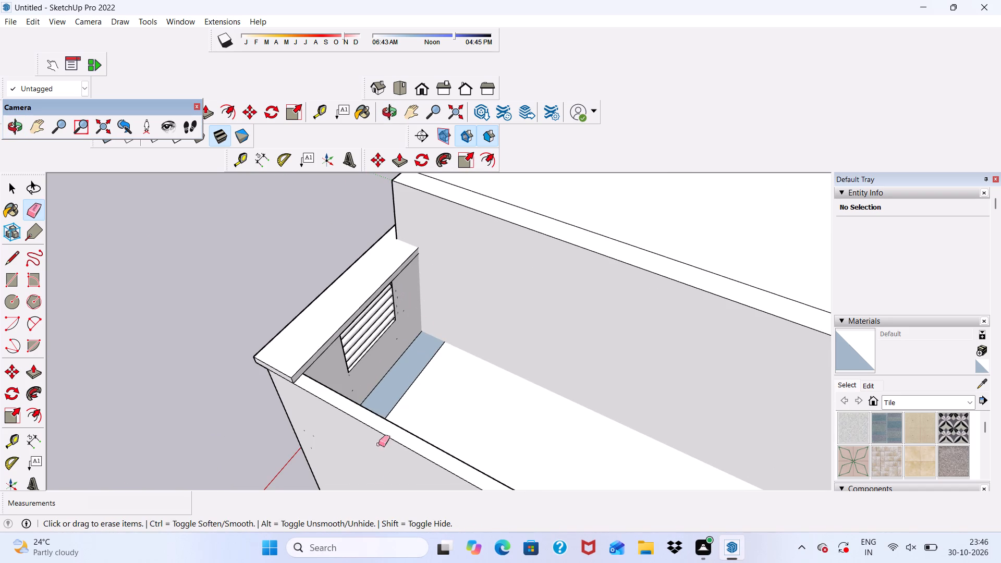
Erase the specks beside and below the upper louvres on the terrace-side wall, undoing any stray louvre erasure.
scroll(371, 471, up, 1)
scroll(393, 368, down, 1)
scroll(407, 301, up, 4)
drag(407, 301, 398, 317)
scroll(401, 312, down, 1)
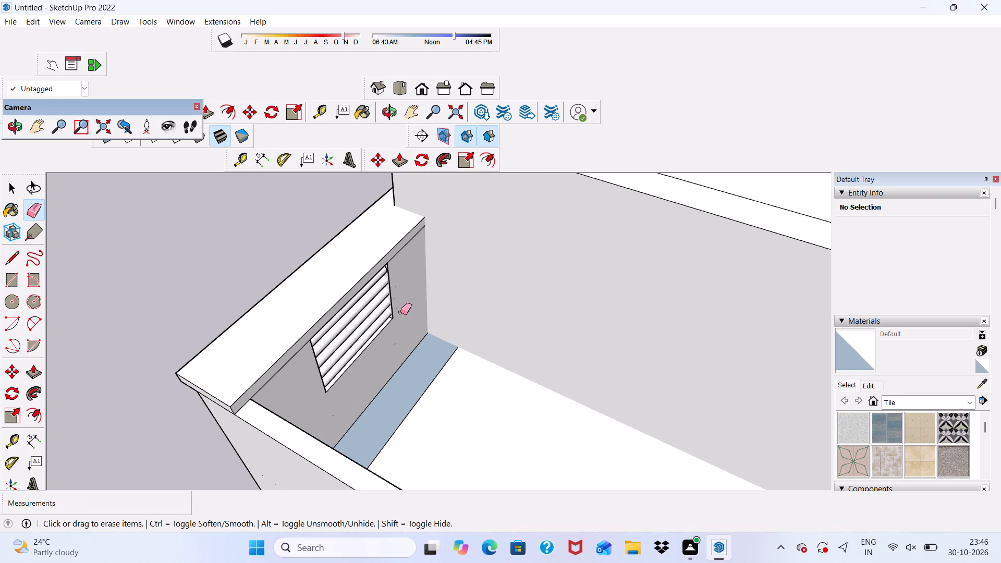
drag(395, 338, 392, 350)
drag(398, 310, 399, 298)
drag(395, 295, 396, 303)
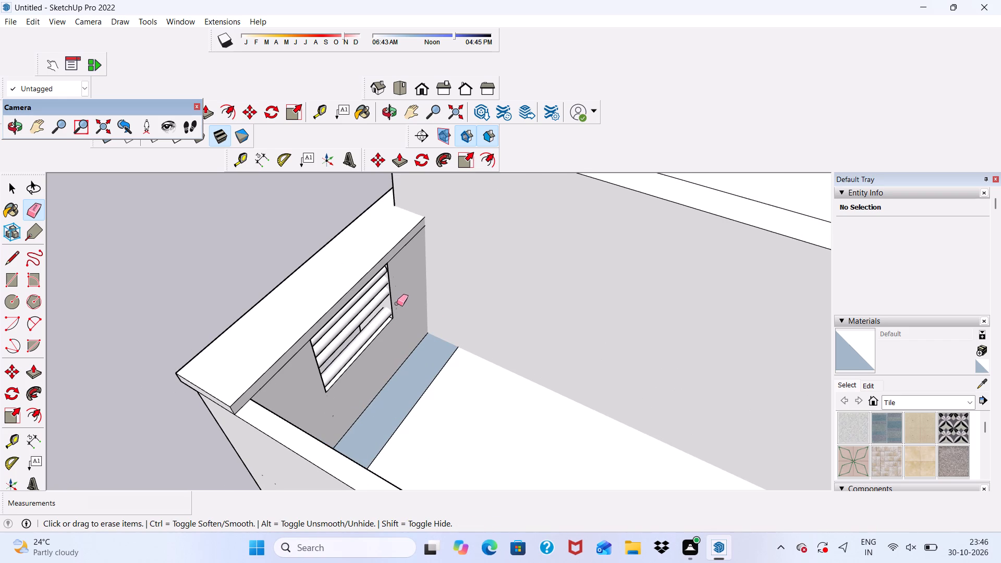
key(ctrl+z)
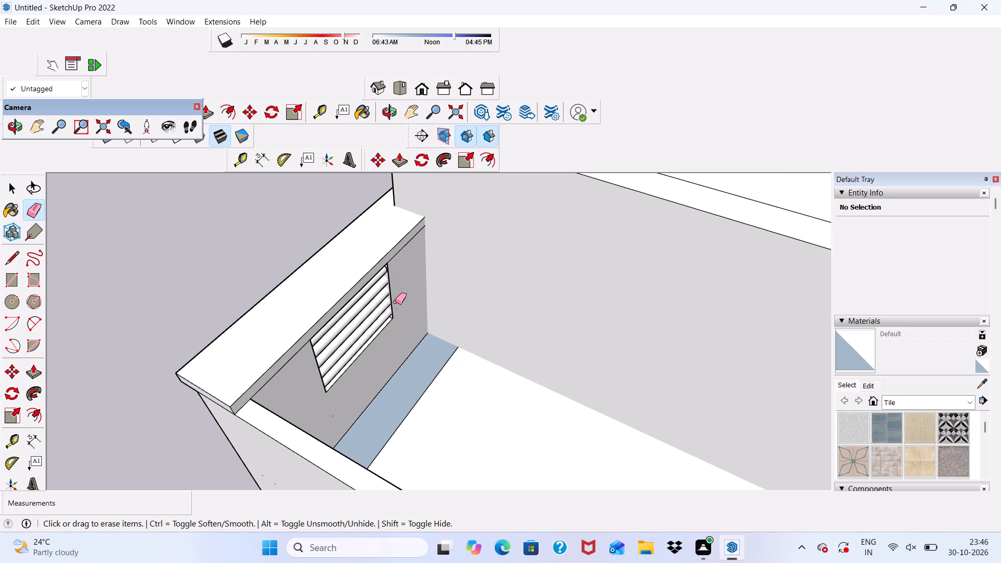
Erase the remaining specks on the lower part of the louvred terrace wall, just above the floor.
scroll(395, 304, down, 2)
scroll(418, 368, down, 3)
middle_drag(421, 387, 348, 400)
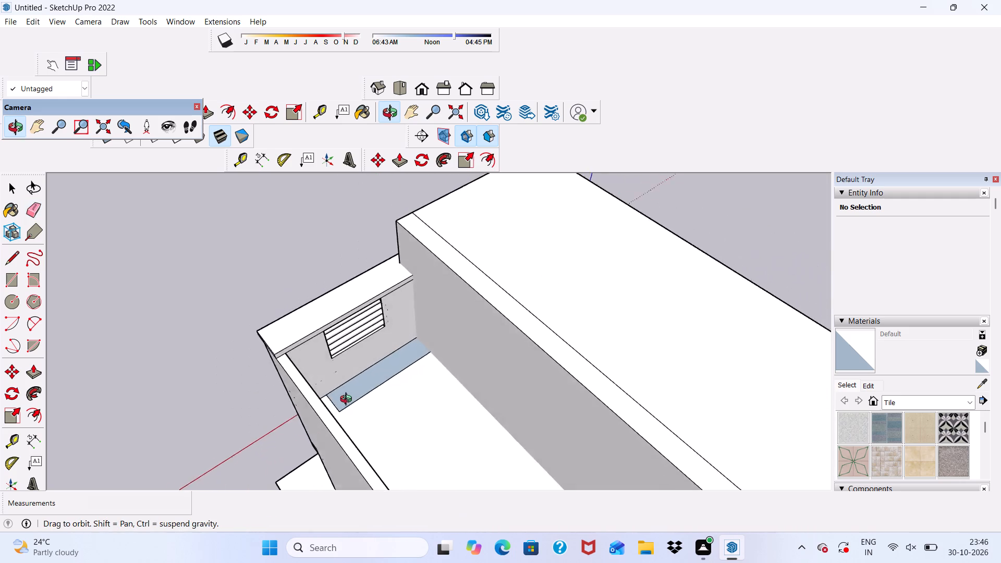
middle_drag(348, 400, 319, 402)
scroll(319, 370, up, 4)
click(329, 354)
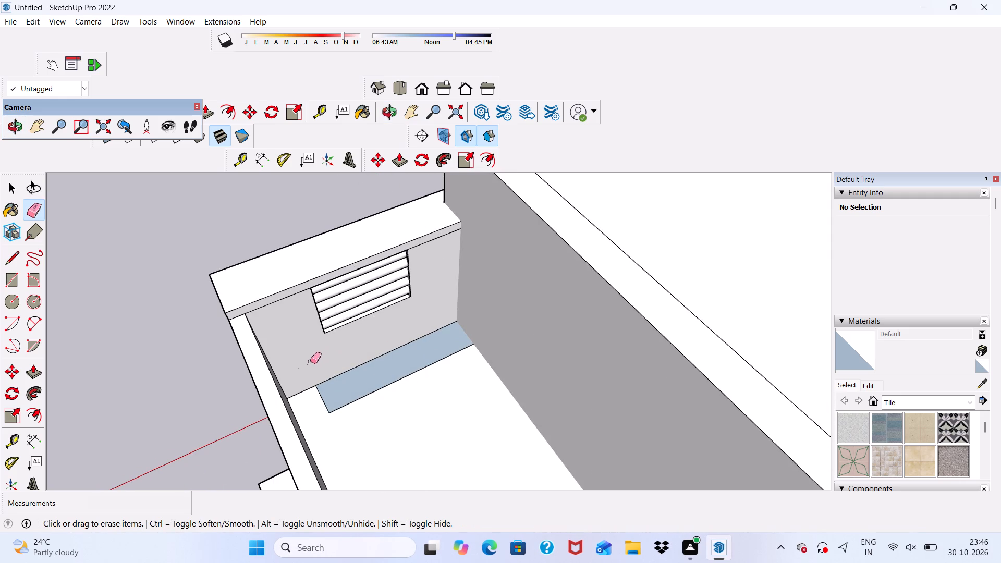
drag(309, 362, 291, 376)
drag(294, 363, 300, 371)
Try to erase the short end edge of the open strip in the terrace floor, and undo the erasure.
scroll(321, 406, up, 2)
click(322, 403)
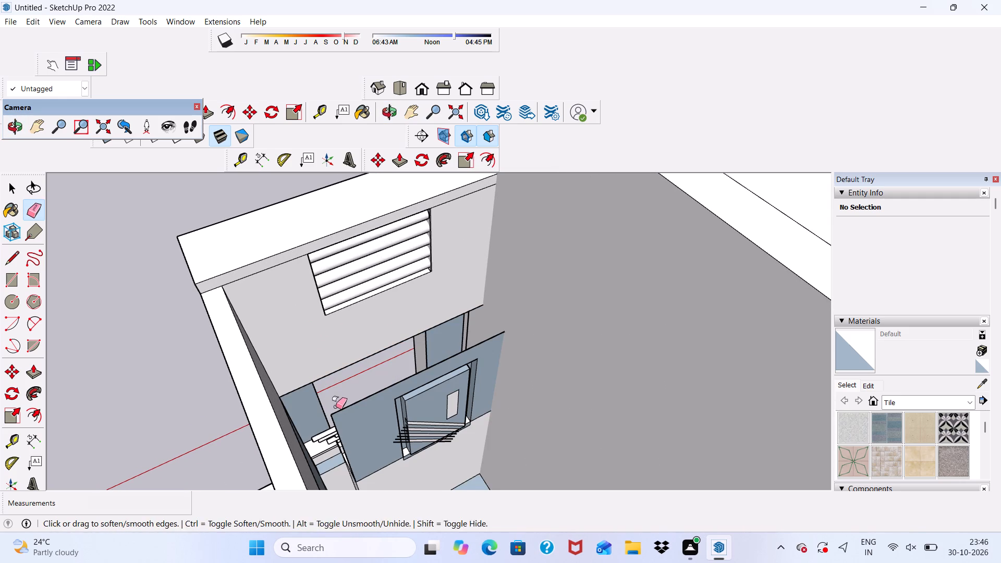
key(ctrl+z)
Push/pull the narrow floor strip at the foot of the louvred terrace wall by about 1/8".
key(space)
click(360, 384)
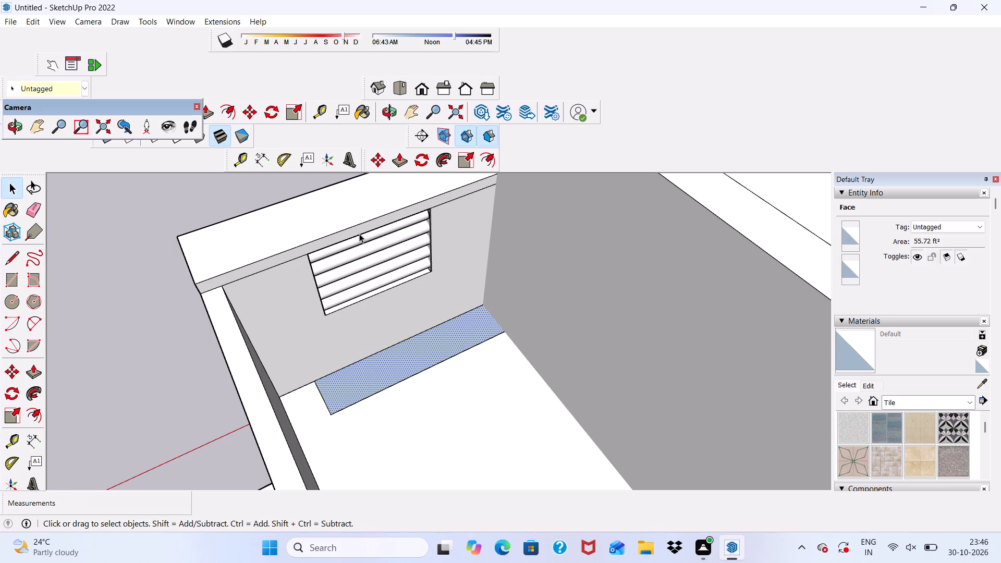
click(395, 160)
click(393, 373)
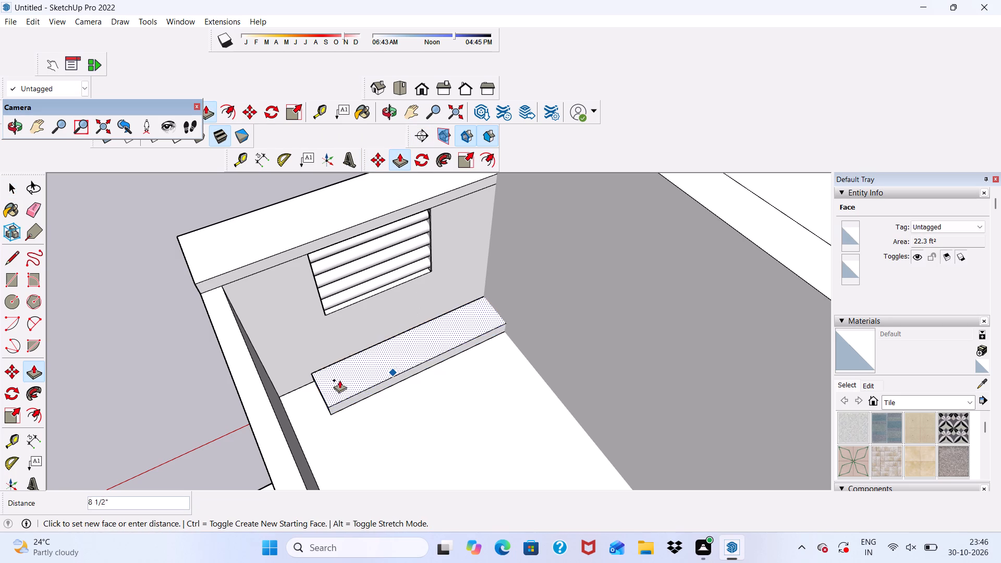
click(316, 419)
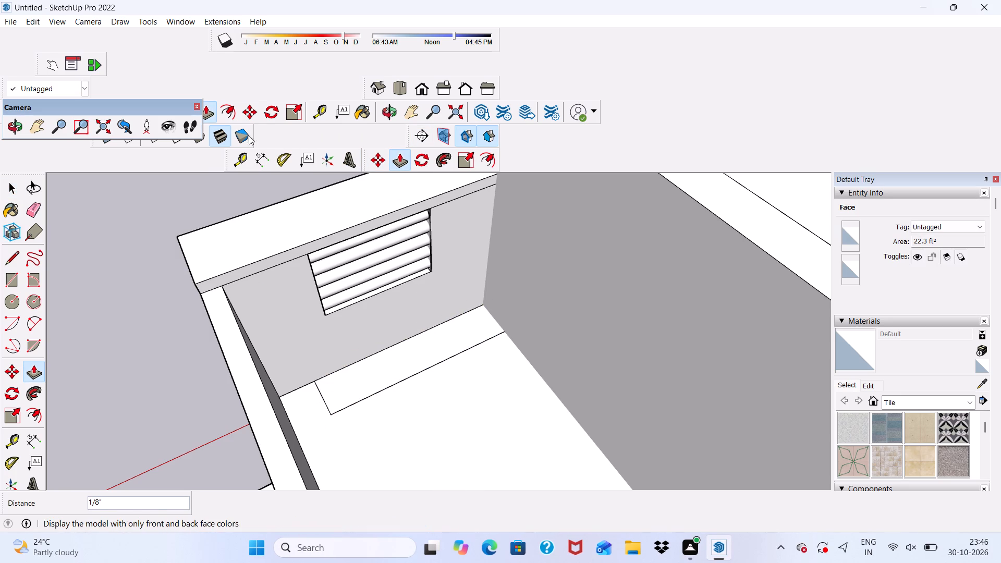
Erase the short and long outline edges of the narrow strip on the terrace floor, undoing stray erasures.
click(33, 201)
scroll(266, 378, up, 1)
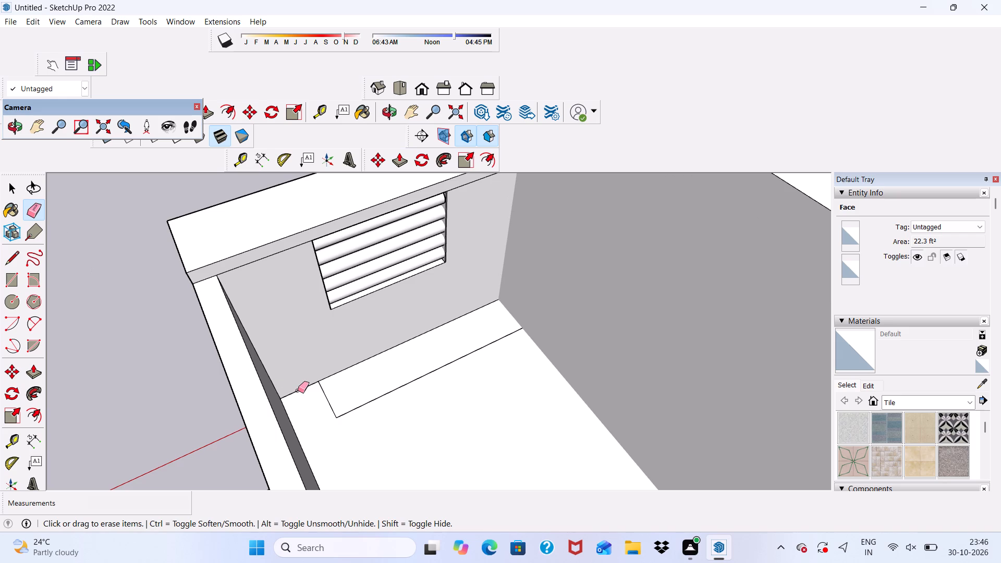
scroll(324, 388, up, 1)
drag(326, 401, 357, 409)
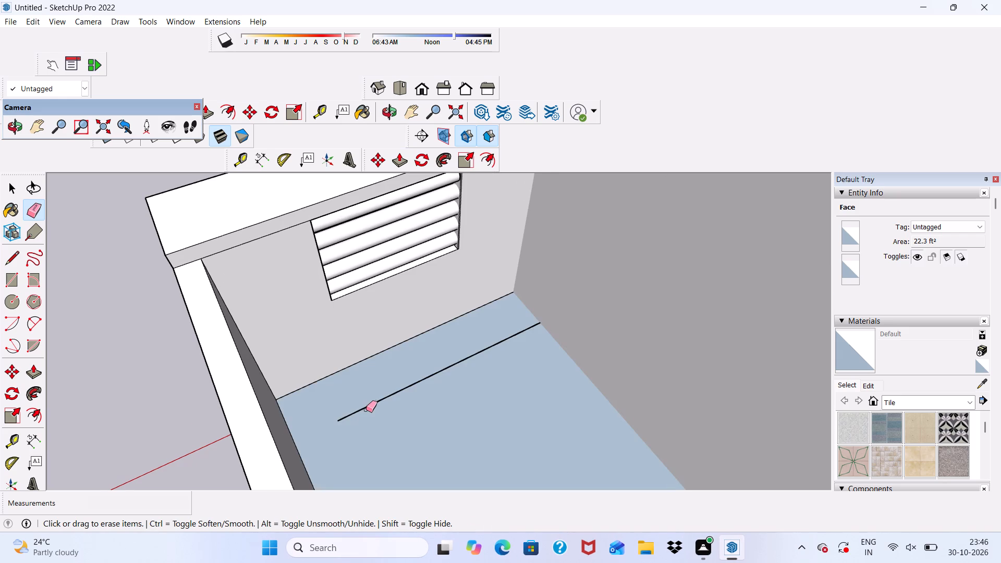
click(366, 409)
key(ctrl+z)
scroll(339, 359, down, 4)
drag(329, 373, 386, 380)
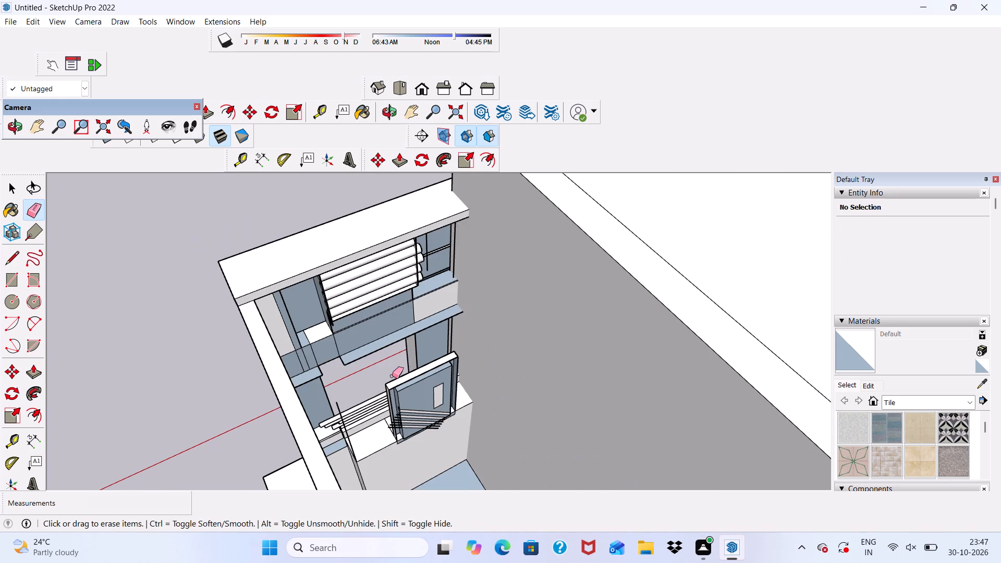
key(ctrl+z)
ctrl+click(375, 362)
key(ctrl+z)
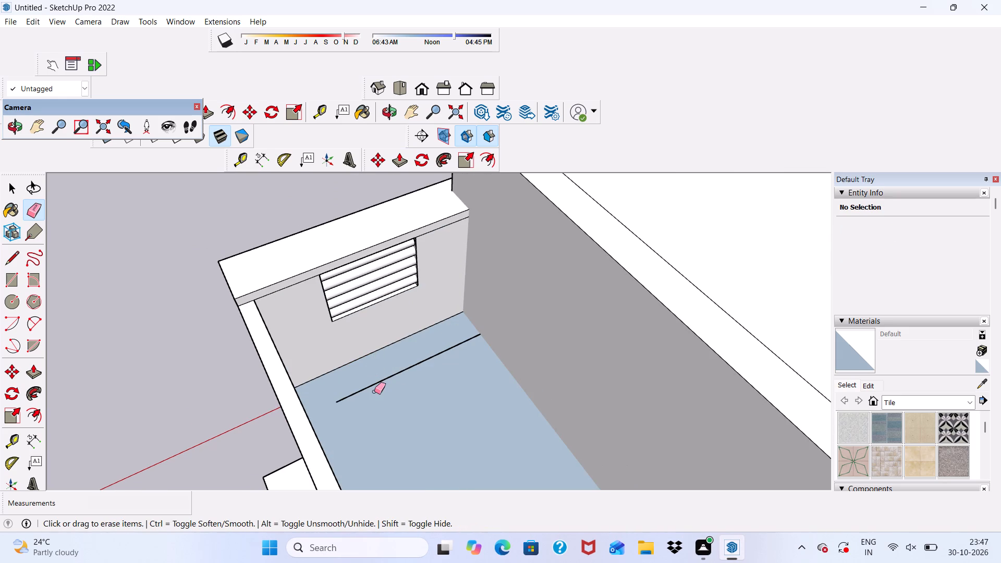
ctrl+click(374, 391)
Erase the upper specks on the blank side wall near the front corner, level with the facade's middle ledge.
scroll(351, 386, down, 1)
key(space)
middle_drag(362, 367, 797, 292)
middle_drag(509, 358, 627, 258)
scroll(544, 284, down, 5)
middle_drag(500, 358, 370, 395)
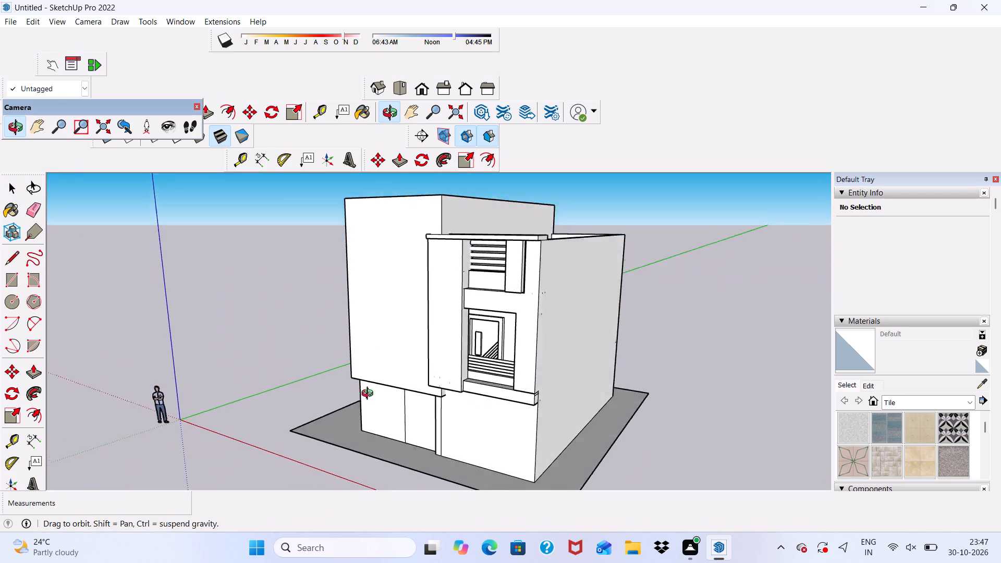
middle_drag(370, 395, 412, 406)
scroll(584, 266, up, 6)
middle_drag(469, 287, 451, 287)
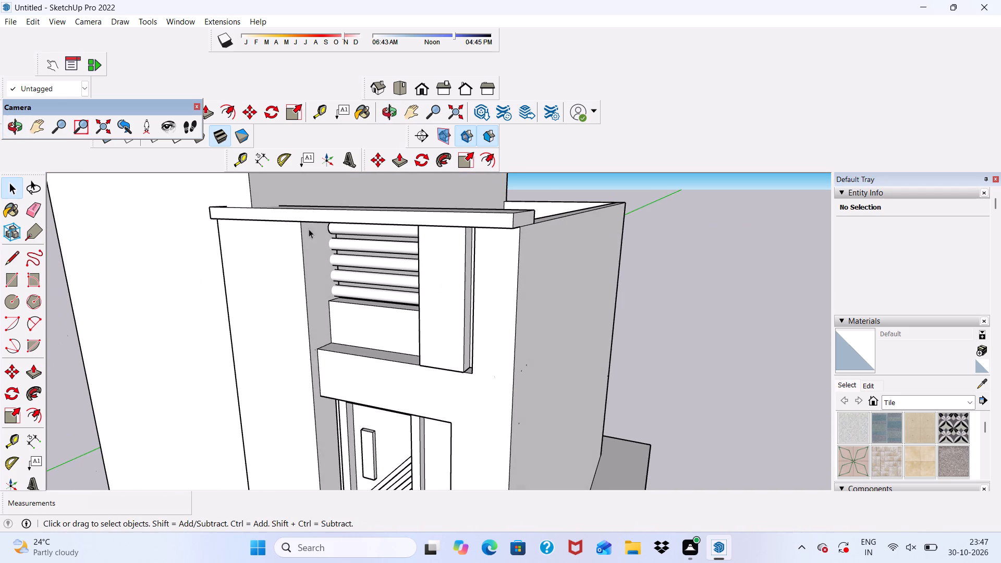
click(30, 210)
scroll(225, 337, down, 2)
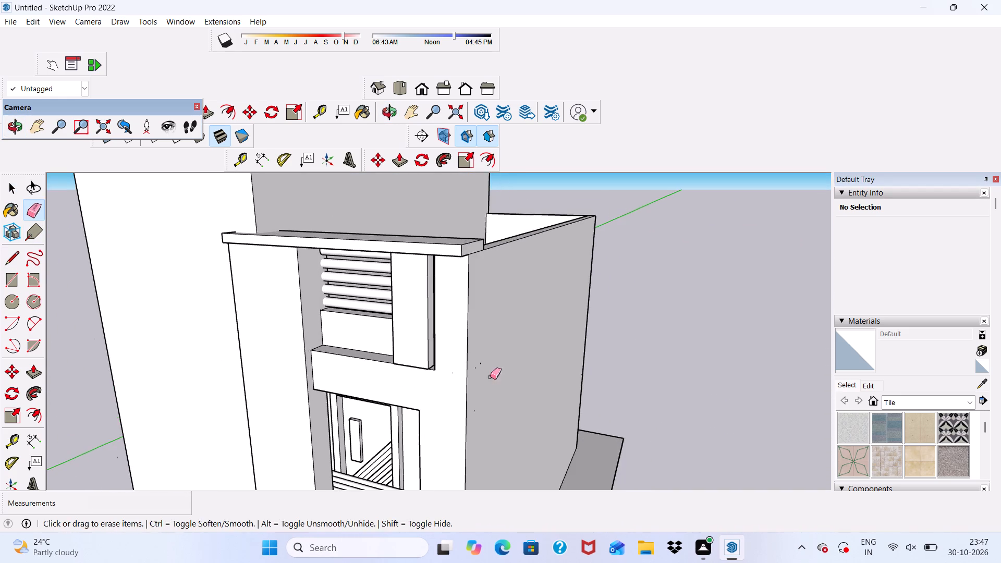
middle_drag(490, 377, 442, 369)
drag(465, 356, 454, 395)
drag(453, 357, 448, 372)
drag(448, 350, 441, 382)
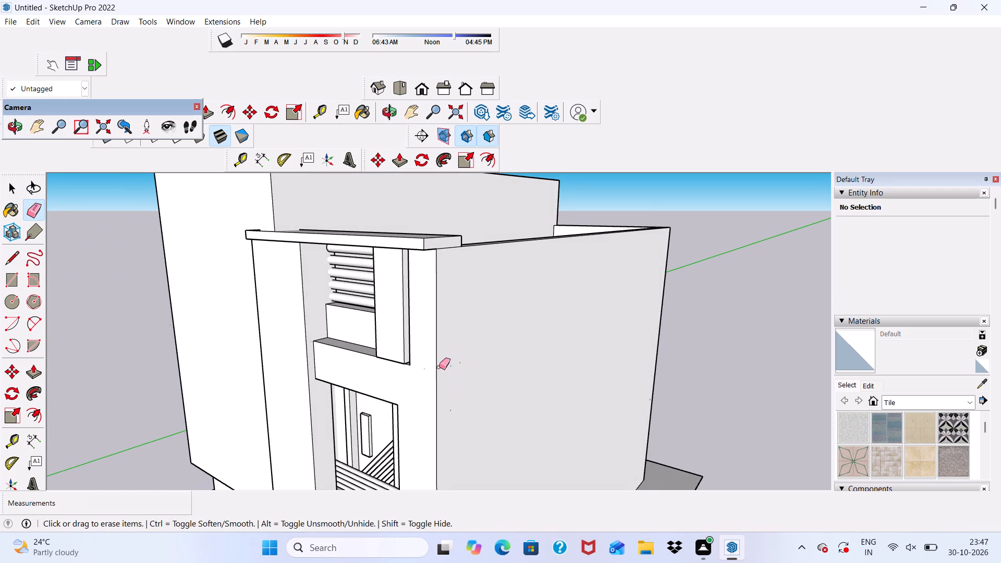
drag(443, 358, 448, 373)
drag(447, 364, 453, 381)
drag(451, 360, 449, 372)
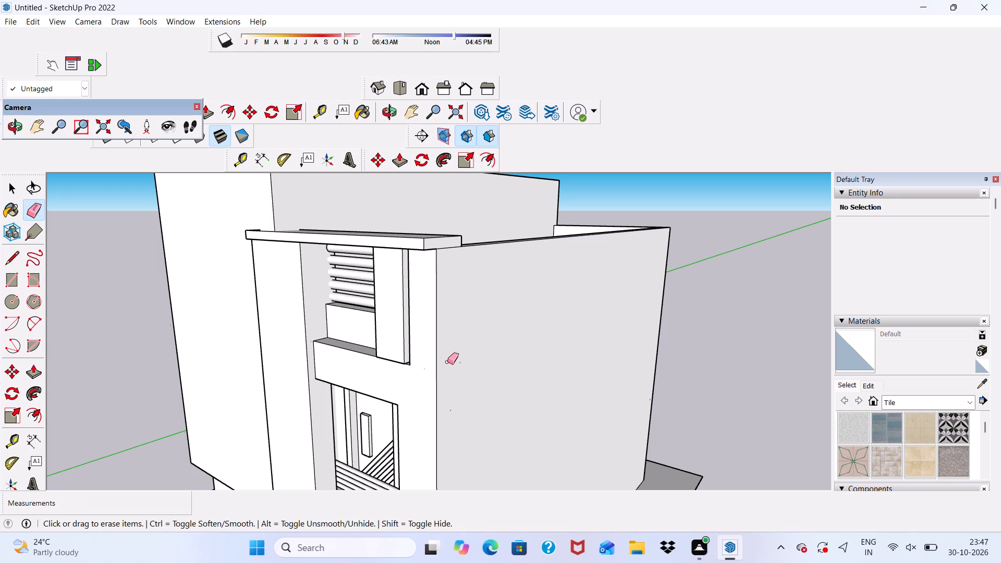
drag(447, 362, 450, 373)
drag(467, 368, 462, 379)
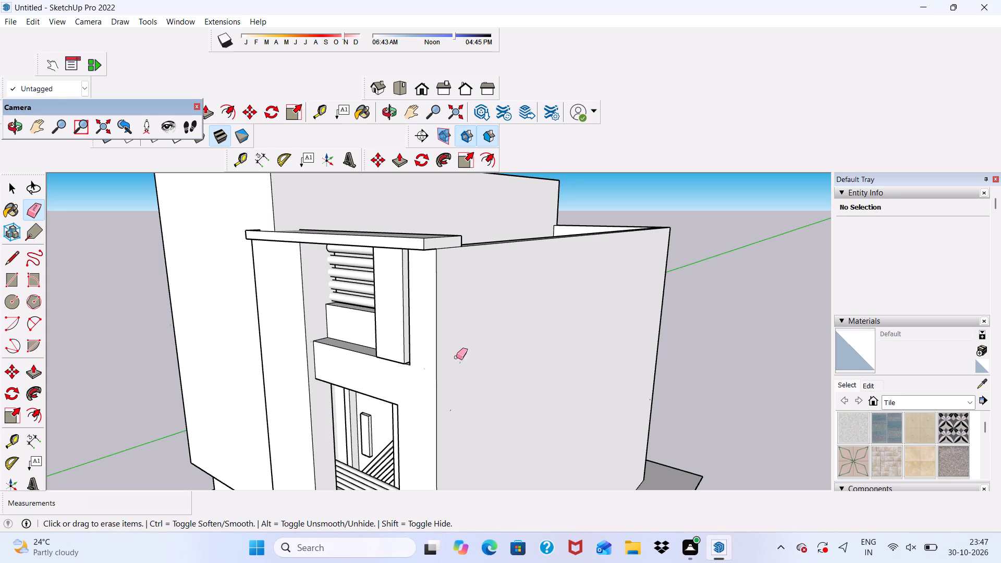
drag(456, 357, 460, 364)
Erase the lower specks on the blank side wall near the front corner.
drag(459, 355, 445, 421)
drag(447, 406, 453, 420)
drag(447, 407, 452, 422)
drag(449, 410, 455, 429)
scroll(454, 427, down, 3)
drag(470, 346, 462, 372)
drag(462, 319, 470, 389)
drag(471, 389, 476, 430)
drag(470, 405, 478, 454)
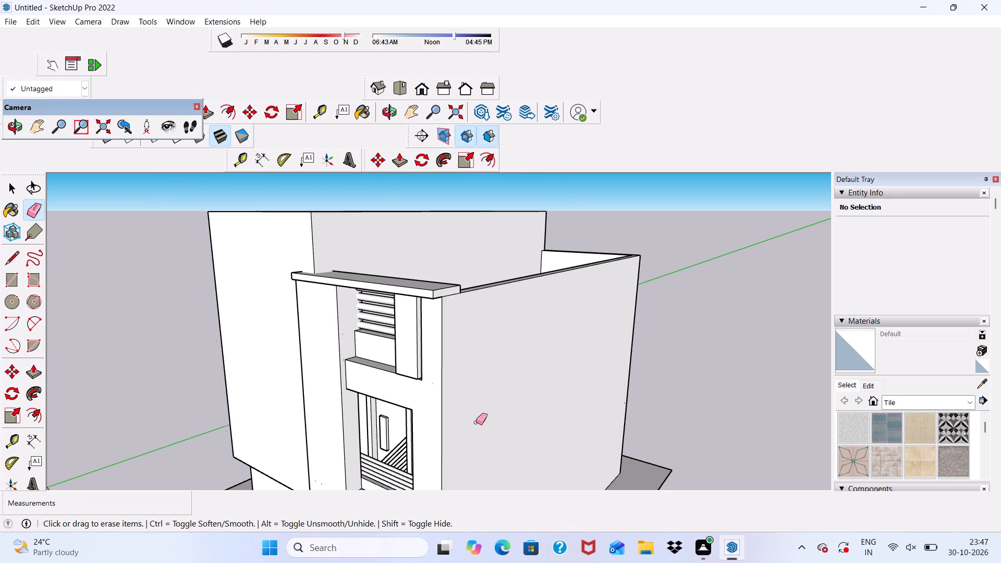
drag(478, 438, 486, 461)
drag(485, 429, 487, 437)
drag(487, 421, 488, 434)
Erase the speck on the front wall beside the lower corner of the louvred opening.
drag(433, 380, 430, 397)
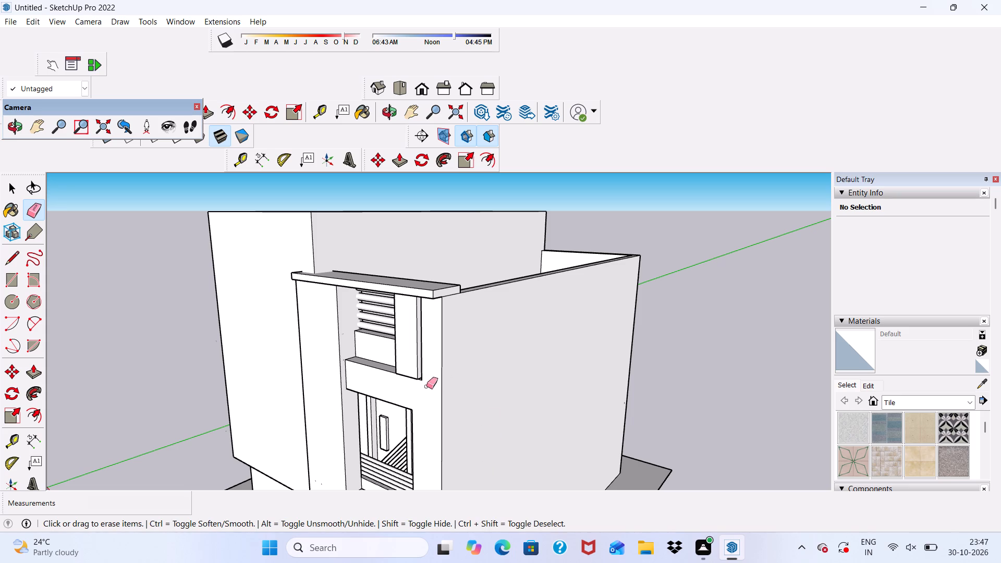
drag(428, 381, 426, 402)
drag(426, 386, 424, 420)
Erase the seam line running along the tall block's roof near its terrace-side edge.
scroll(462, 375, down, 3)
middle_drag(472, 371, 559, 353)
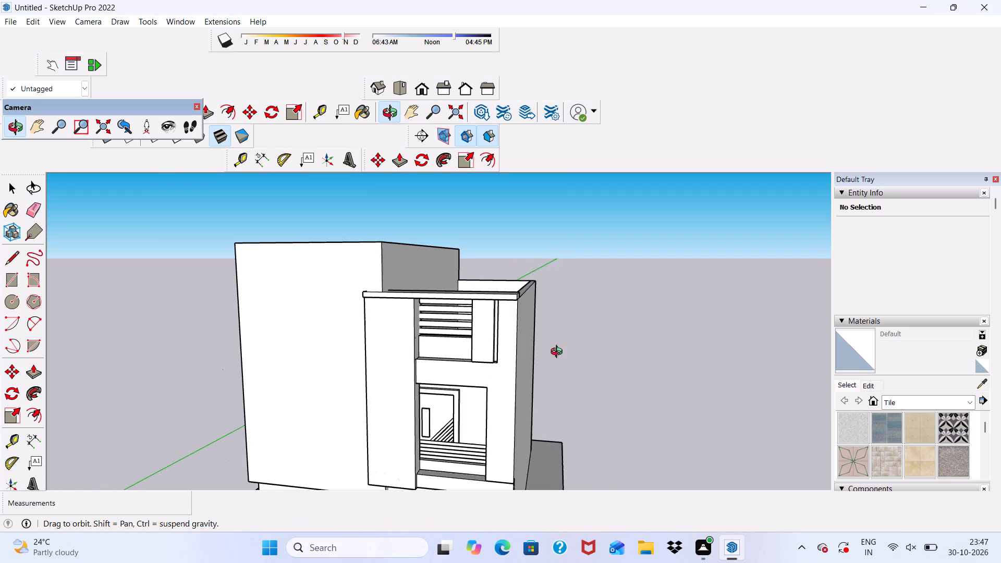
middle_drag(559, 353, 557, 353)
scroll(553, 351, down, 1)
click(553, 351)
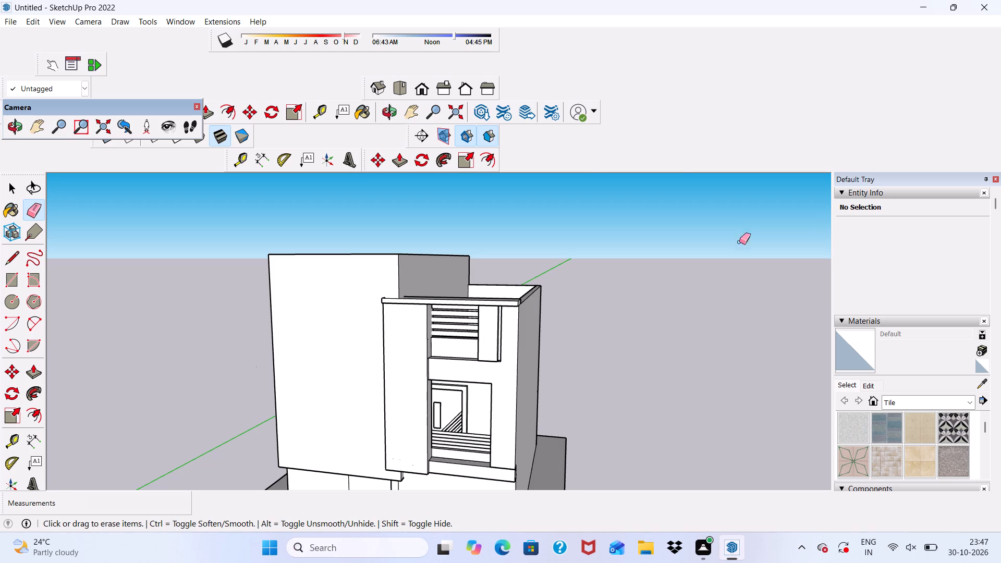
scroll(543, 152, down, 2)
middle_drag(500, 303, 474, 365)
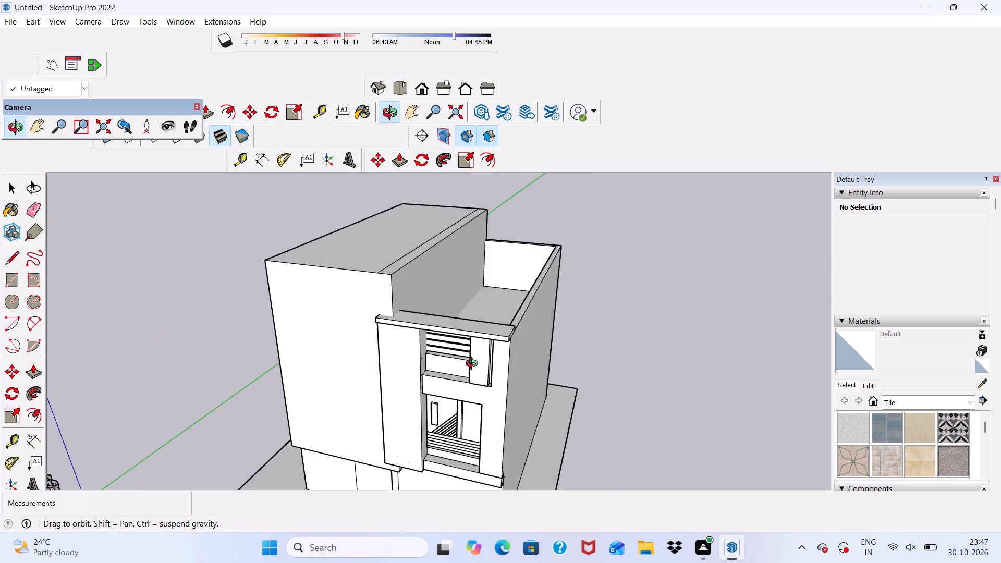
middle_drag(474, 365, 405, 406)
scroll(424, 210, up, 4)
click(418, 280)
scroll(418, 260, down, 6)
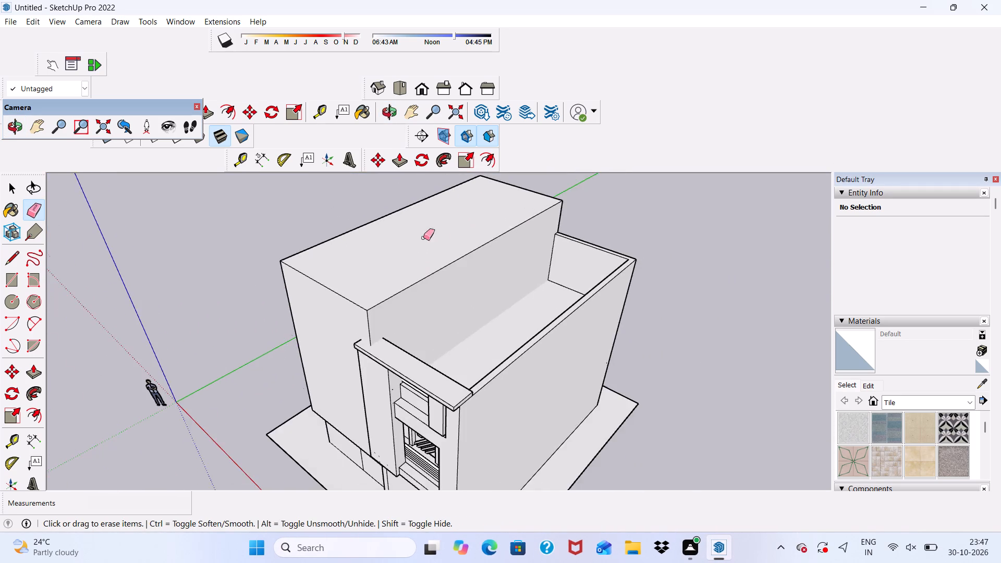
Examine the facade from below, around the joint of the projecting panel, tall block and ground-floor wall.
scroll(423, 238, down, 2)
middle_drag(399, 271, 562, 175)
scroll(576, 191, up, 1)
scroll(435, 282, down, 4)
middle_drag(413, 419, 429, 357)
scroll(429, 357, up, 4)
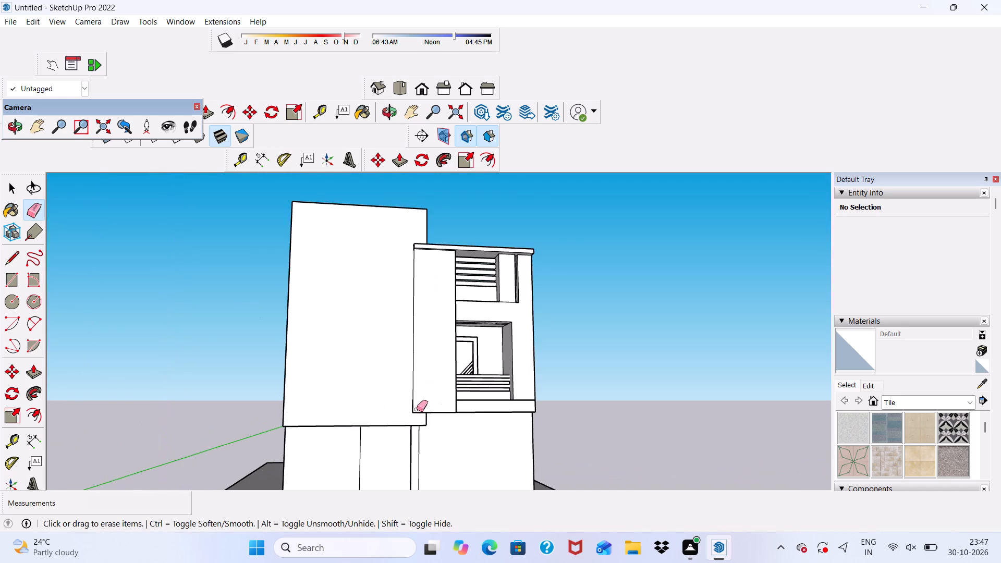
scroll(417, 409, up, 9)
middle_drag(396, 430, 450, 407)
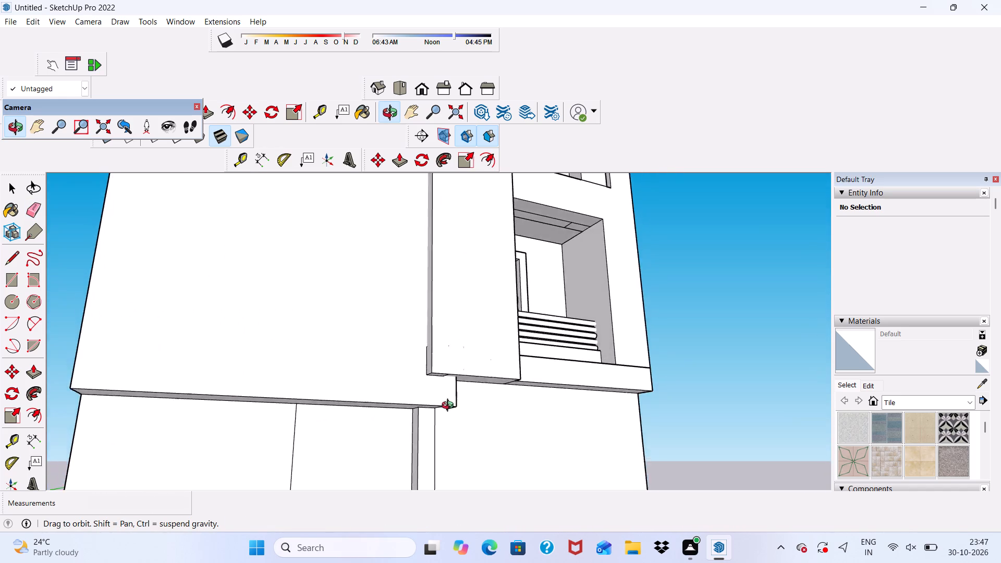
middle_drag(450, 407, 506, 409)
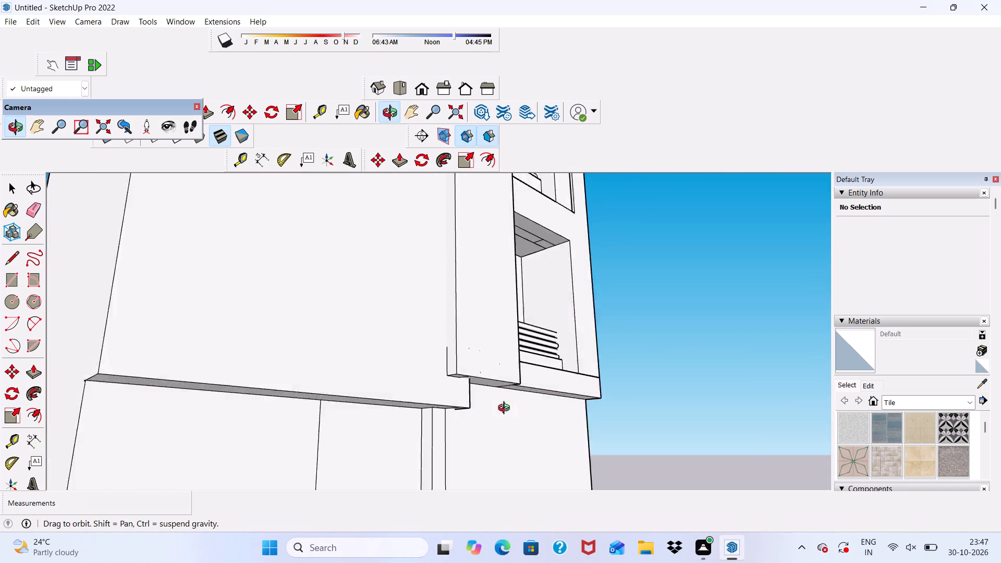
middle_drag(506, 409, 409, 418)
scroll(378, 389, up, 1)
scroll(394, 385, down, 2)
Push/pull the ground-floor wall face beneath the balcony opening outward by 7 7/8".
key(space)
scroll(444, 447, up, 1)
click(445, 446)
scroll(437, 430, down, 4)
middle_drag(436, 428, 313, 370)
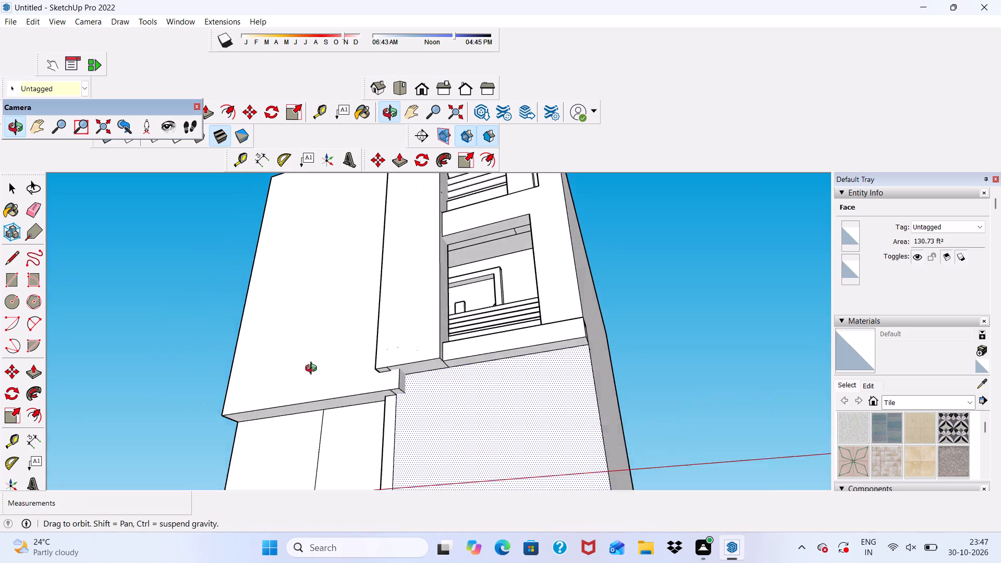
middle_drag(313, 370, 373, 396)
scroll(397, 419, up, 5)
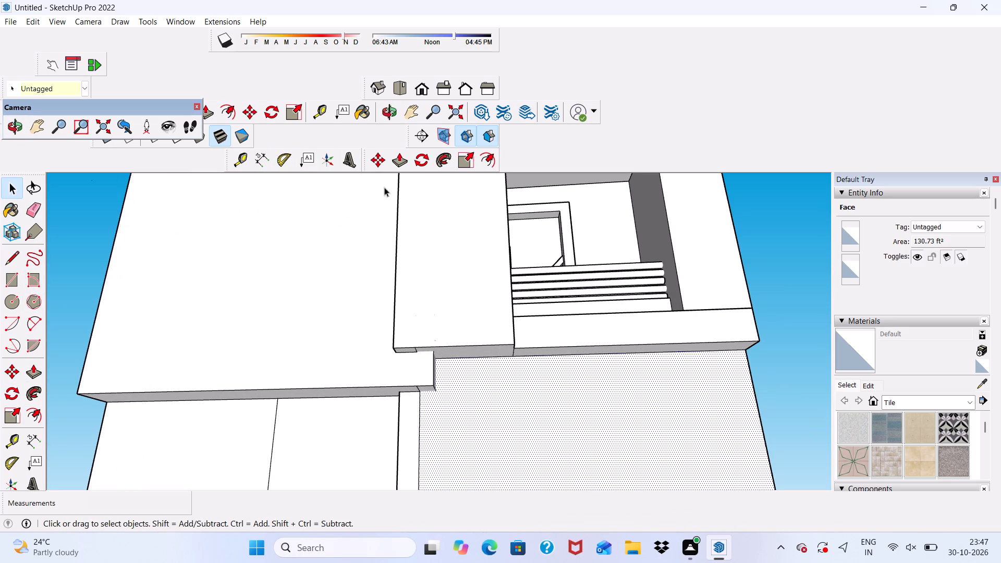
click(406, 160)
scroll(399, 232, down, 6)
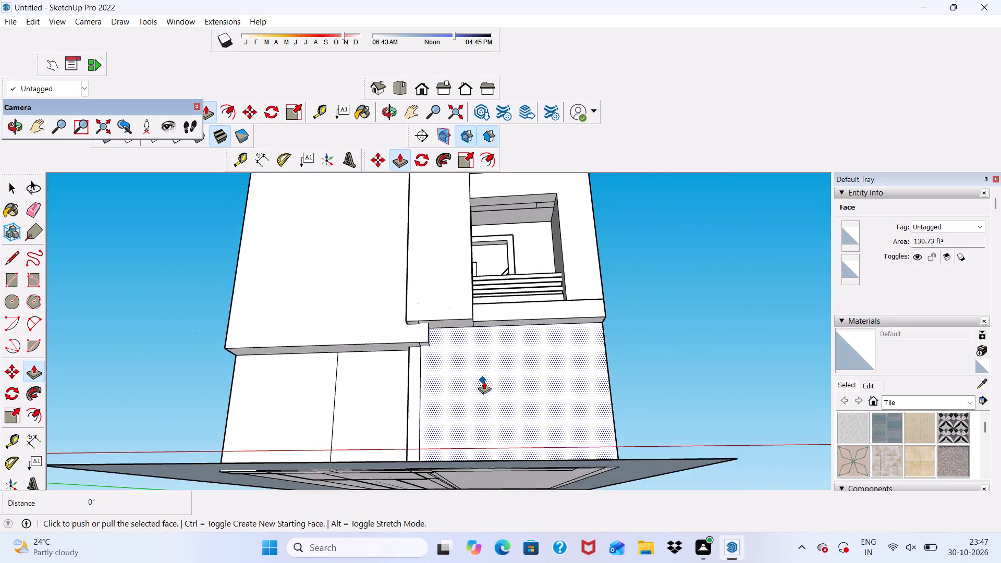
middle_drag(485, 377, 389, 423)
drag(487, 427, 491, 427)
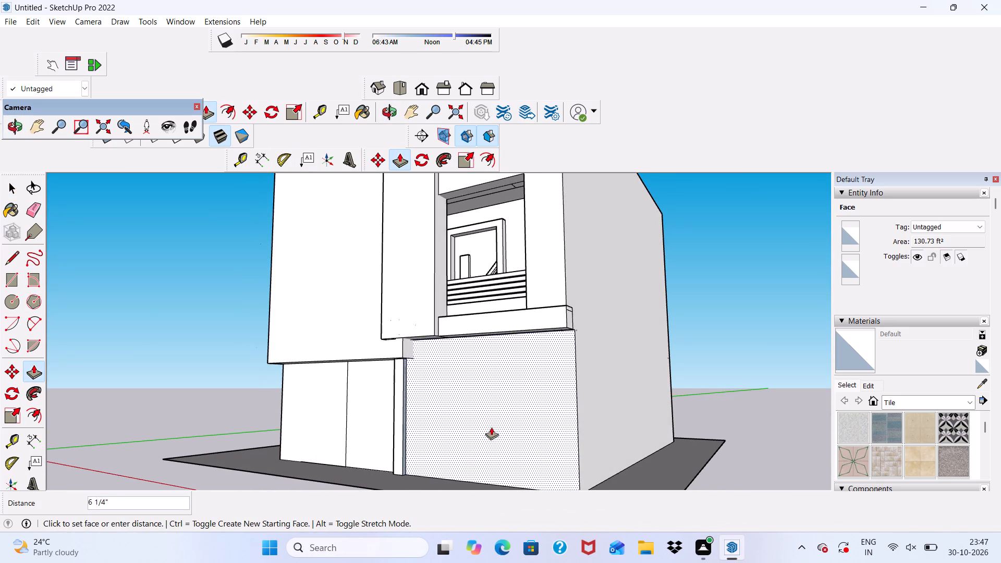
drag(491, 427, 482, 418)
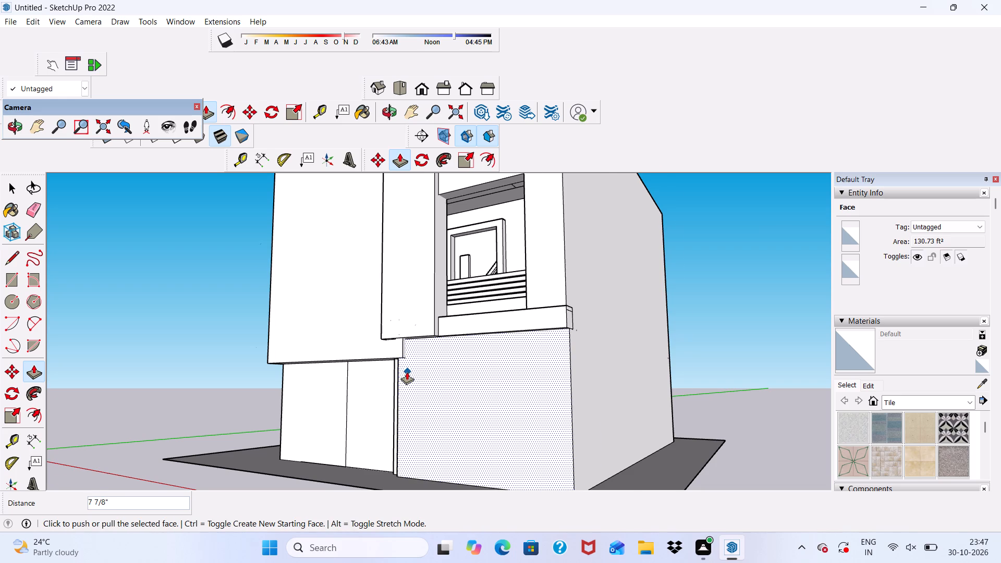
Push/pull the ground-floor wall face beneath the balcony opening flush with the adjoining ground-floor wall under the overhang.
scroll(407, 372, up, 2)
middle_drag(406, 383, 633, 369)
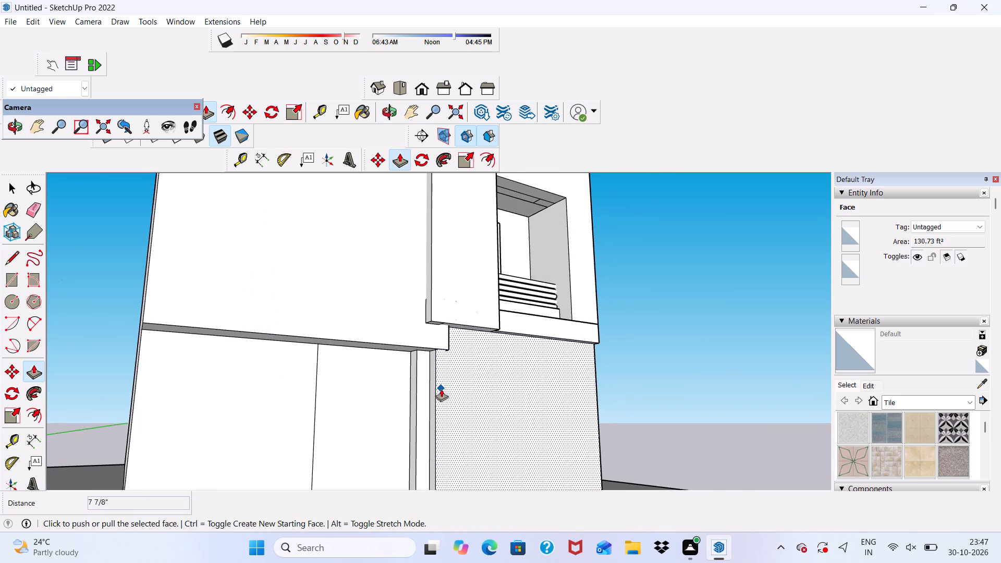
click(441, 389)
click(379, 390)
middle_drag(436, 387, 351, 401)
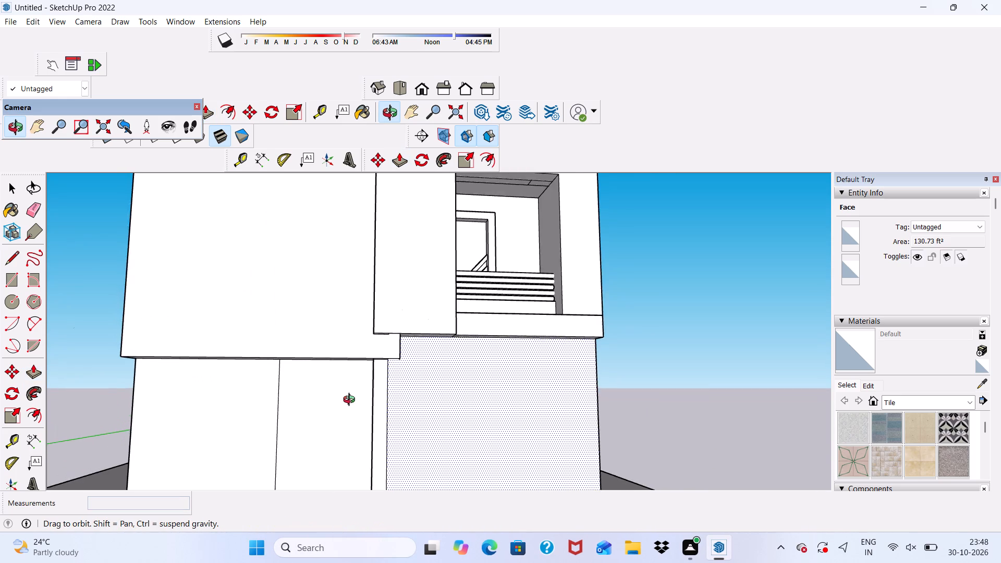
middle_drag(351, 401, 448, 401)
scroll(448, 401, up, 4)
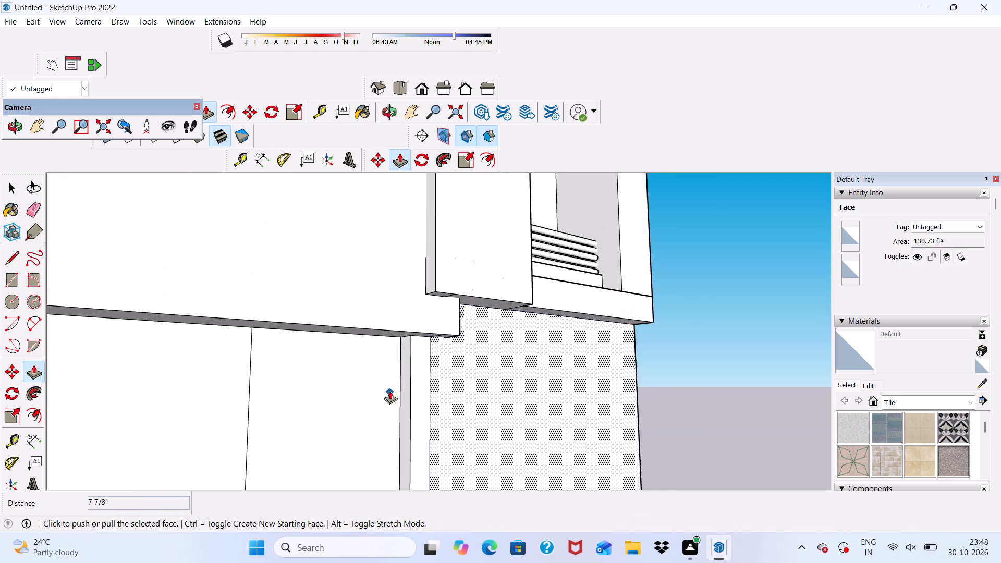
scroll(390, 391, up, 6)
click(421, 376)
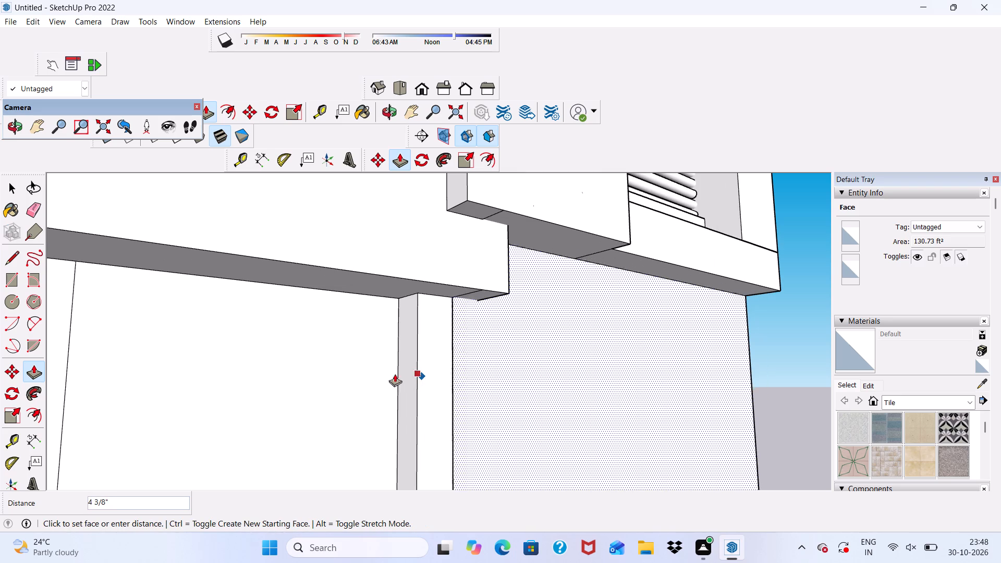
click(344, 380)
Push/pull the recessed return face at the ground-floor wall's outer corner 9" outward to meet the side wall plane.
scroll(305, 376, down, 4)
middle_drag(337, 408, 210, 390)
scroll(265, 358, down, 4)
middle_drag(460, 405, 367, 414)
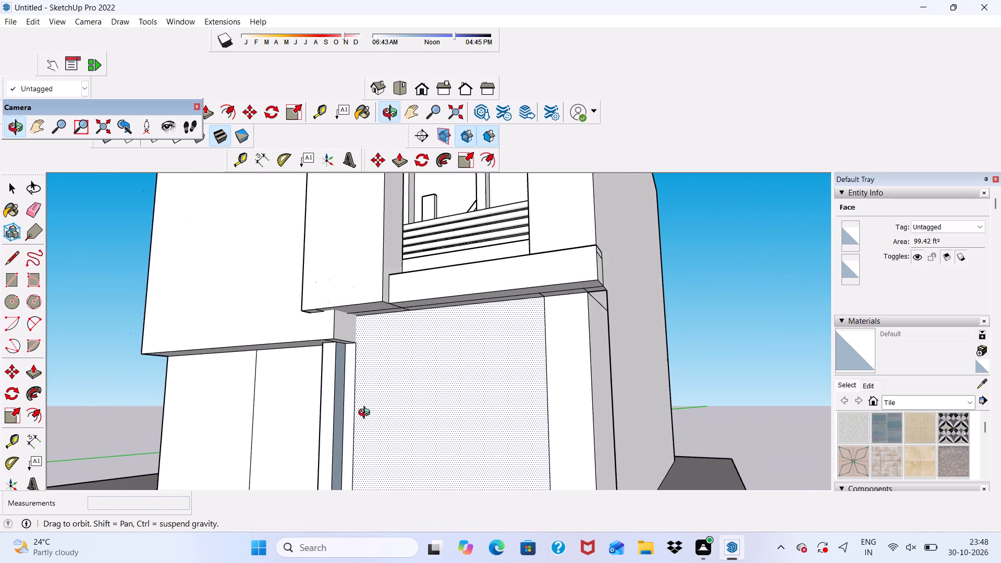
middle_drag(367, 414, 367, 414)
scroll(632, 323, up, 9)
click(581, 328)
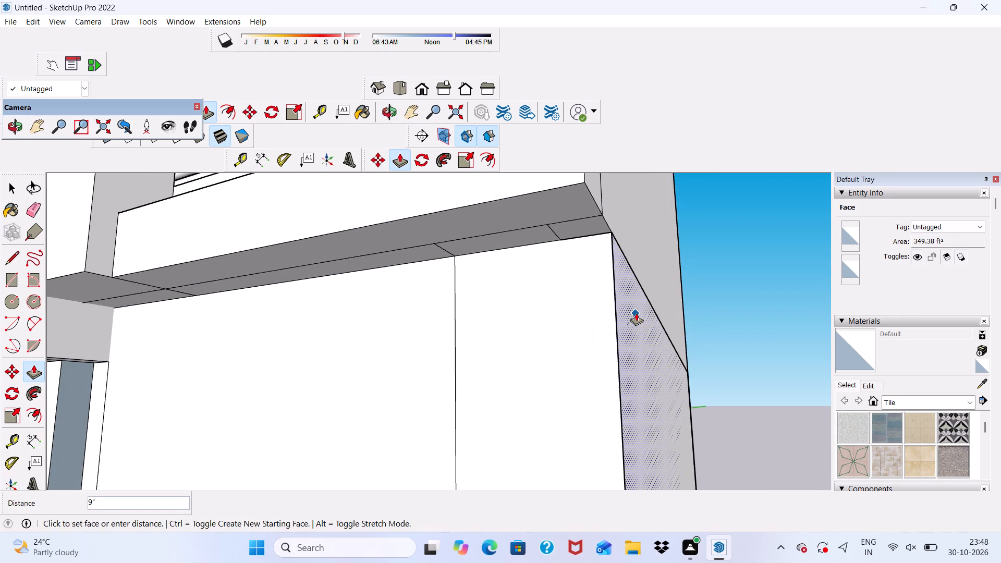
click(636, 313)
Push/pull the underside of the upper side wall's projection down 10' 8 5/16" to the ground.
scroll(653, 300, up, 4)
click(633, 308)
scroll(622, 368, down, 5)
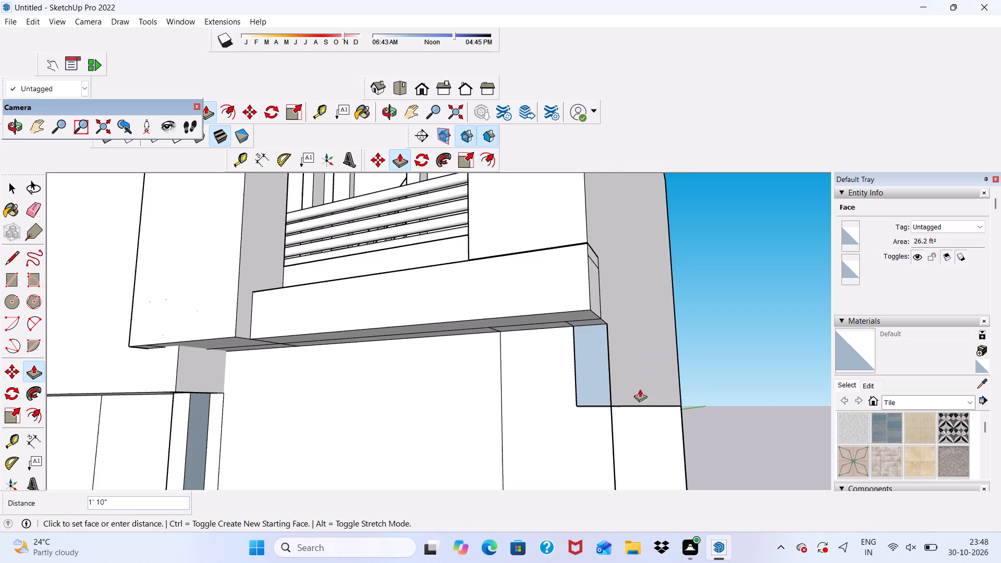
scroll(595, 300, down, 5)
scroll(605, 369, down, 2)
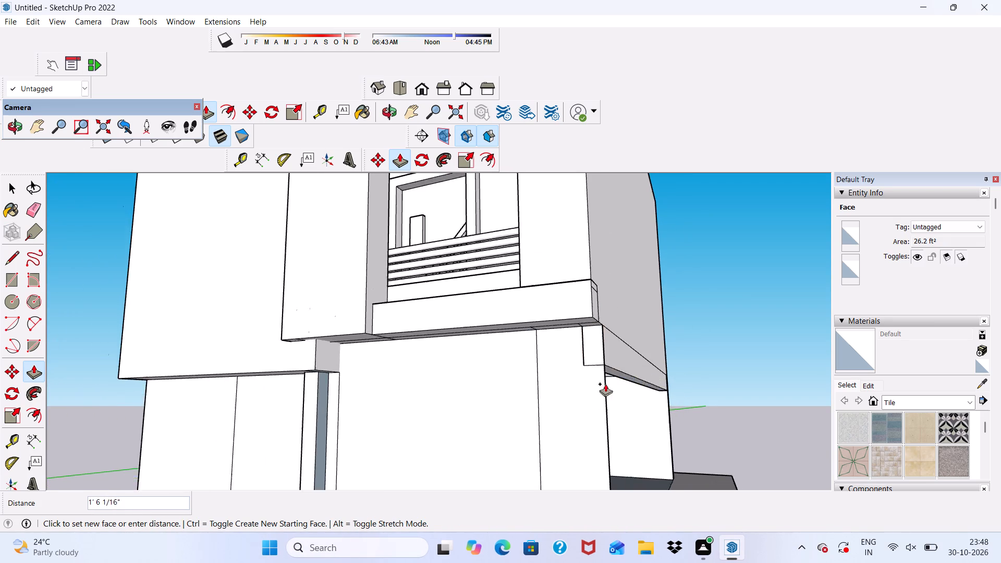
scroll(605, 384, down, 6)
scroll(572, 348, down, 4)
scroll(595, 436, up, 4)
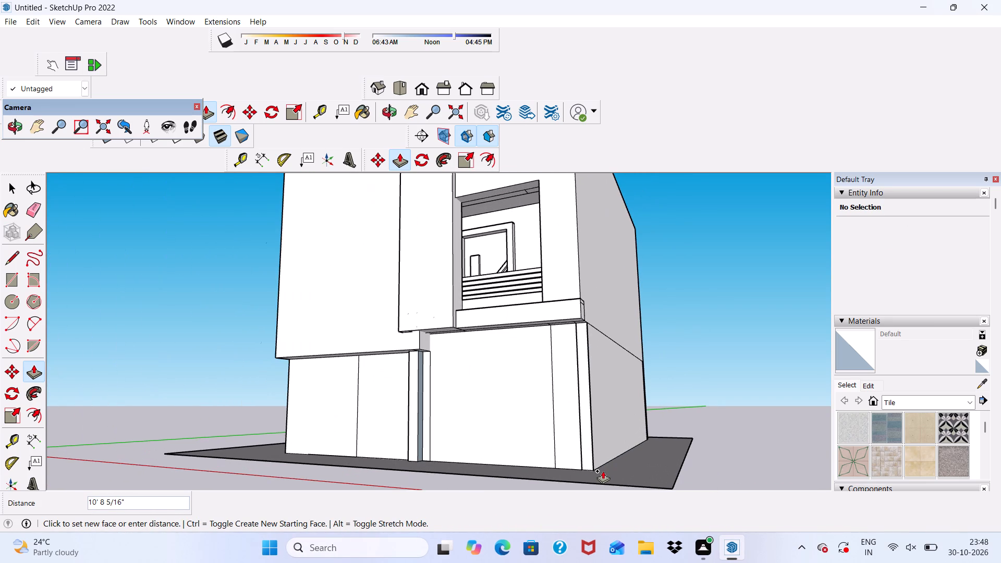
click(603, 471)
Push/pull the narrow vertical strip between the two ground-floor front wall sections 9" to close the gap beside it.
middle_drag(578, 446, 650, 446)
scroll(457, 398, up, 5)
scroll(414, 370, down, 3)
middle_drag(397, 370, 325, 373)
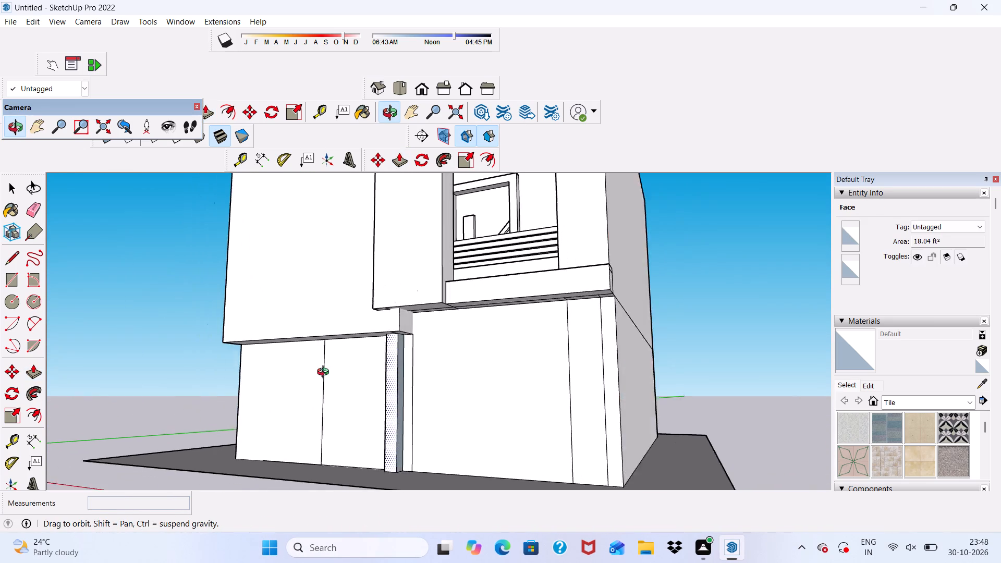
middle_drag(325, 373, 289, 453)
scroll(338, 415, up, 2)
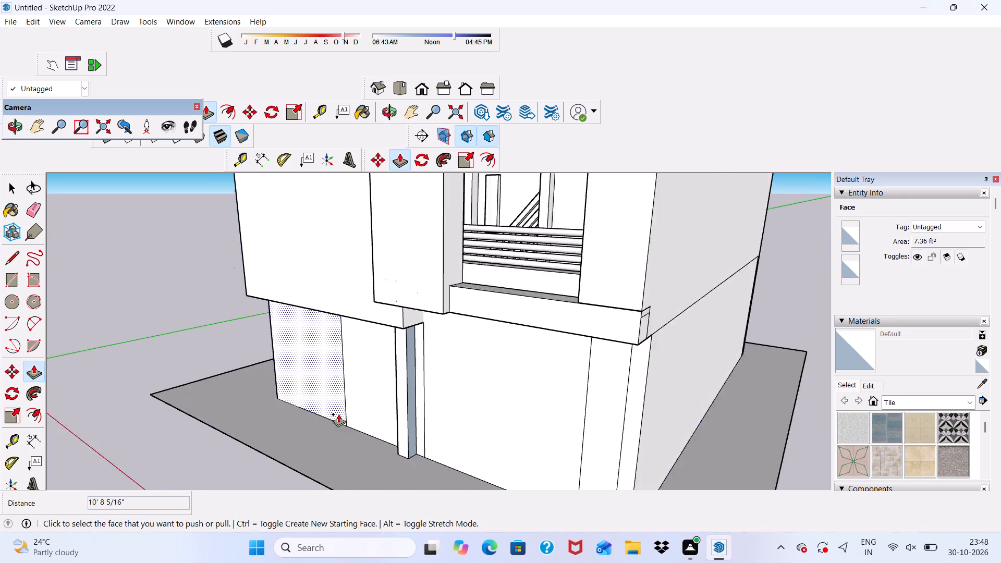
scroll(338, 414, up, 2)
scroll(427, 380, up, 3)
key(space)
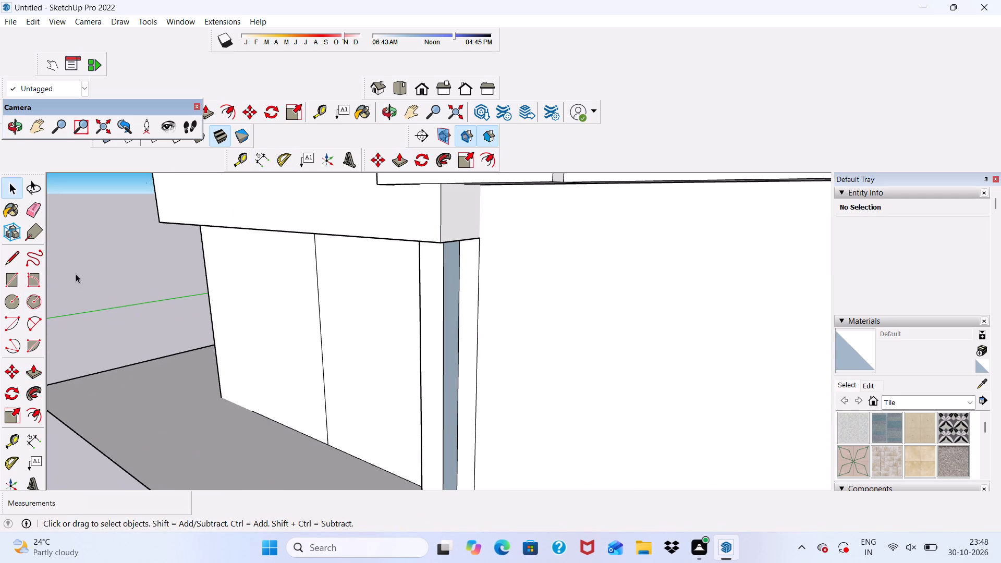
click(41, 370)
scroll(456, 359, up, 3)
click(423, 360)
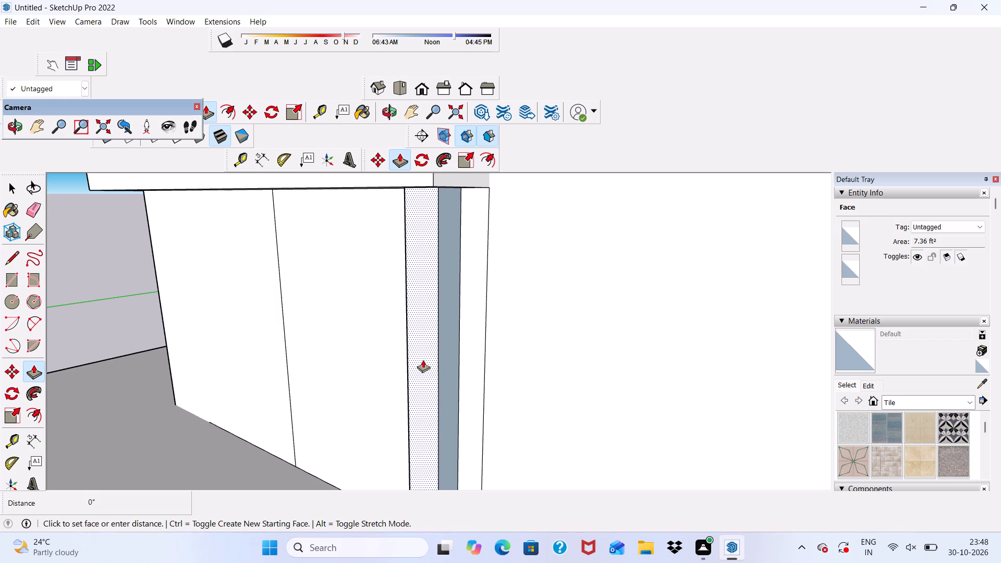
click(467, 389)
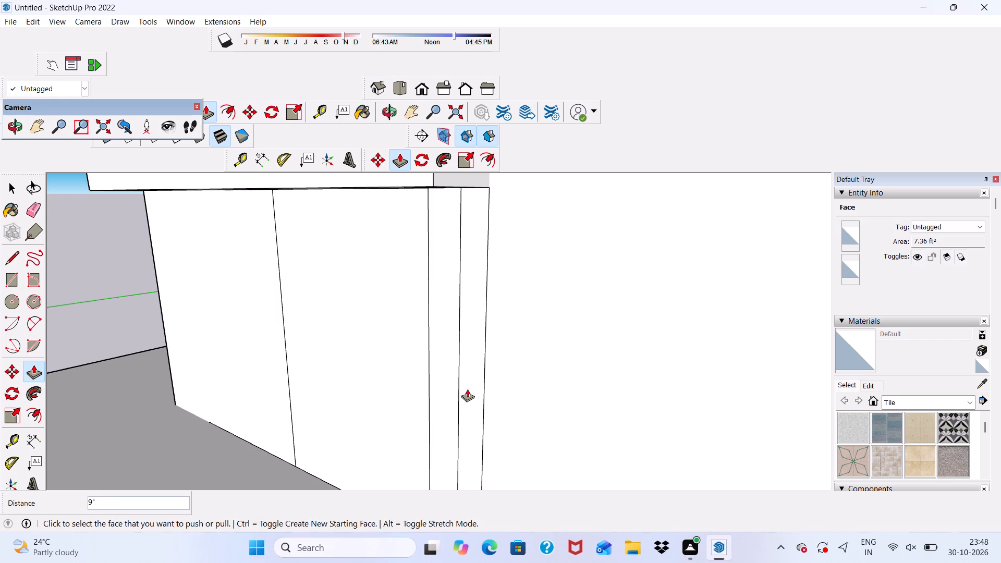
Erase the vertical seam lines on the ground-floor front wall beneath the overhang and beside the filled strip.
scroll(465, 390, down, 2)
middle_drag(463, 391, 550, 363)
scroll(550, 363, up, 1)
scroll(548, 363, down, 5)
middle_drag(476, 369, 566, 290)
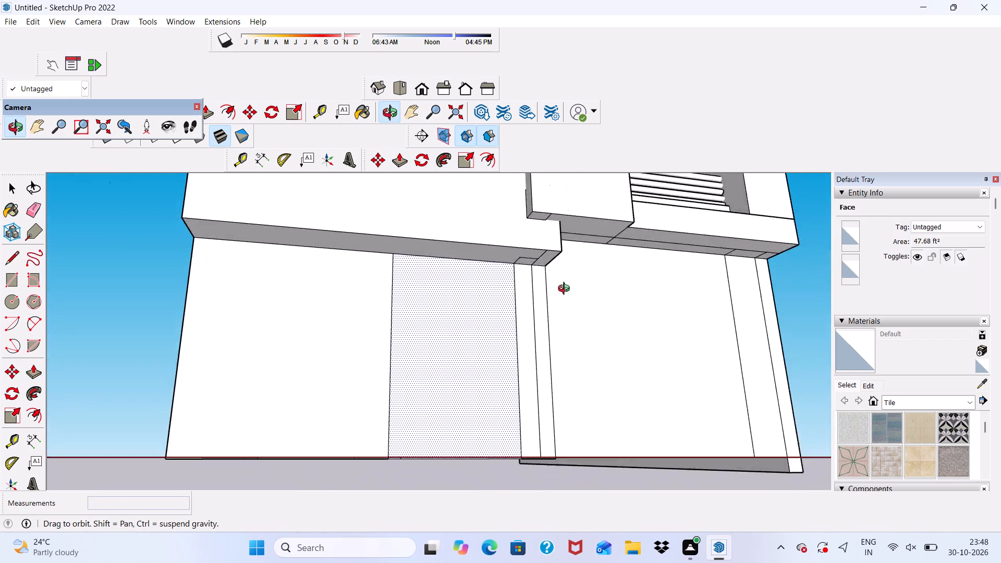
middle_drag(566, 290, 551, 284)
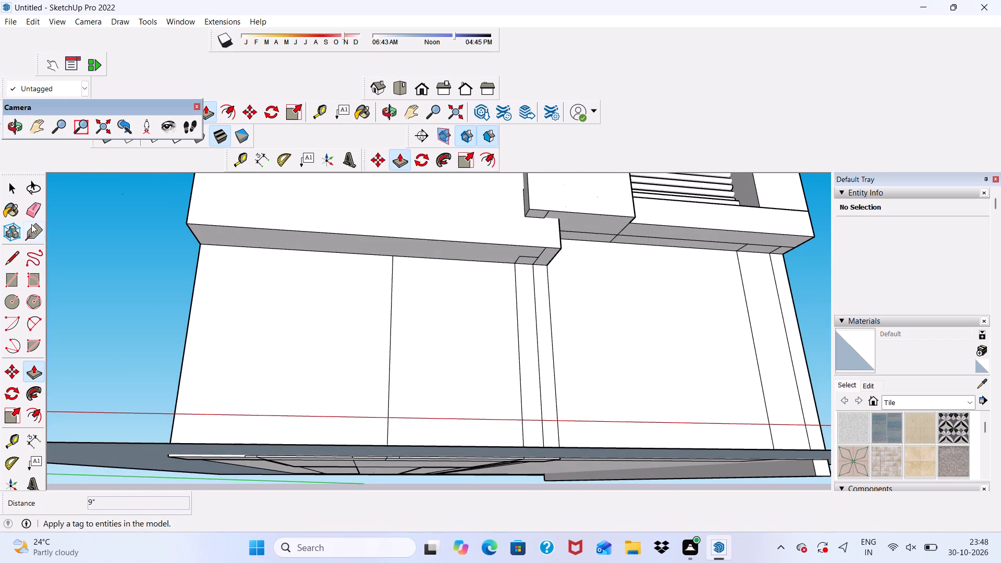
click(34, 215)
drag(376, 310, 415, 317)
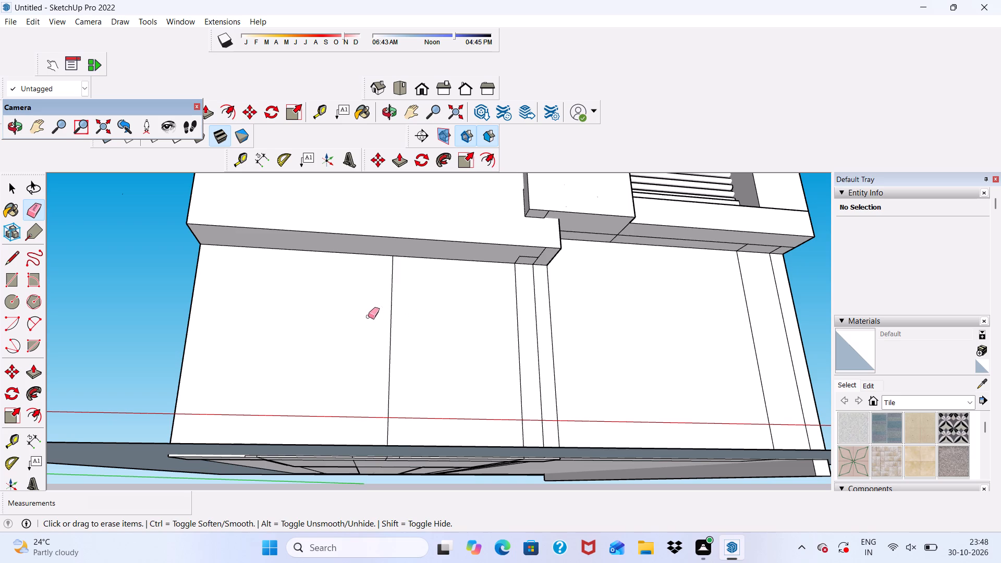
drag(368, 316, 415, 330)
drag(501, 300, 558, 304)
Erase the small seam lines on the overhang's underside at its corner near the projecting panel.
scroll(539, 277, up, 4)
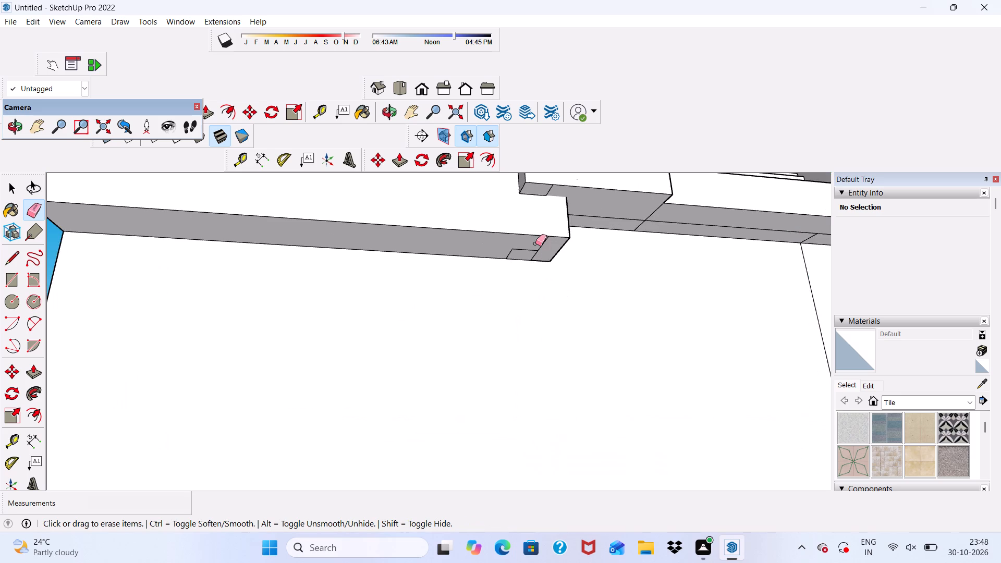
scroll(535, 243, up, 4)
drag(537, 251, 542, 261)
drag(502, 255, 475, 264)
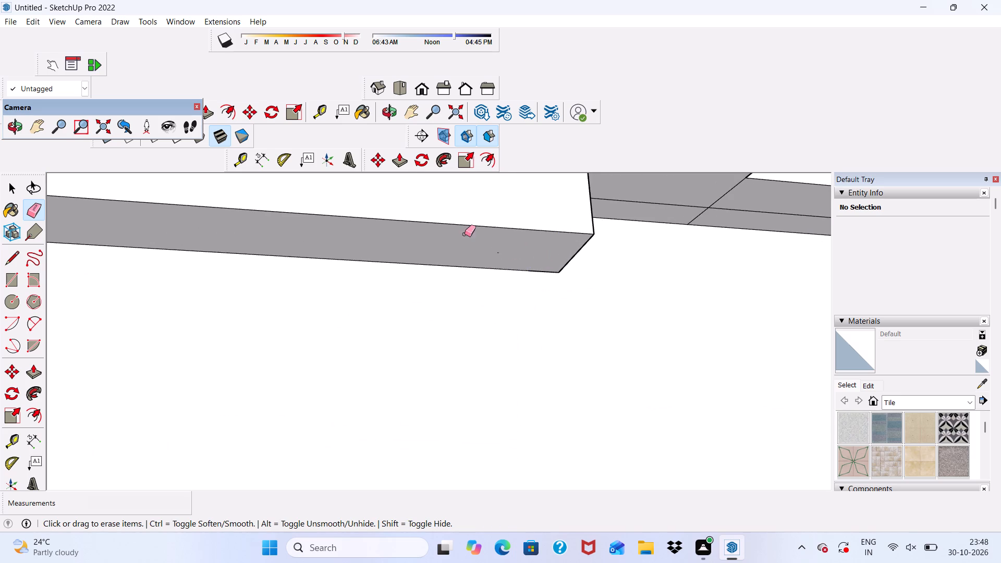
Push/pull the exposed inner face of the overhang's floor up to the bottom of the projecting panel to close the opening.
scroll(446, 218, down, 5)
scroll(454, 337, up, 1)
scroll(480, 245, down, 12)
middle_drag(532, 240, 515, 233)
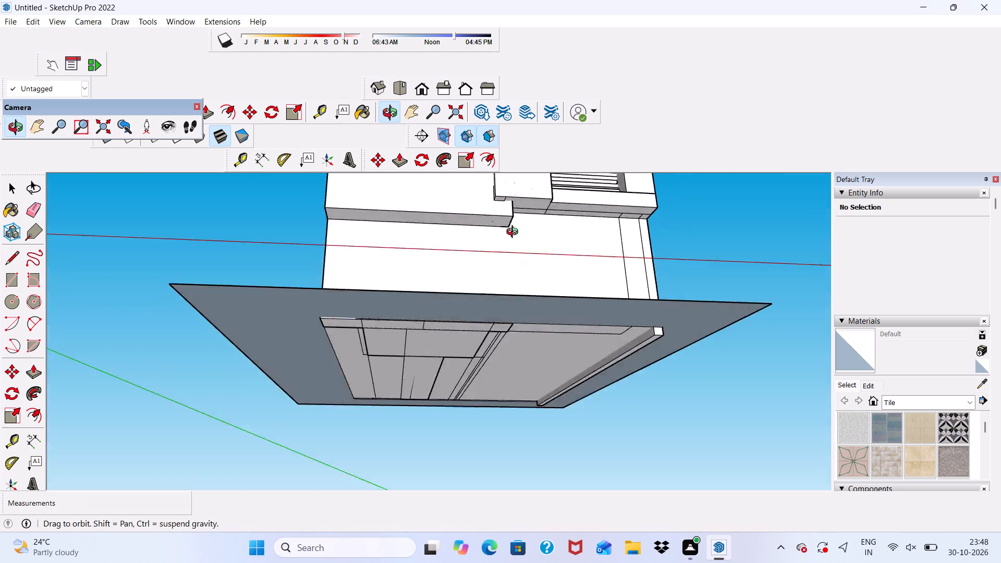
middle_drag(515, 233, 432, 289)
middle_drag(408, 288, 288, 353)
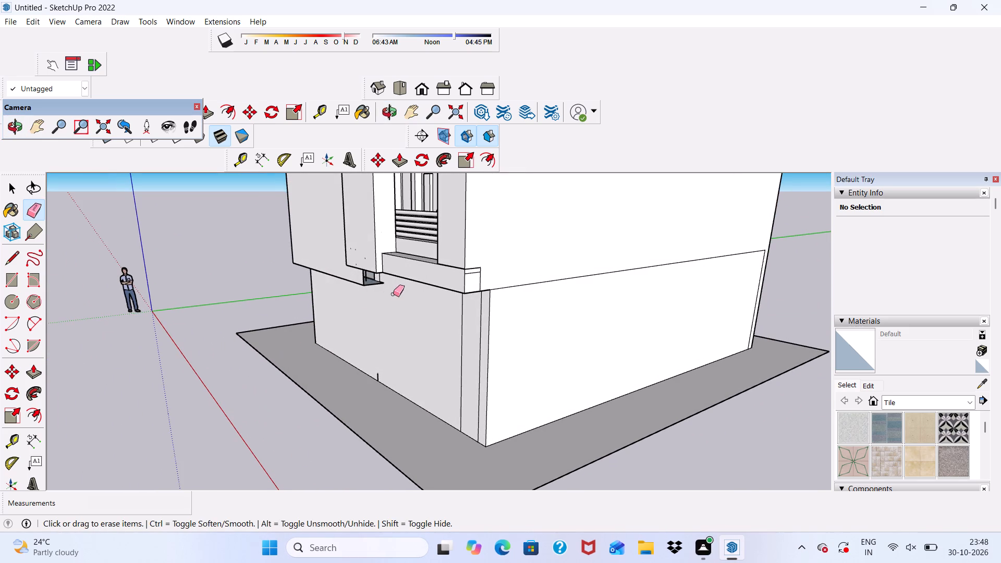
key(space)
scroll(390, 263, up, 13)
click(346, 298)
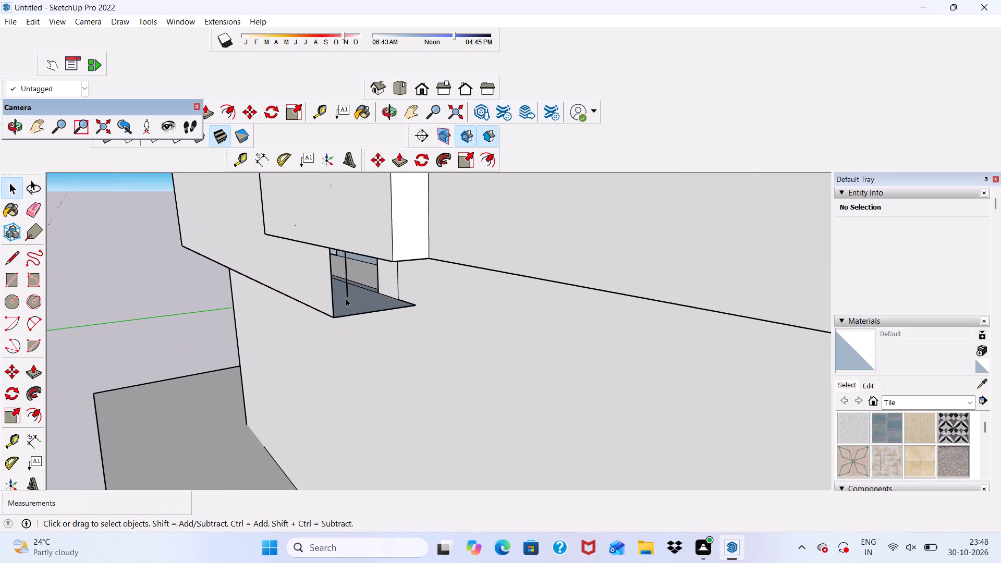
click(351, 305)
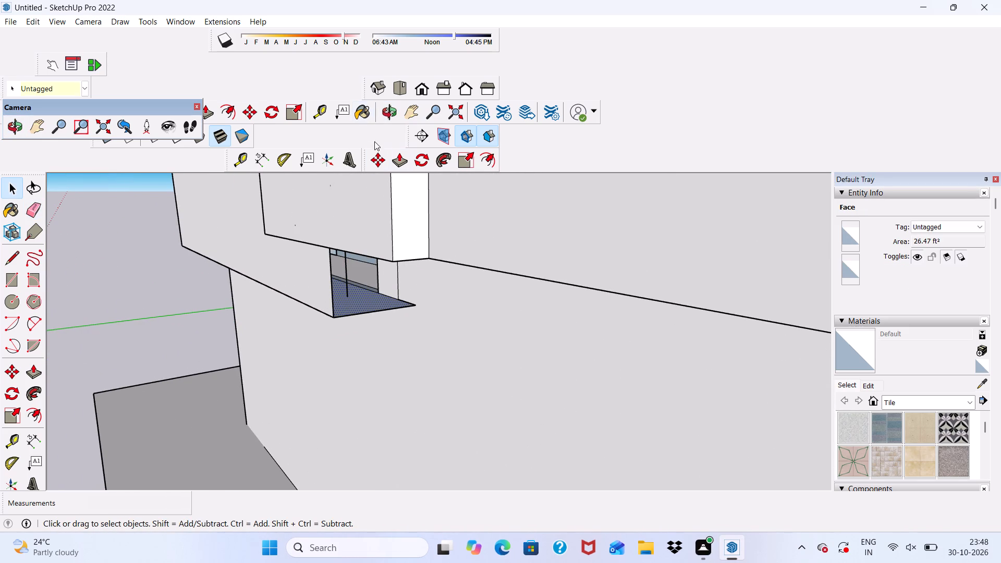
click(405, 158)
click(364, 305)
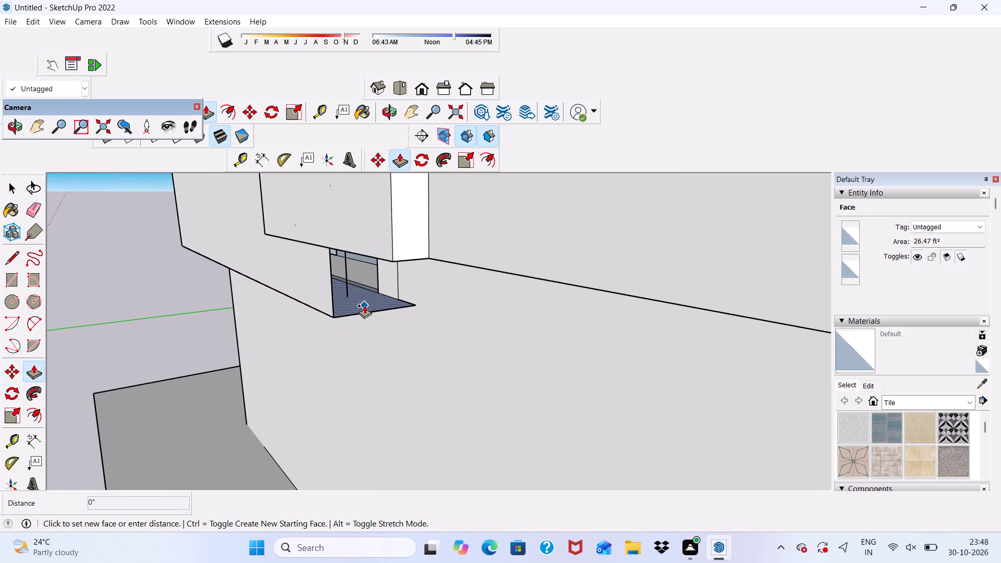
click(438, 257)
Erase the long horizontal seam line on the overhang's front face level with the projecting panel's bottom.
scroll(424, 264, down, 2)
middle_drag(423, 265, 591, 243)
middle_drag(570, 250, 517, 227)
key(space)
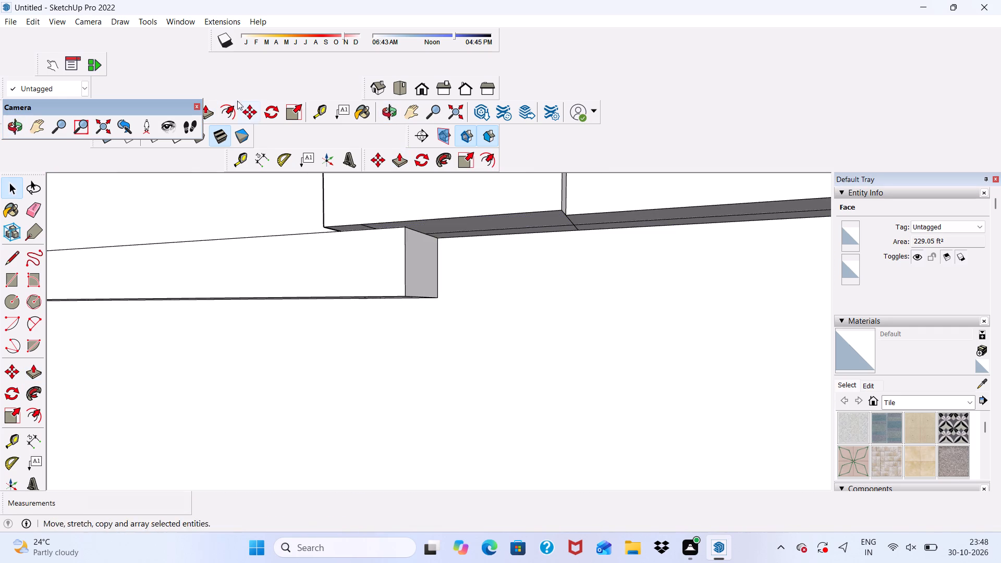
drag(28, 203, 33, 206)
drag(107, 244, 117, 261)
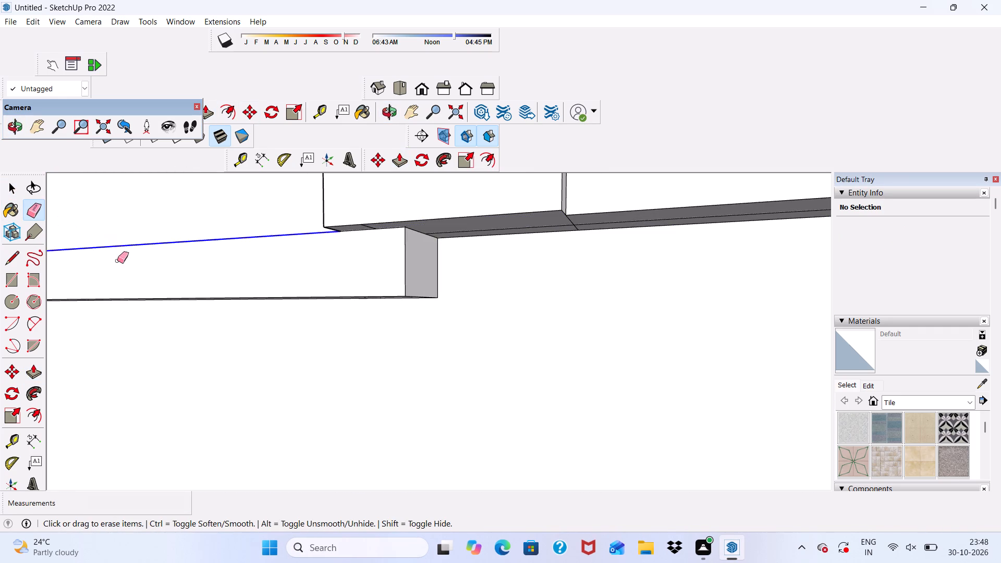
drag(117, 261, 118, 261)
Erase the leftover marks on the side wall just above the overhang's lower corner.
scroll(172, 245, down, 3)
middle_drag(239, 283, 333, 287)
scroll(353, 247, down, 12)
middle_drag(307, 322, 358, 337)
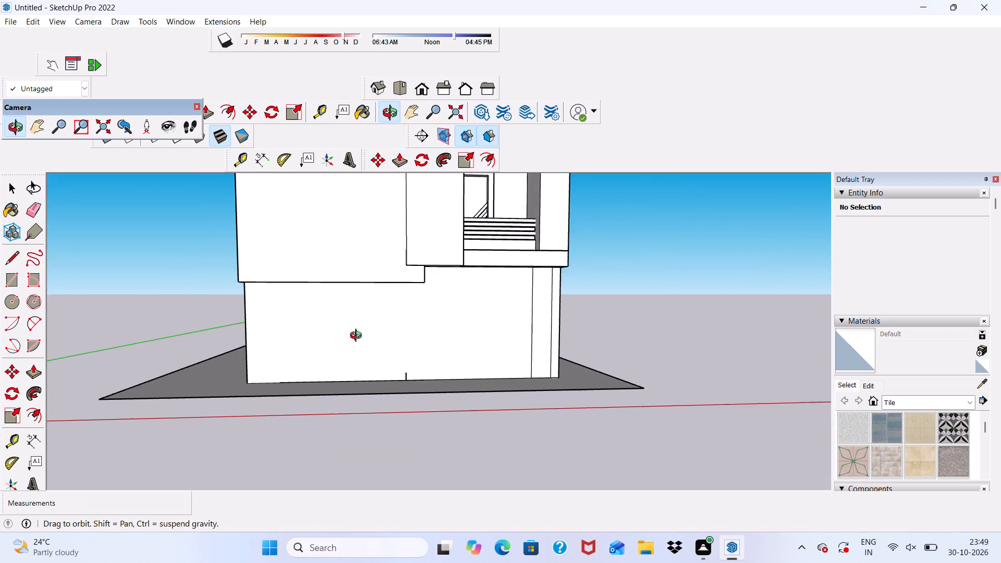
middle_drag(358, 337, 539, 370)
scroll(491, 353, up, 5)
drag(394, 302, 396, 312)
drag(379, 316, 378, 321)
click(383, 320)
drag(402, 290, 399, 310)
drag(377, 340, 380, 350)
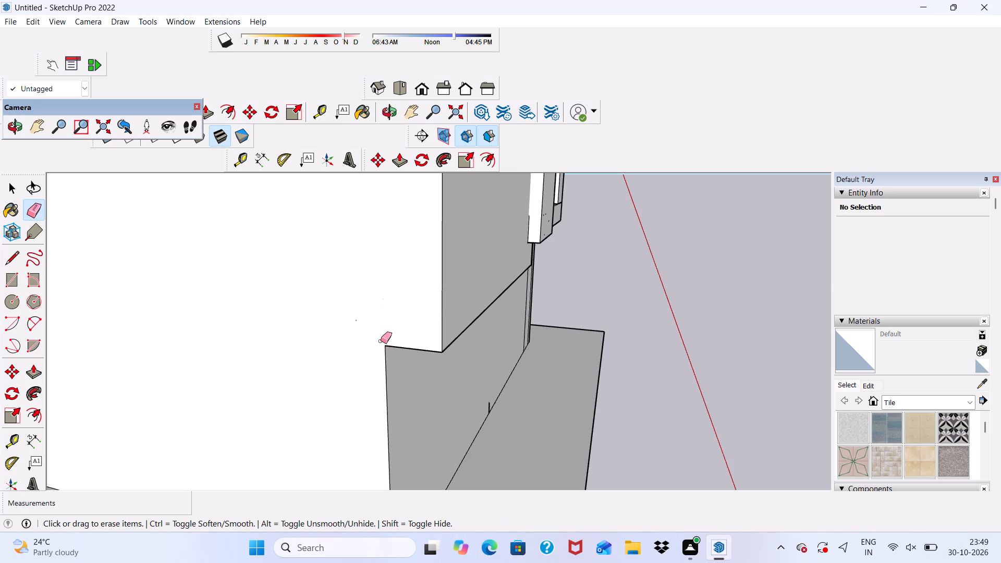
Erase the short vertical line stub at the base of the ground-floor front wall.
scroll(380, 334, down, 4)
middle_drag(426, 363, 341, 350)
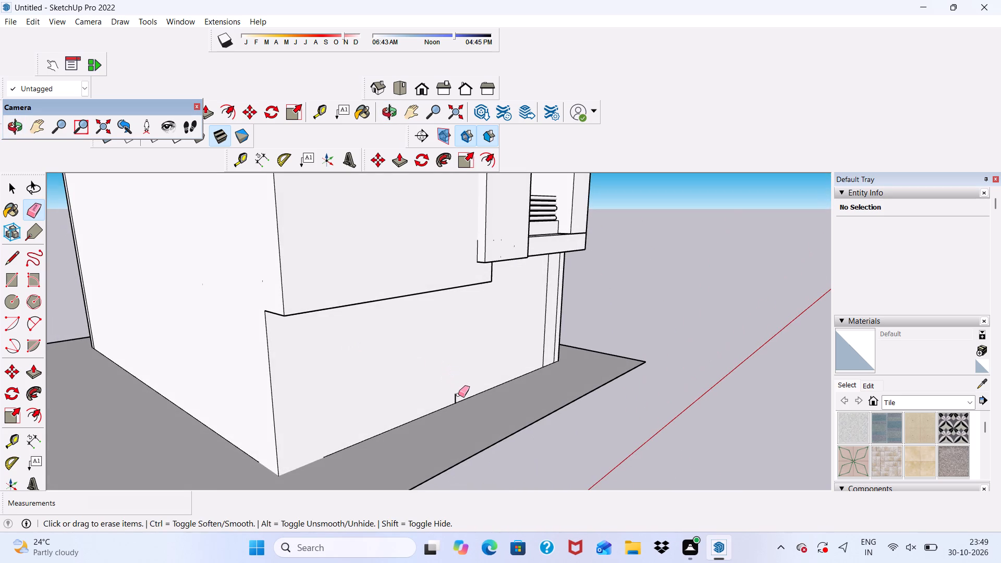
click(458, 395)
drag(459, 396, 453, 395)
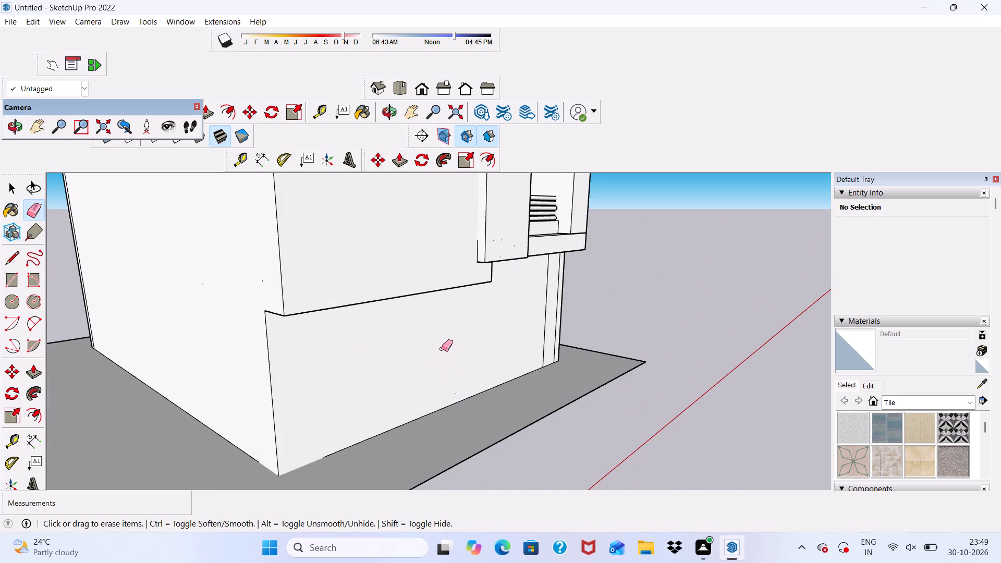
Erase the specks on the projecting panel's front face near its lower edge, beside the louvred opening.
scroll(461, 348, down, 3)
middle_drag(503, 361, 475, 361)
scroll(505, 297, up, 4)
scroll(488, 273, down, 4)
drag(475, 256, 477, 267)
drag(470, 259, 474, 260)
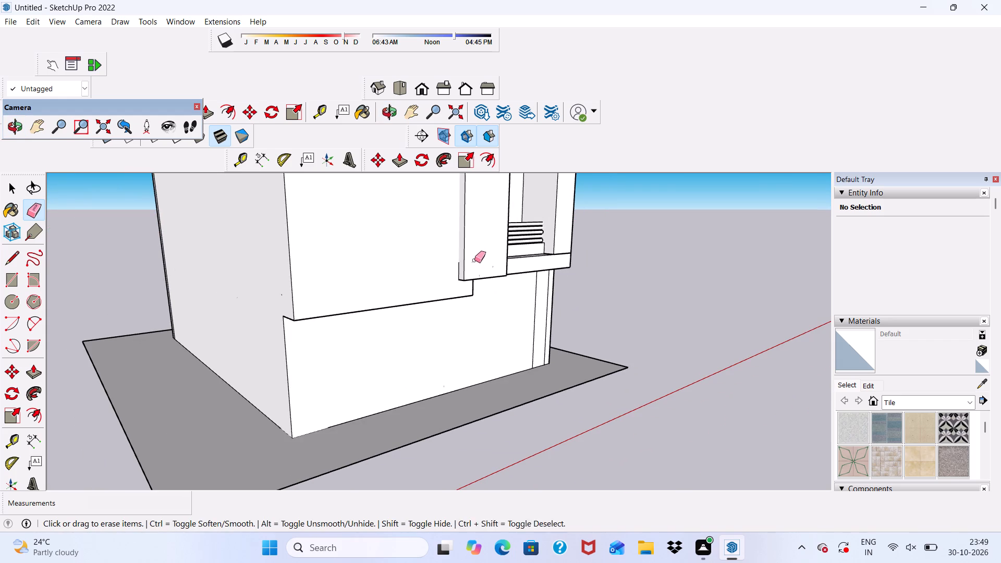
drag(474, 260, 477, 260)
drag(471, 262, 482, 266)
drag(481, 258, 481, 266)
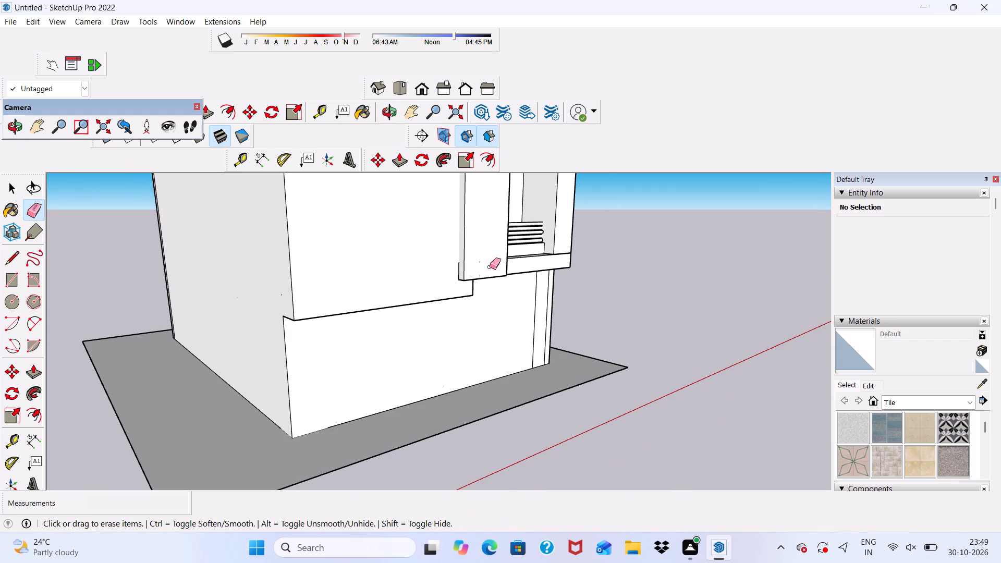
click(490, 267)
scroll(473, 265, up, 4)
drag(483, 258, 483, 269)
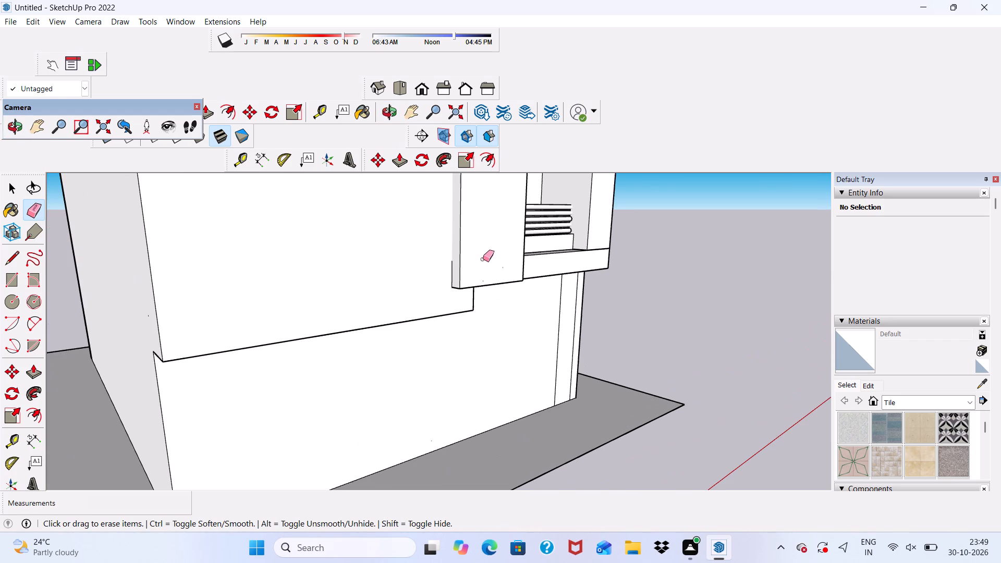
drag(483, 258, 491, 272)
click(504, 269)
drag(504, 267, 501, 279)
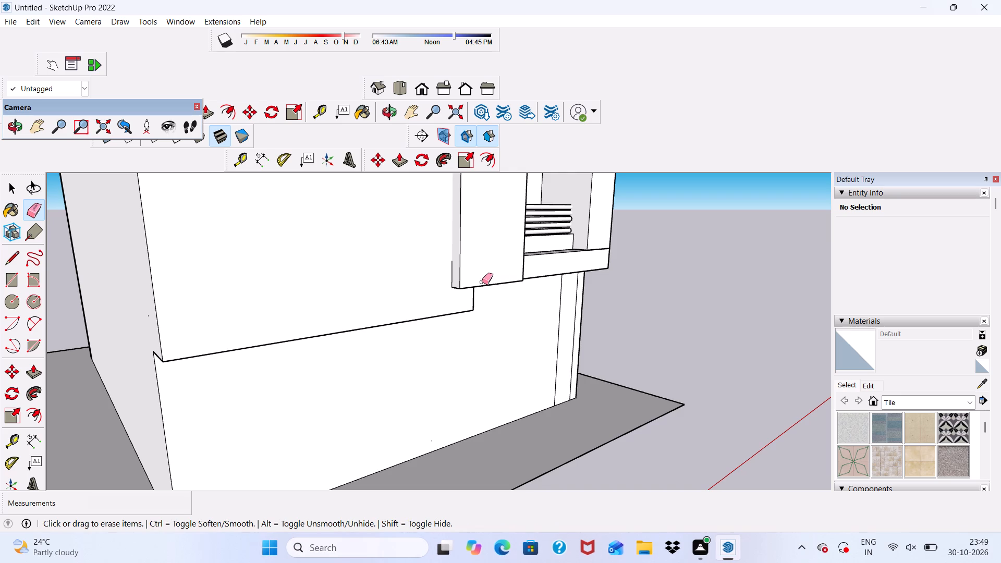
click(482, 279)
click(483, 280)
drag(493, 268, 488, 274)
drag(494, 259, 495, 263)
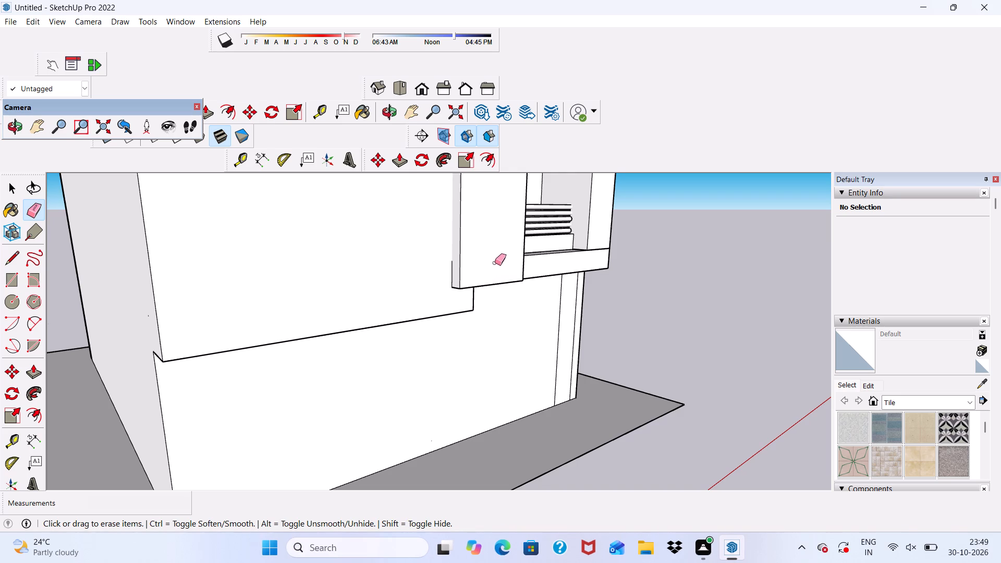
Erase the vertical seam lines on the ground-floor front wall near its corner, below the louvred opening.
drag(495, 263, 498, 265)
drag(499, 261, 500, 275)
scroll(491, 263, down, 4)
middle_drag(529, 307, 433, 309)
scroll(538, 313, up, 4)
drag(553, 313, 571, 328)
click(590, 322)
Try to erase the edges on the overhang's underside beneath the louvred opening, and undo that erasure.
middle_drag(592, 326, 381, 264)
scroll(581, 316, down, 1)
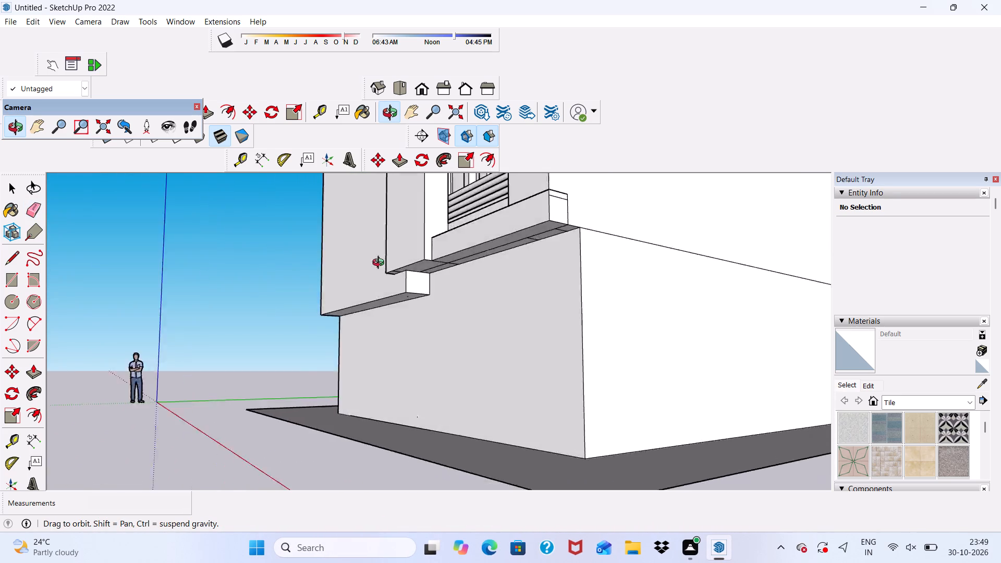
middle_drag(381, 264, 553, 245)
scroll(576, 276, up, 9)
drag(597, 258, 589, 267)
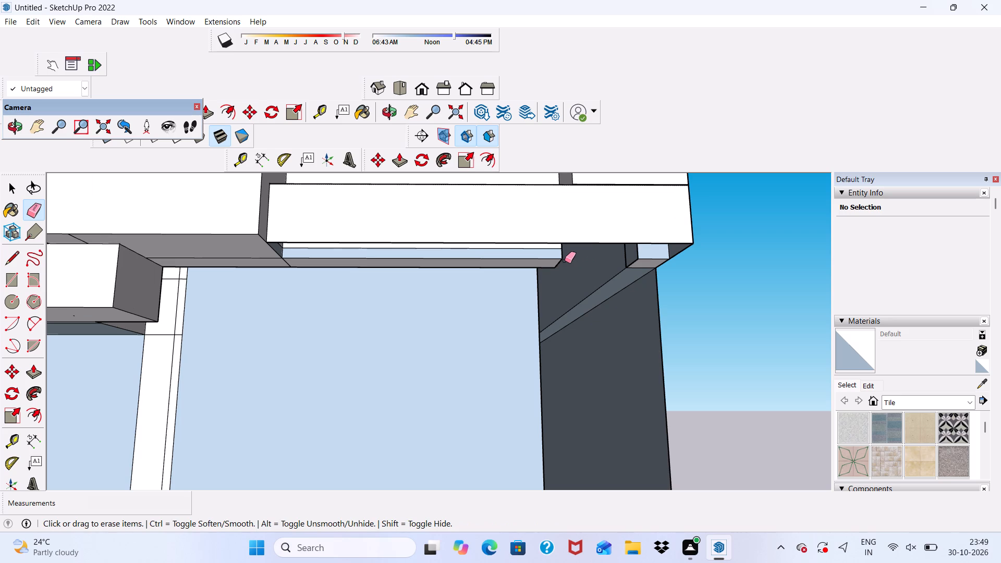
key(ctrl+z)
Erase the long seam line and short slanted lines on the overhang's underside beneath the louvred opening.
scroll(577, 256, up, 3)
click(577, 256)
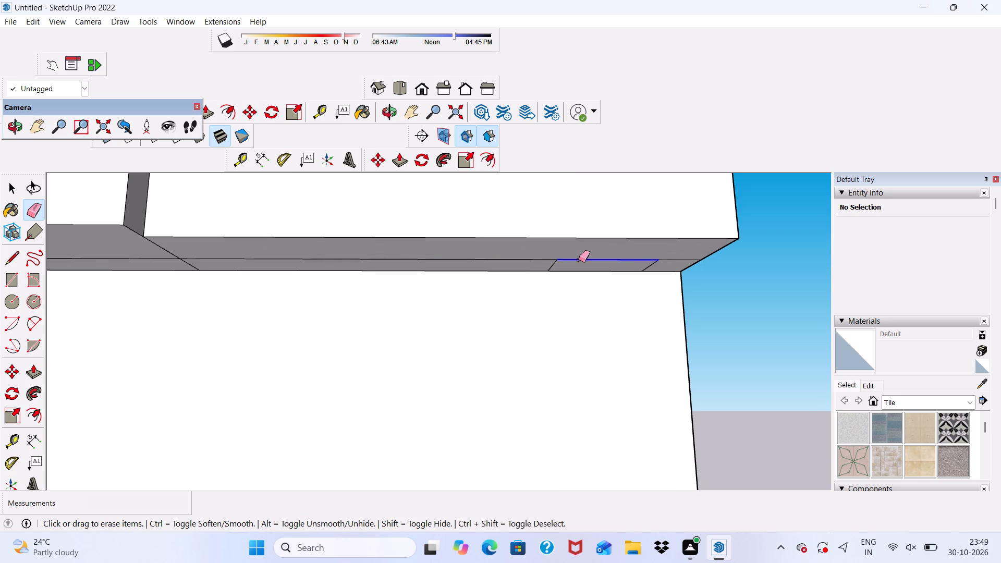
click(556, 263)
click(547, 258)
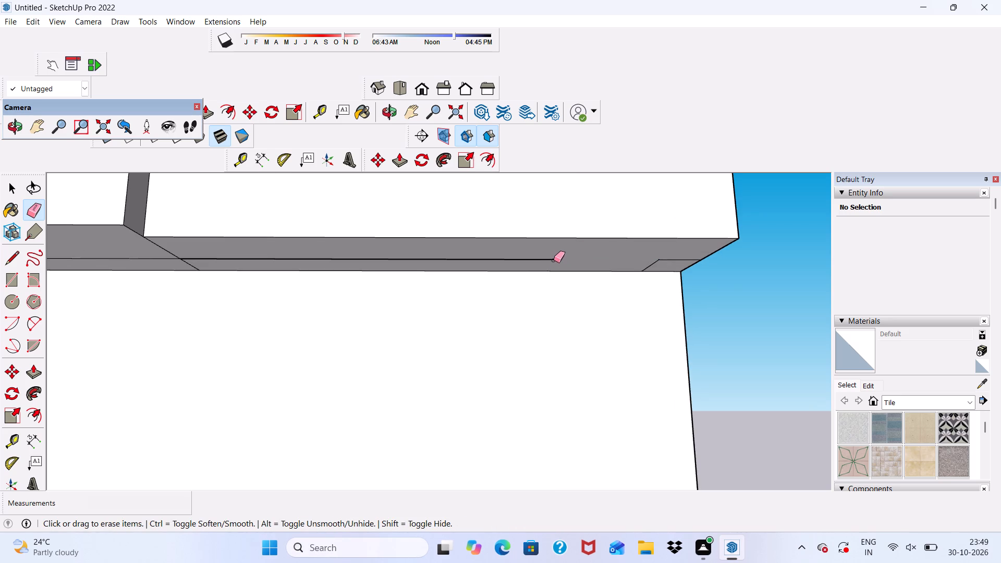
click(554, 259)
click(671, 260)
click(652, 264)
scroll(658, 261, down, 2)
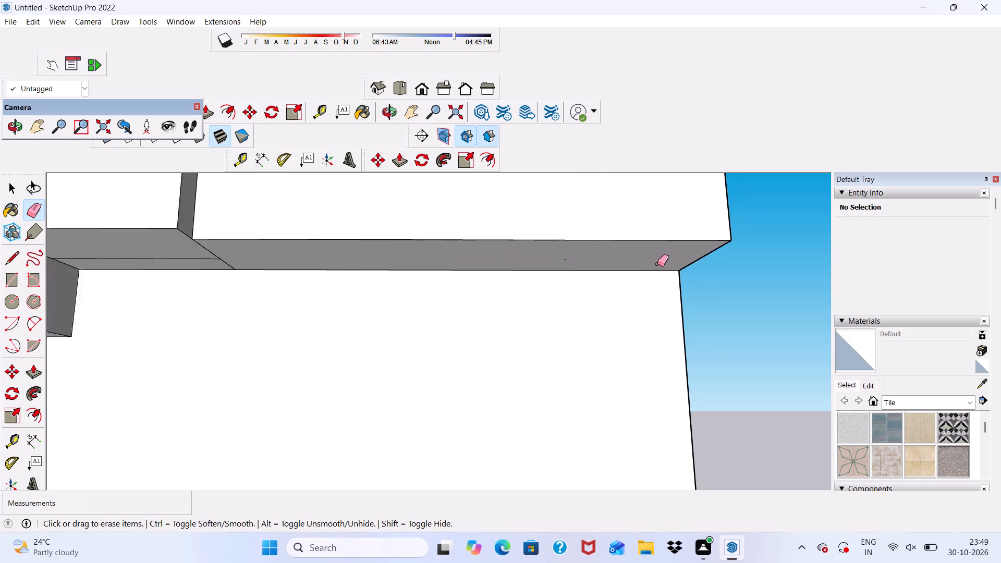
Erase the lengthwise seam and the short cross line on the underside of the projecting panel.
scroll(657, 264, down, 5)
middle_drag(507, 296, 490, 233)
scroll(318, 267, up, 4)
drag(315, 255, 321, 273)
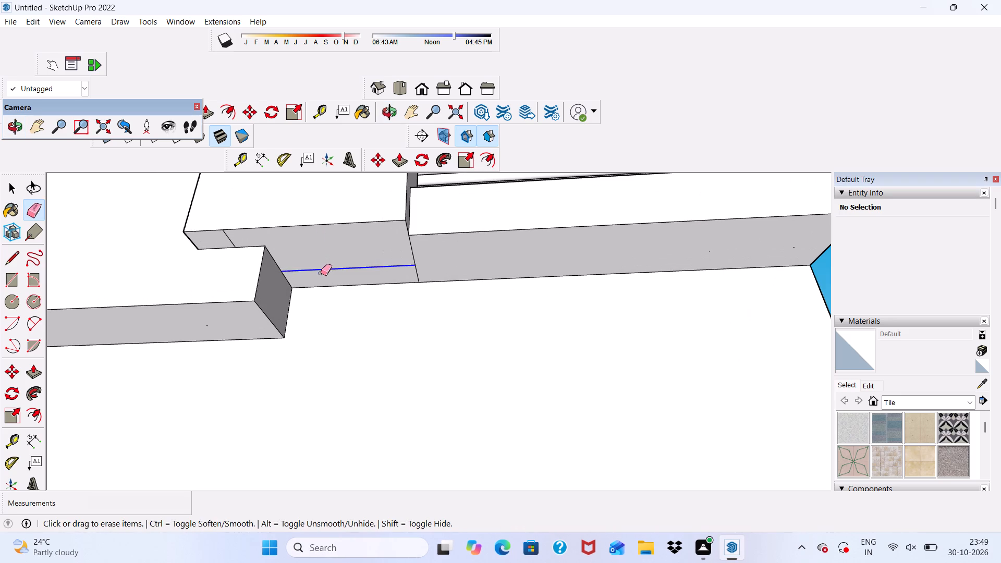
drag(321, 273, 322, 276)
scroll(212, 248, up, 2)
drag(229, 239, 237, 236)
scroll(229, 231, down, 10)
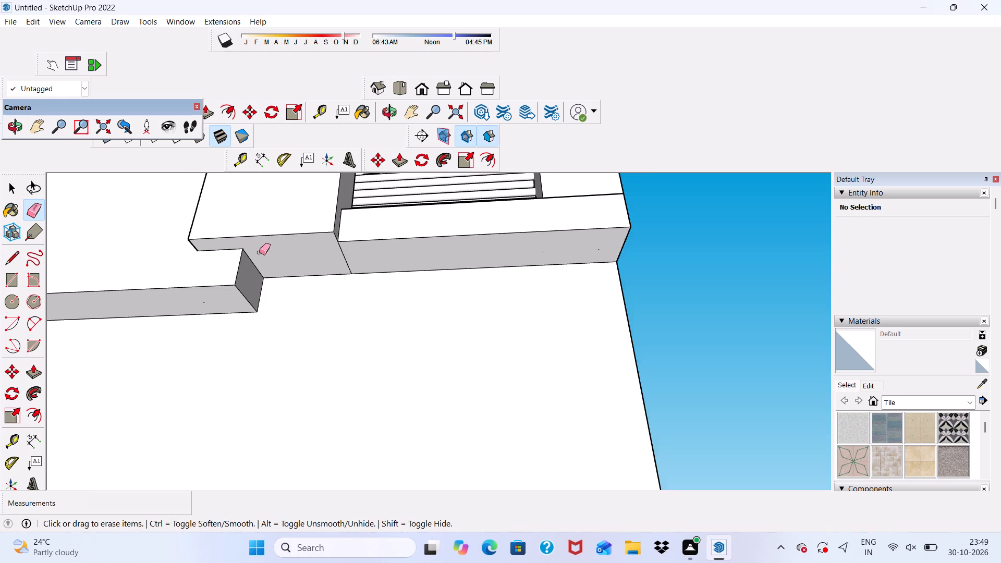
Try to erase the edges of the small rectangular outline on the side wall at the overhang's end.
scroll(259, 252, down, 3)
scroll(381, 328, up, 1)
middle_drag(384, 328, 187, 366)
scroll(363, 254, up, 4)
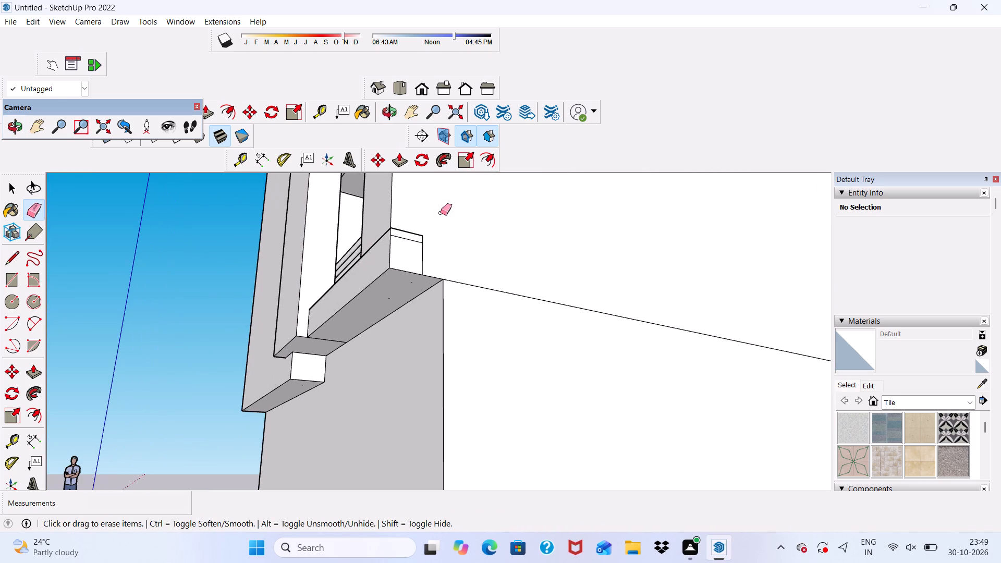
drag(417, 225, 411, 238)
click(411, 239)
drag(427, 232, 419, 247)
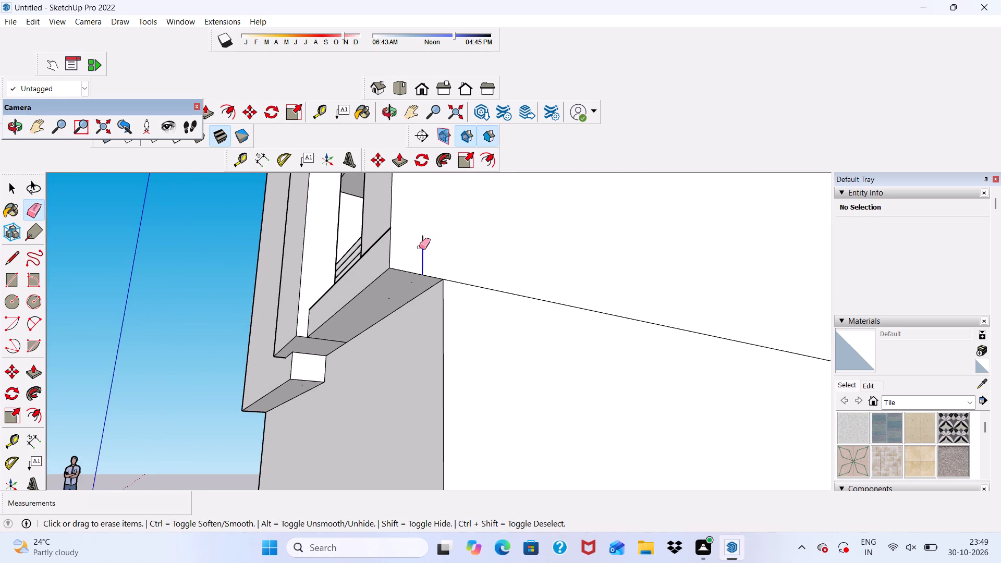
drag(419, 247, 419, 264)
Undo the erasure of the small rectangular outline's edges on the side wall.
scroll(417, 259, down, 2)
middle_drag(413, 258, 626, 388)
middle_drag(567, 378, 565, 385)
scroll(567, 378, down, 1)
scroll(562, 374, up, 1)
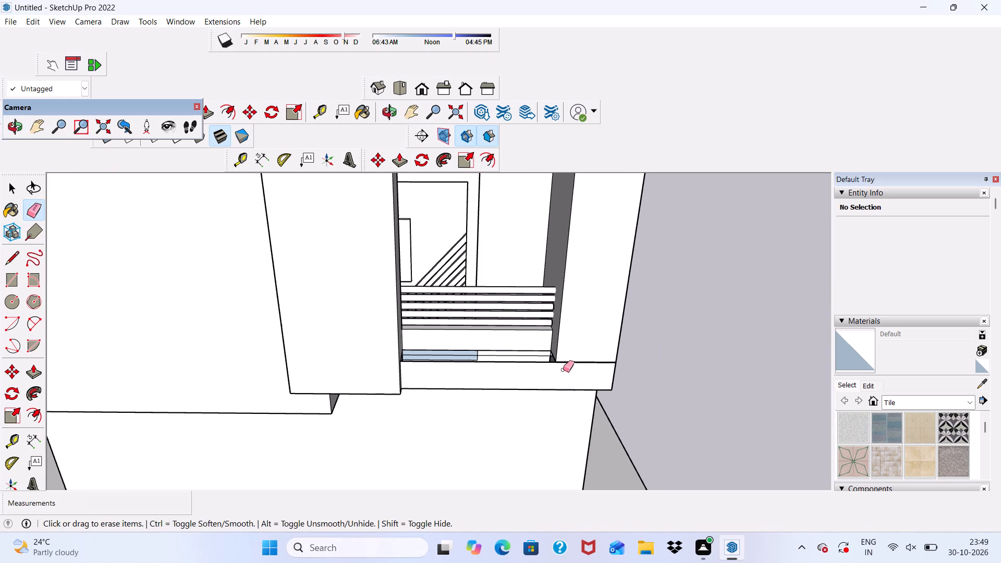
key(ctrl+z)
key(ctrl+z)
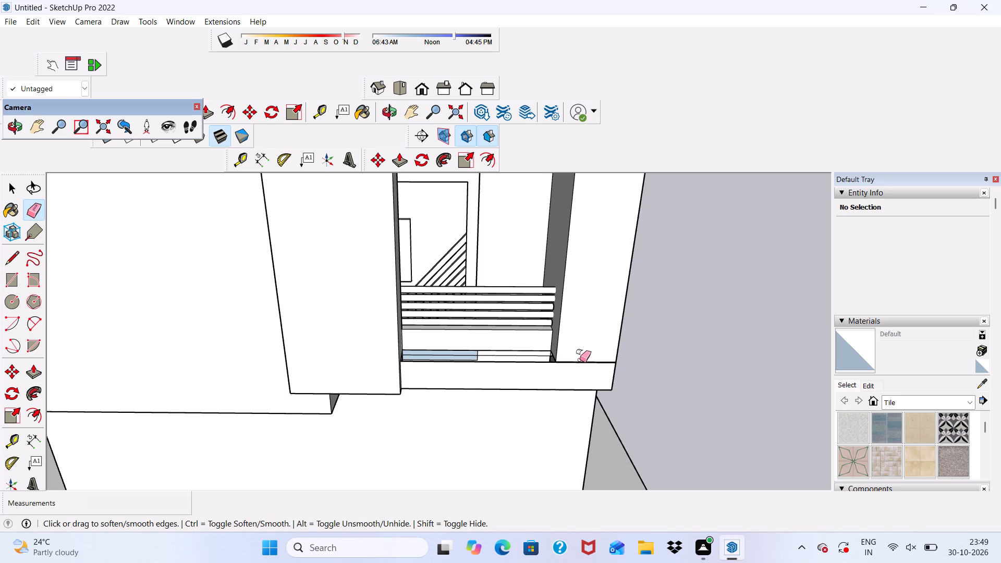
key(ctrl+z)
Push/Pull the recessed upper side wall face outward toward the lower band, ending with a move of about 13/16".
middle_drag(663, 348, 547, 324)
key(space)
scroll(547, 326, up, 3)
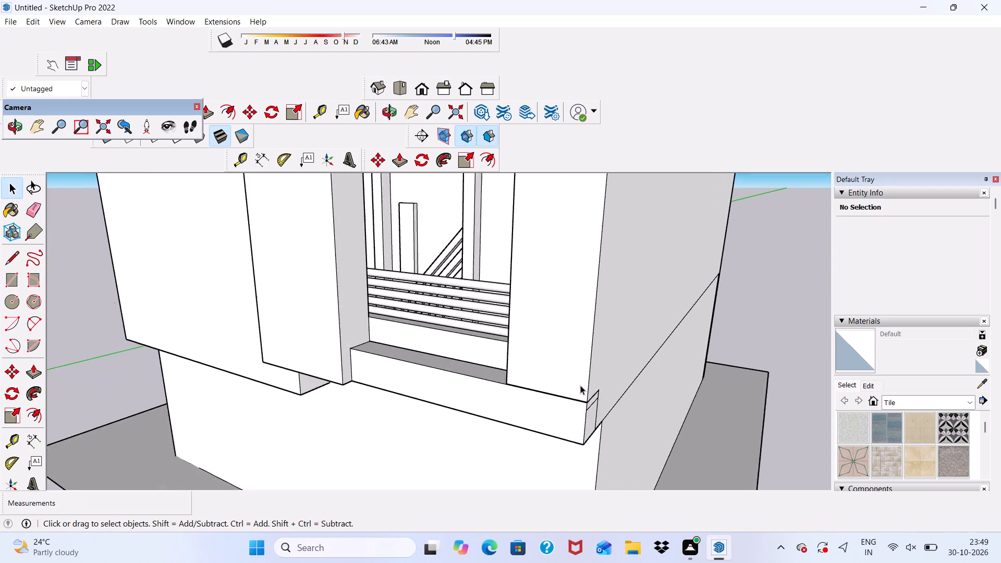
scroll(580, 385, up, 20)
scroll(580, 385, up, 4)
middle_drag(564, 336, 472, 338)
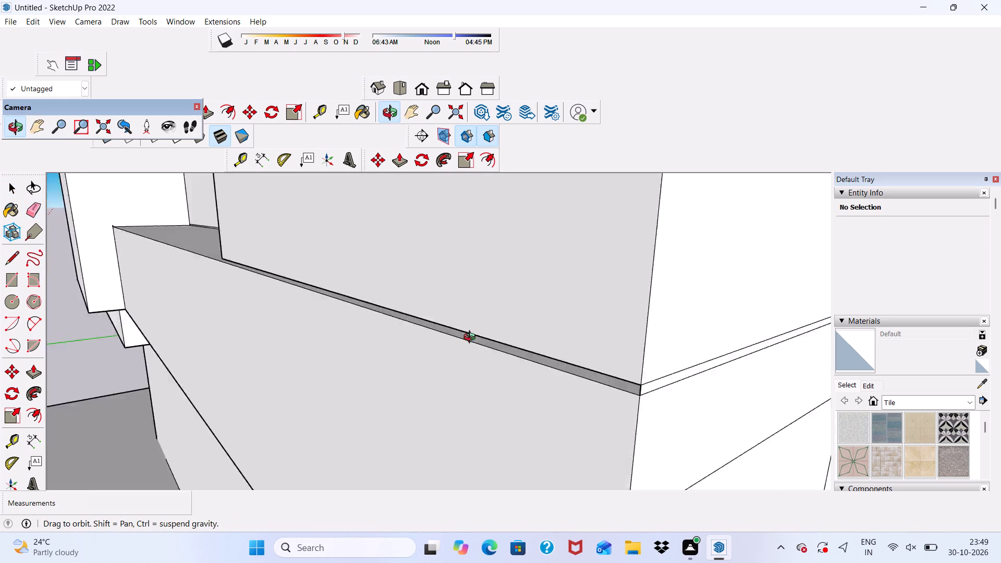
middle_drag(472, 338, 502, 302)
scroll(502, 302, up, 10)
scroll(388, 316, down, 1)
middle_drag(359, 323, 364, 359)
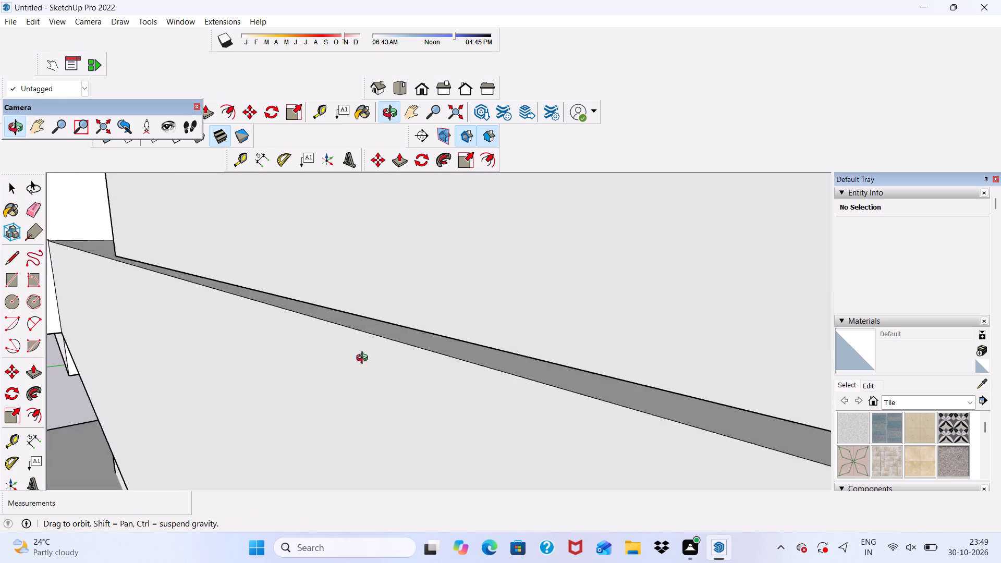
middle_drag(364, 359, 398, 375)
click(422, 325)
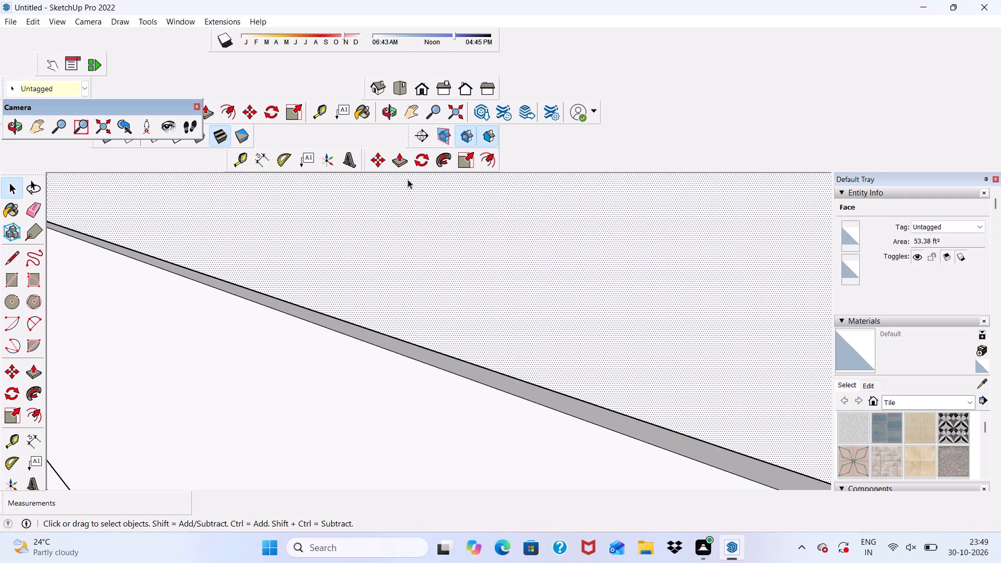
click(404, 157)
click(393, 239)
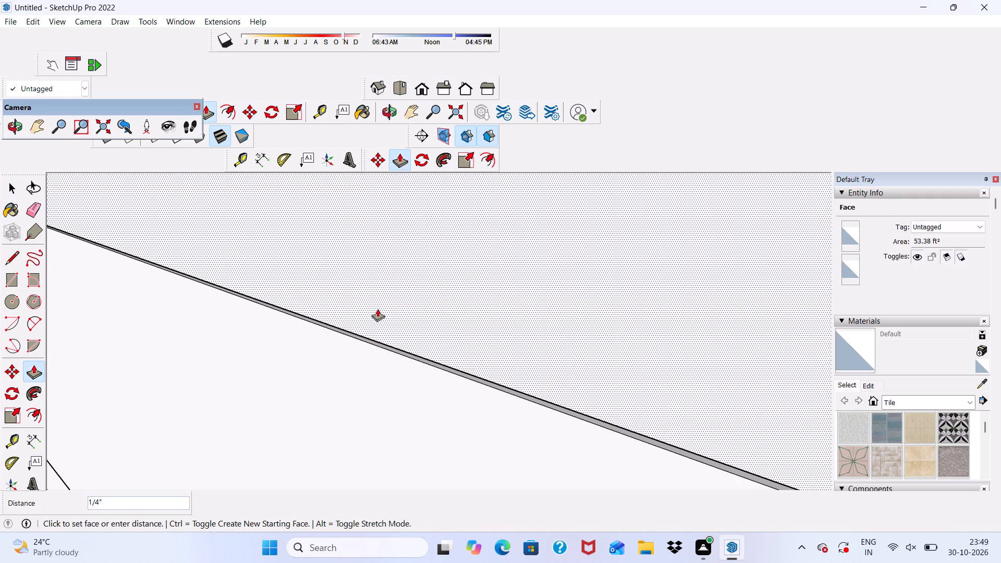
click(377, 309)
click(376, 316)
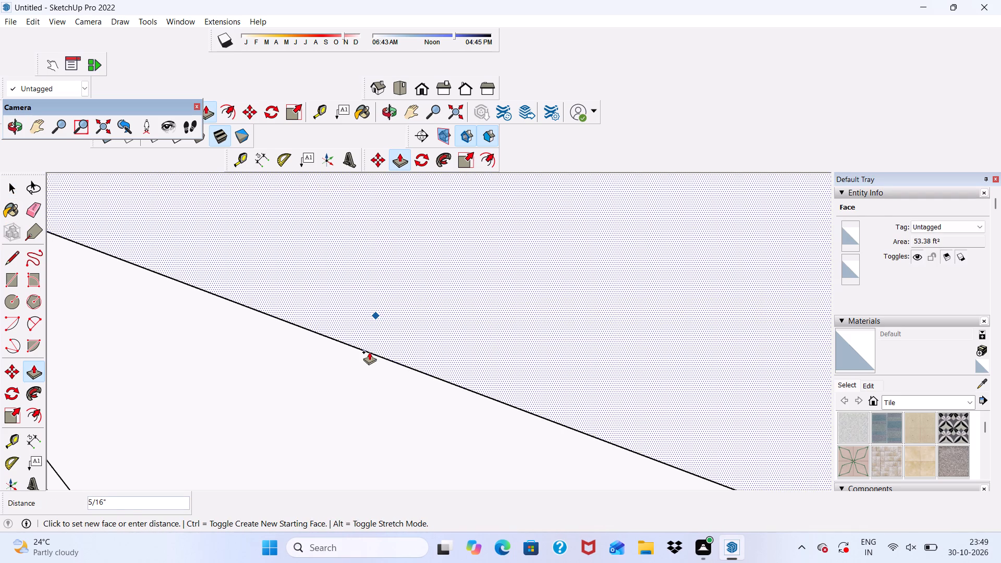
scroll(384, 309, down, 3)
click(434, 355)
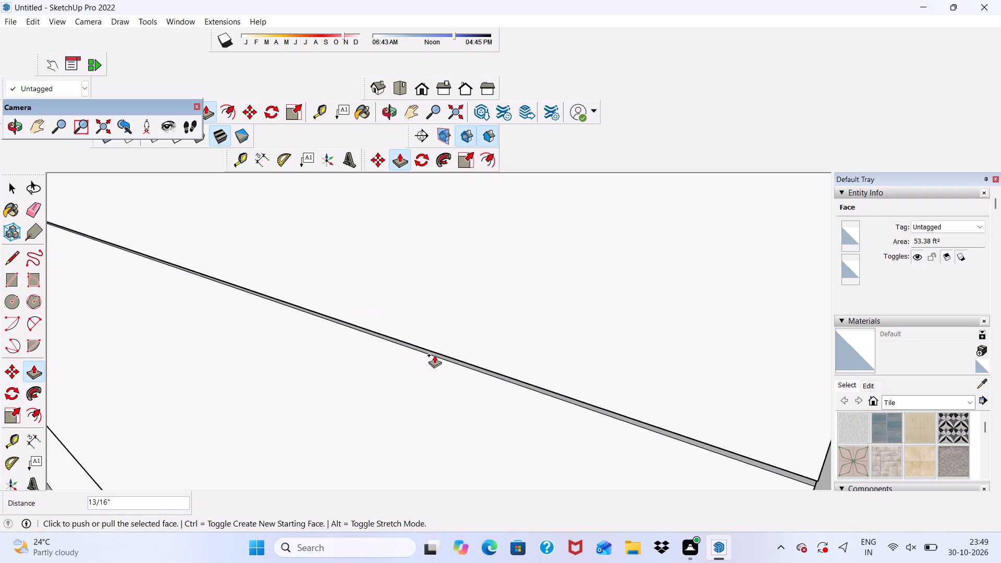
Push/Pull the narrow ledge face between the upper side wall and the lower band by about 1/8".
scroll(490, 379, up, 13)
key(space)
click(535, 378)
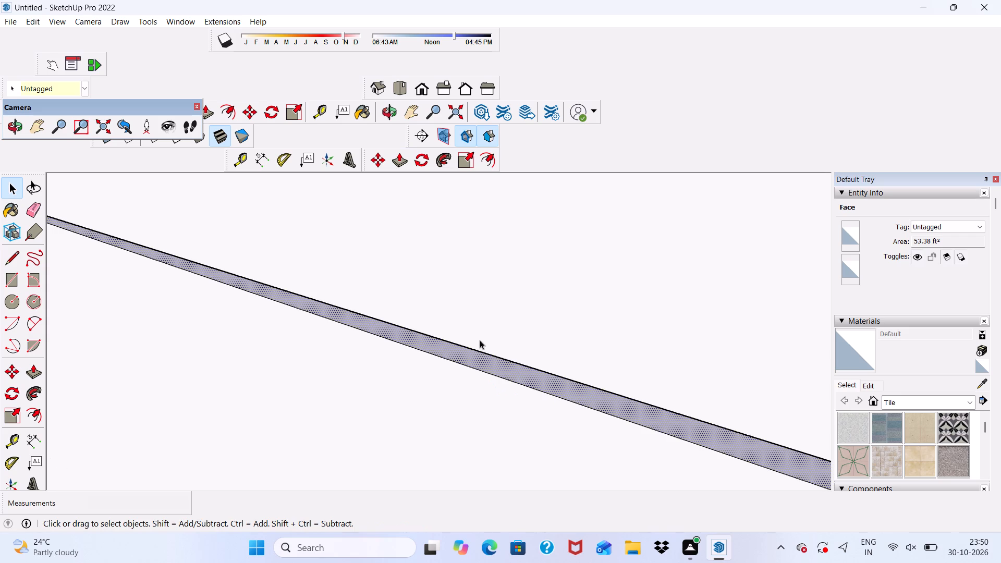
click(404, 157)
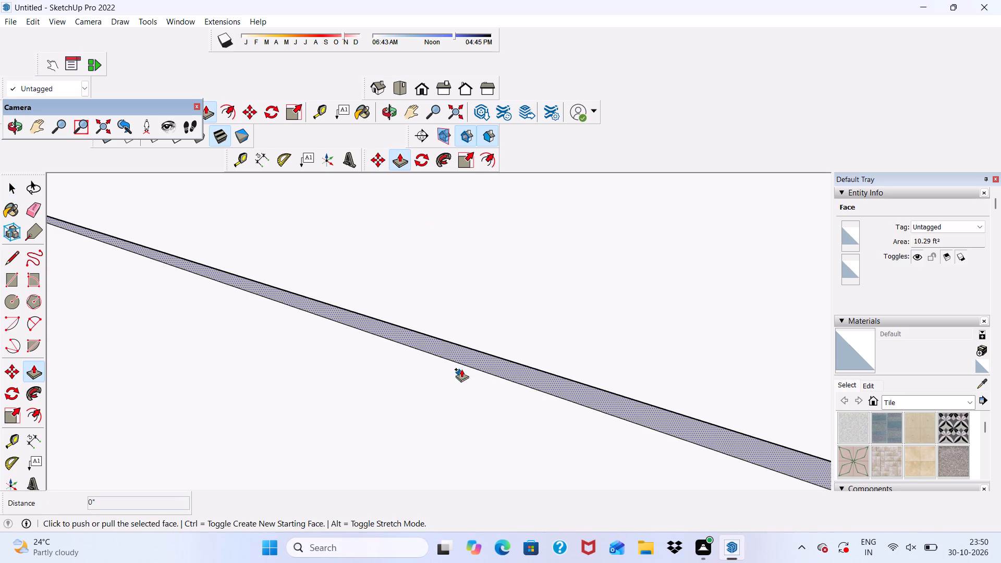
click(472, 359)
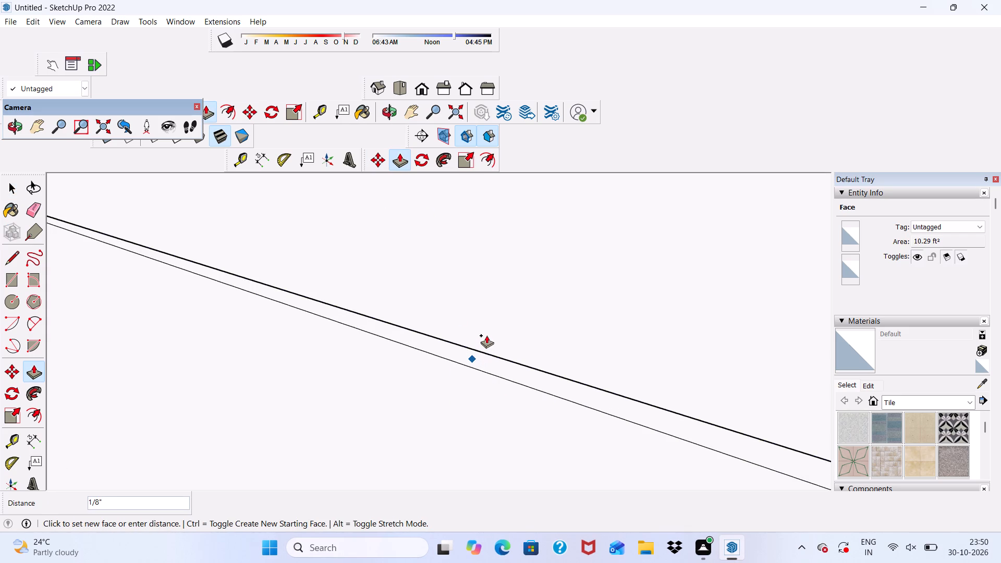
click(486, 335)
Push/Pull the thin sliver face at the side wall's ledge by about 1/16".
scroll(457, 290, down, 6)
middle_drag(506, 362, 367, 256)
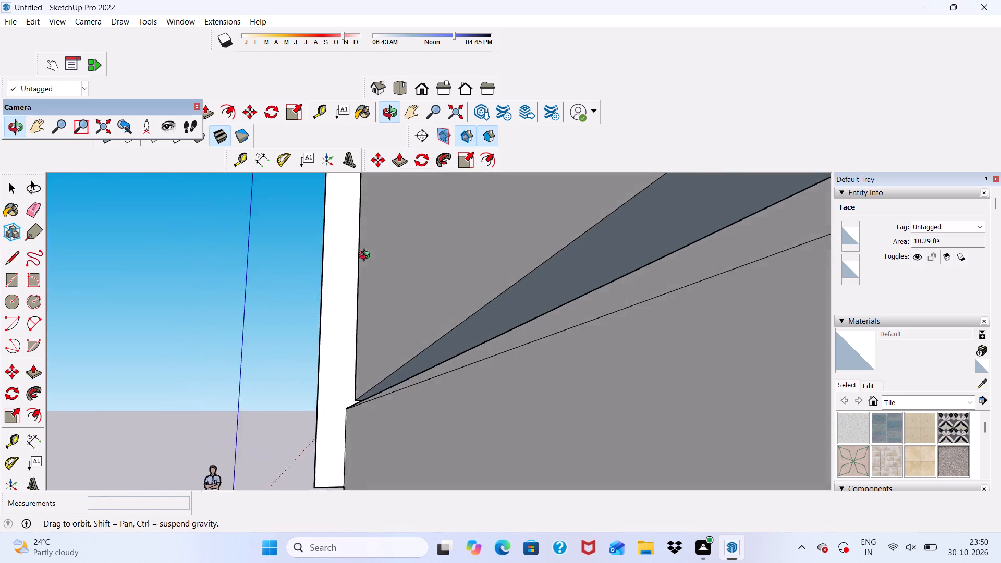
middle_drag(367, 256, 355, 273)
scroll(440, 329, up, 7)
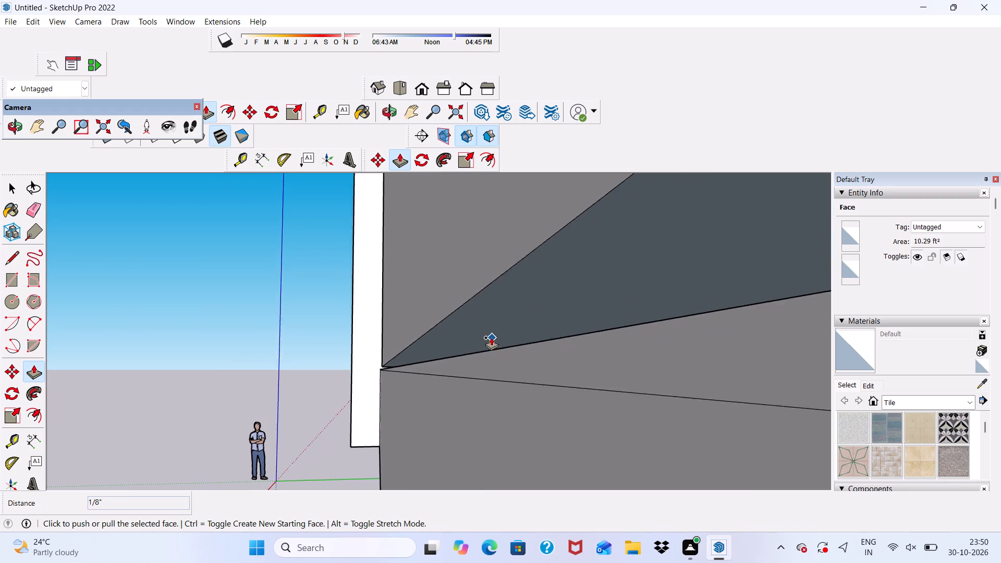
scroll(491, 337, up, 2)
key(space)
scroll(468, 334, down, 2)
middle_drag(475, 349, 568, 368)
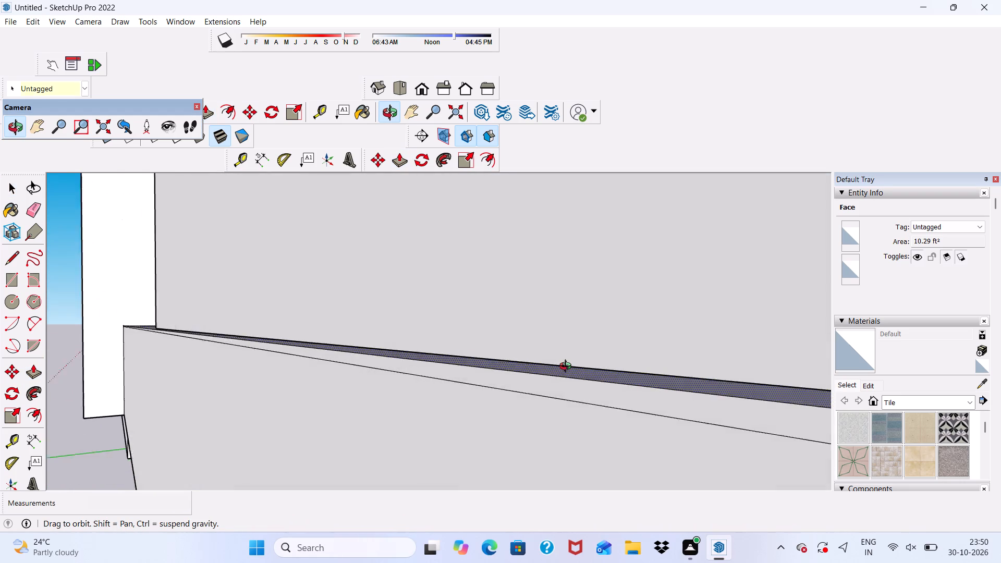
middle_drag(568, 368, 453, 356)
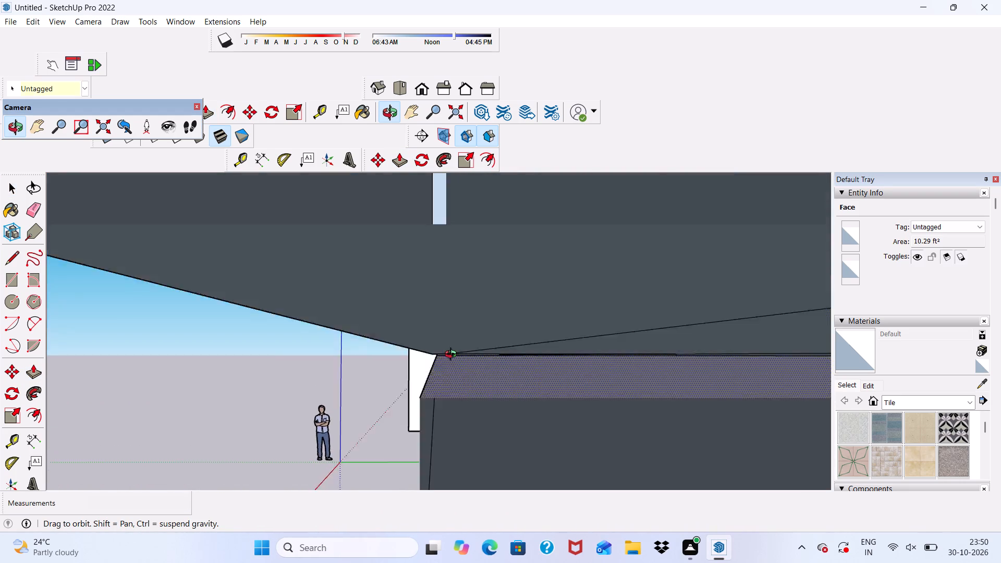
middle_drag(453, 356, 471, 354)
click(472, 337)
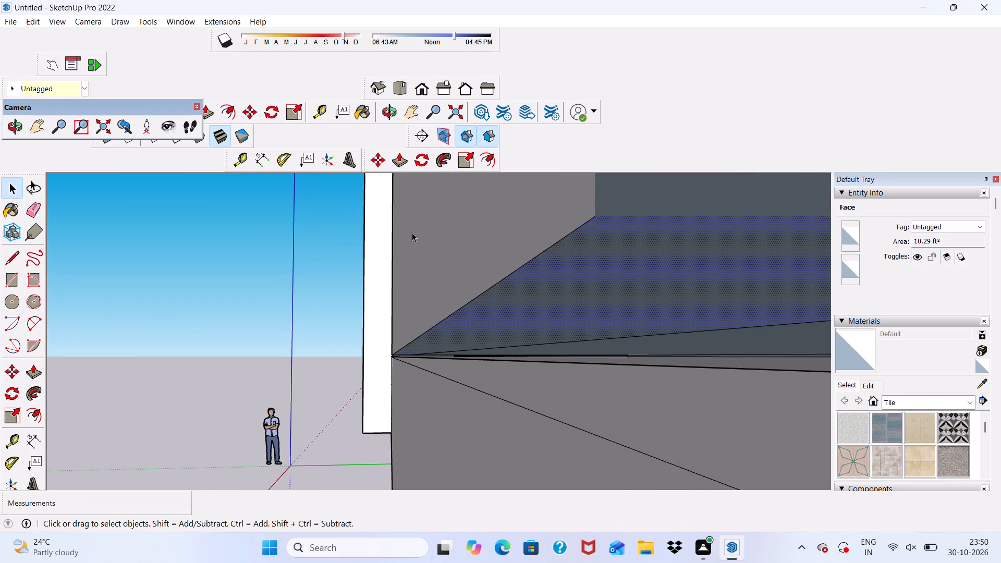
click(392, 158)
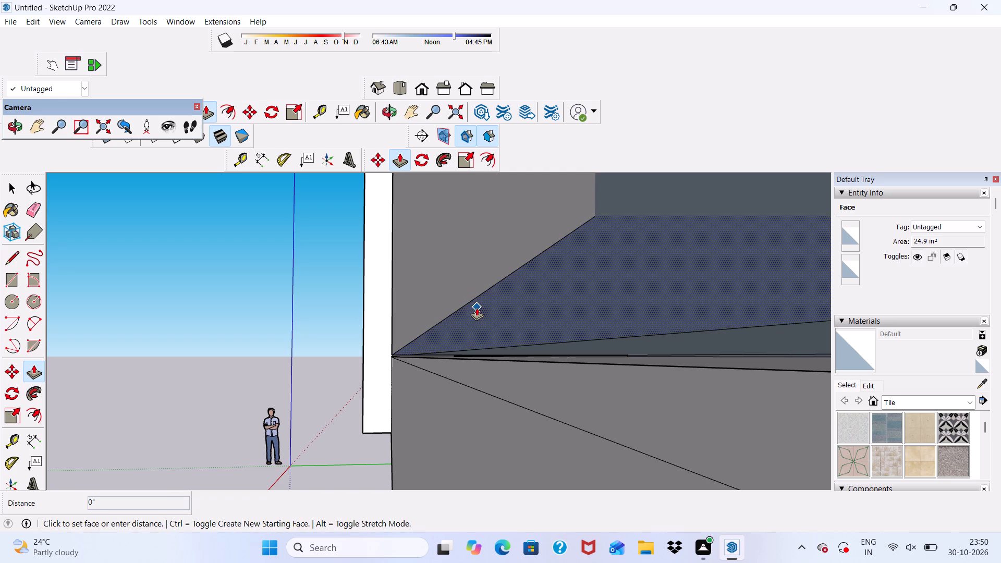
click(477, 308)
click(509, 391)
Erase the thin seam line running along the top of the side wall's lower band, just below the gap.
scroll(462, 319, down, 5)
middle_drag(472, 348, 581, 342)
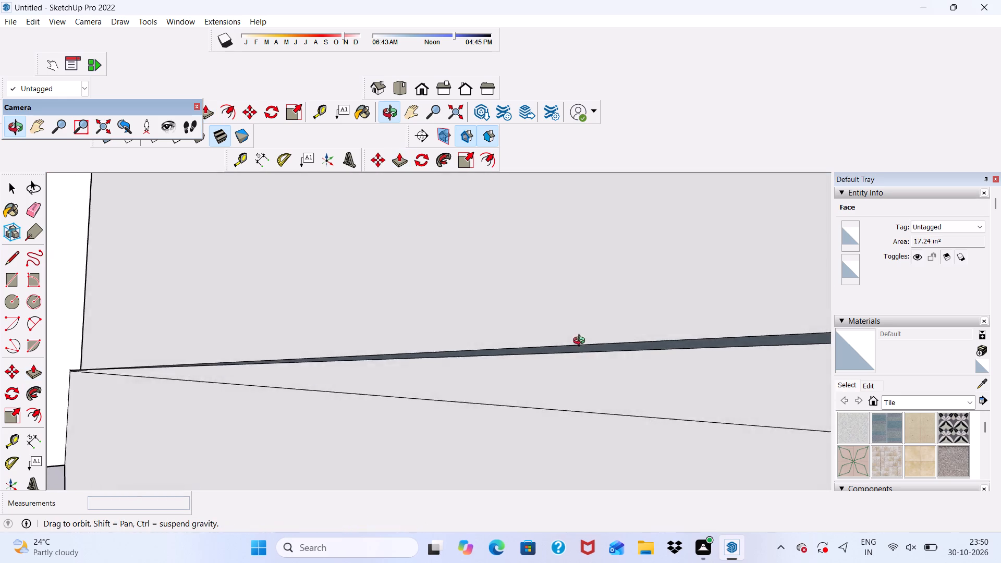
middle_drag(581, 342, 676, 222)
scroll(672, 231, up, 1)
scroll(561, 236, down, 16)
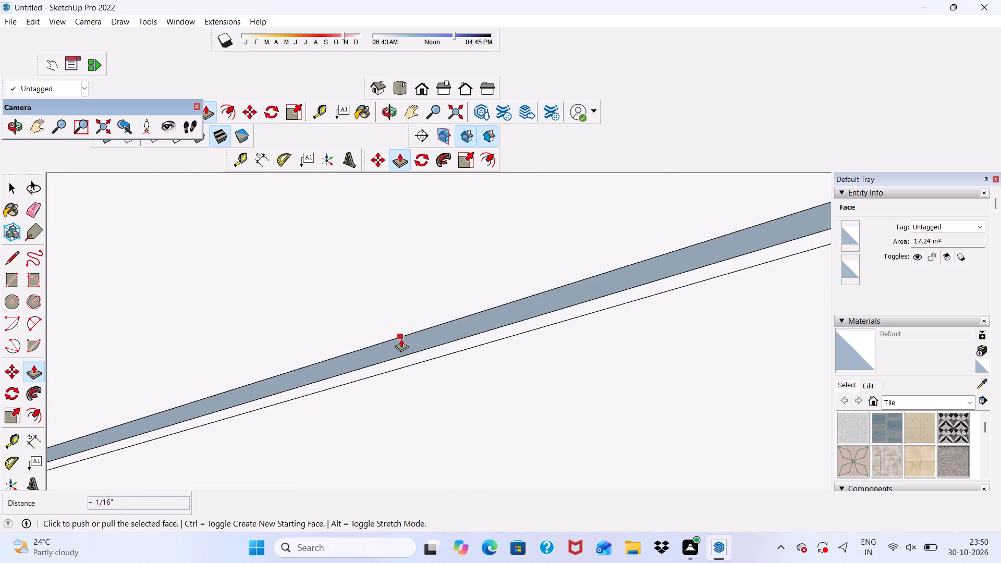
middle_drag(400, 340, 365, 400)
key(space)
click(360, 415)
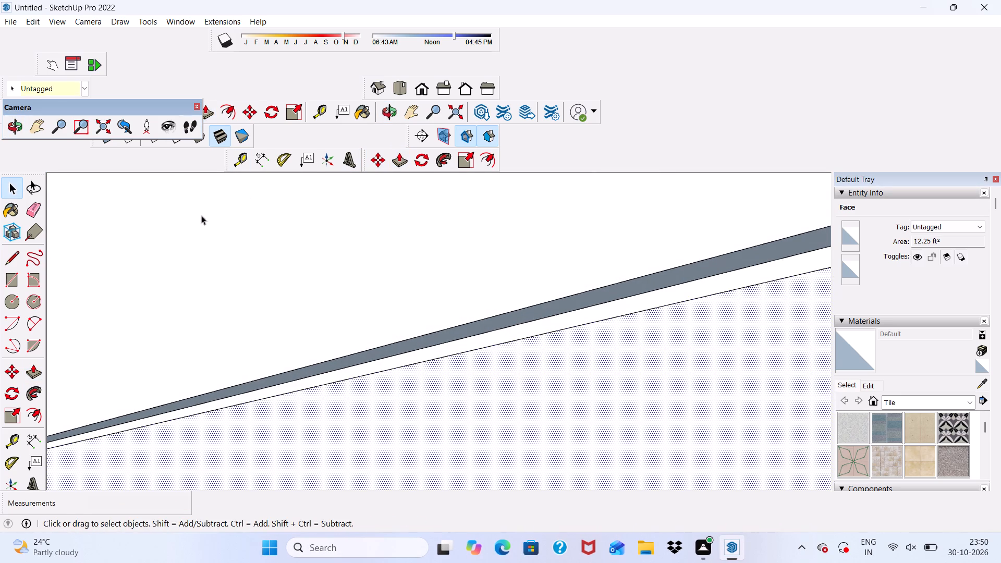
click(39, 203)
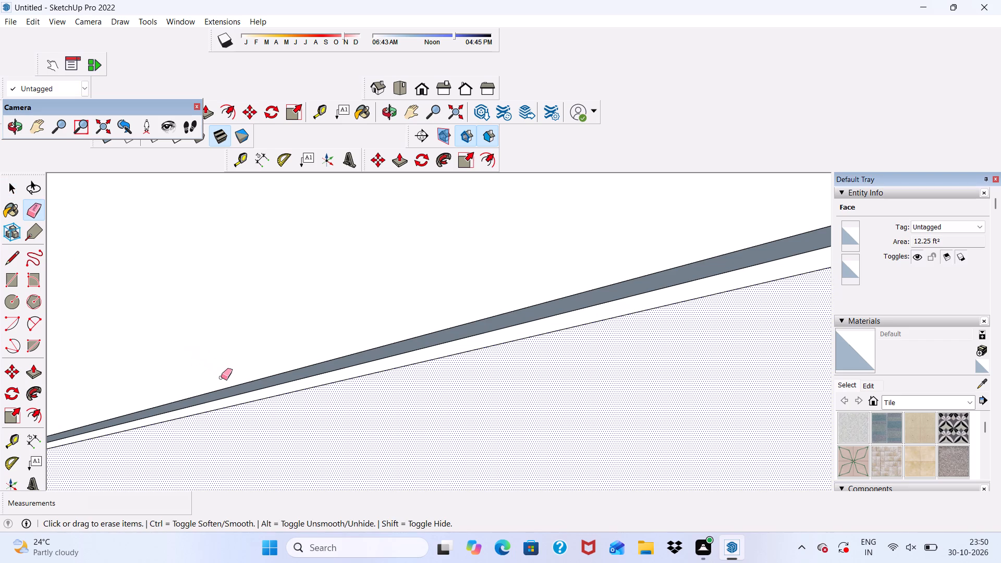
click(337, 382)
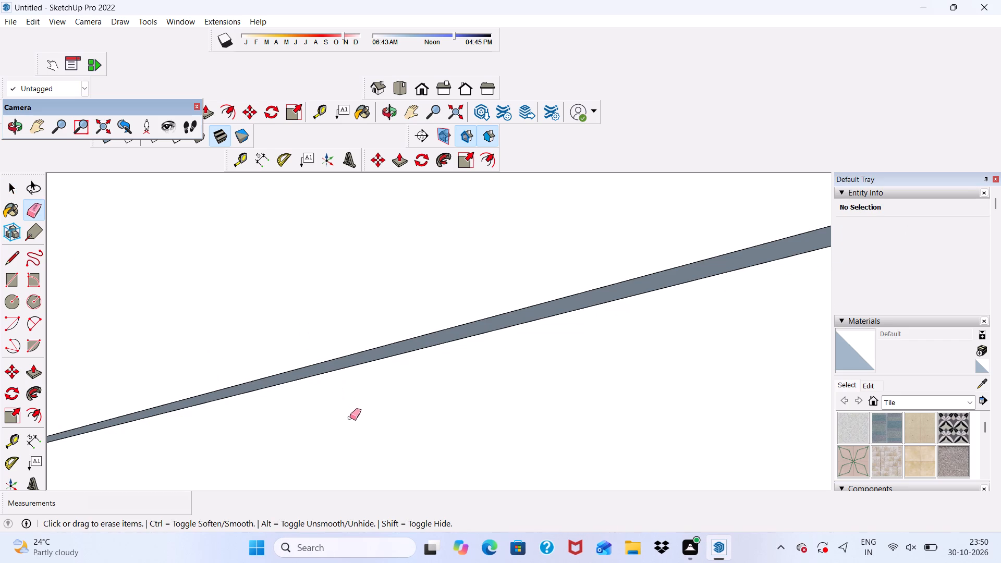
Push/Pull the side wall's lower band about 1/4" to bring it flush with the wall face above.
key(space)
click(353, 454)
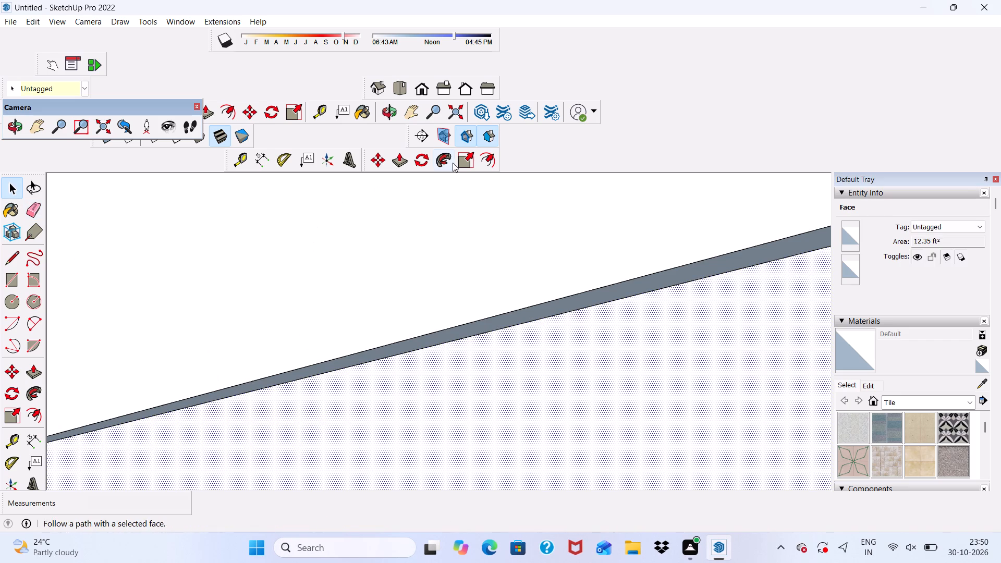
click(34, 371)
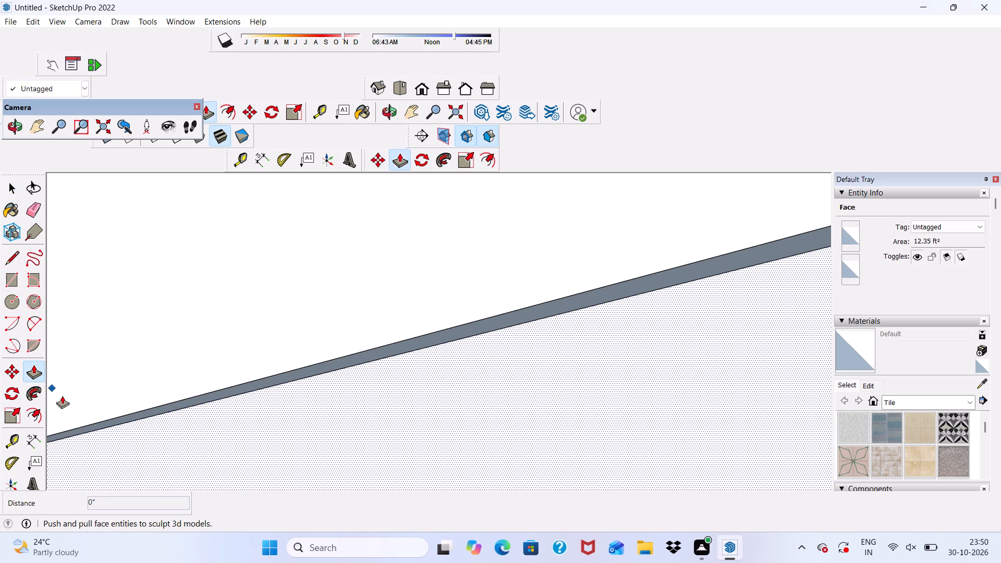
click(262, 468)
scroll(236, 391, down, 4)
middle_drag(266, 417, 284, 477)
scroll(313, 364, up, 2)
click(313, 369)
scroll(295, 372, down, 5)
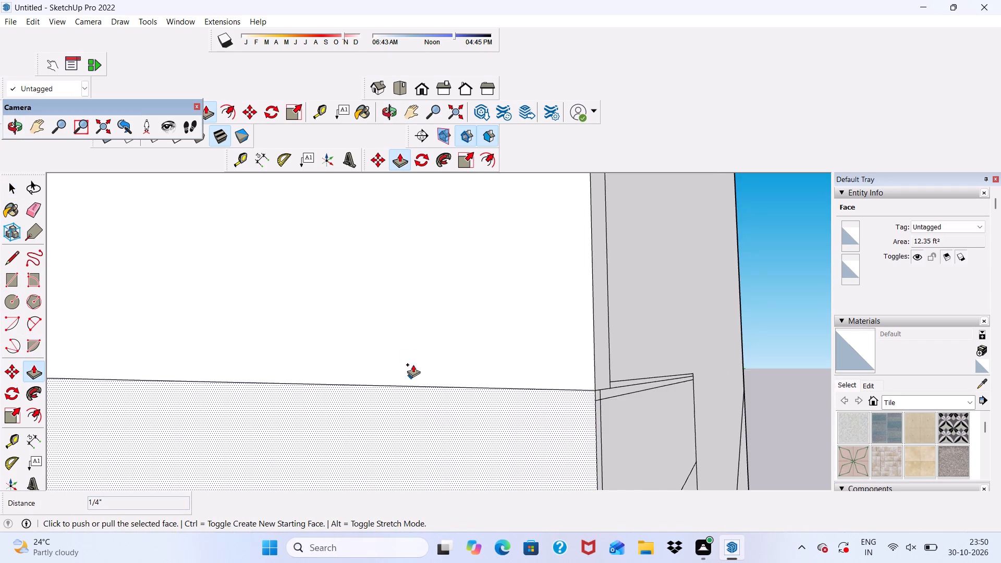
Erase the seam line between the upper side wall and its lower band.
scroll(407, 356, down, 5)
middle_drag(445, 416, 429, 411)
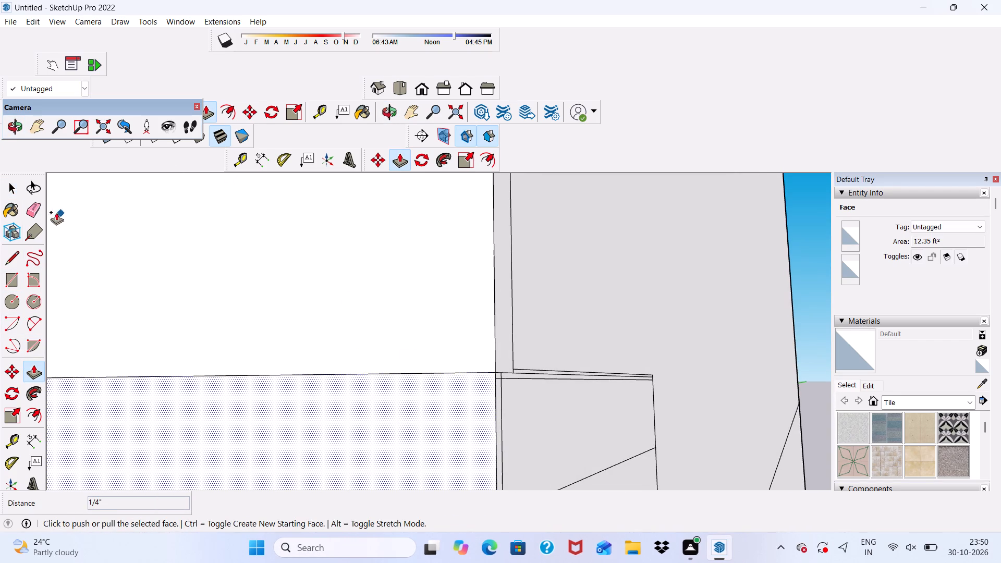
click(33, 205)
click(155, 374)
Erase the topmost line of the thin strip above the corner panel on the side wall, undoing the last stray erasure.
scroll(185, 359, down, 6)
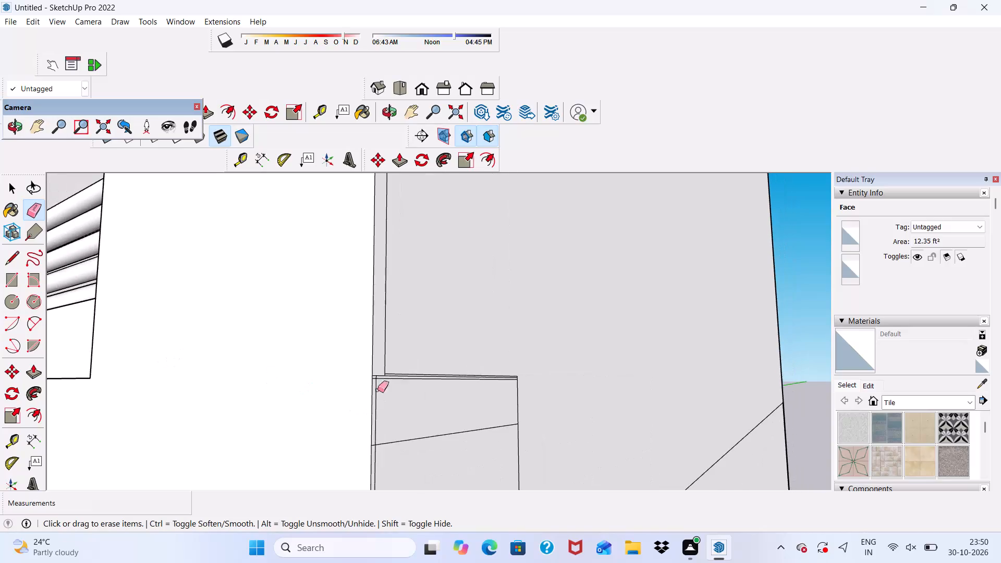
scroll(377, 390, down, 6)
middle_drag(274, 411, 235, 450)
scroll(306, 434, up, 6)
drag(333, 404, 335, 436)
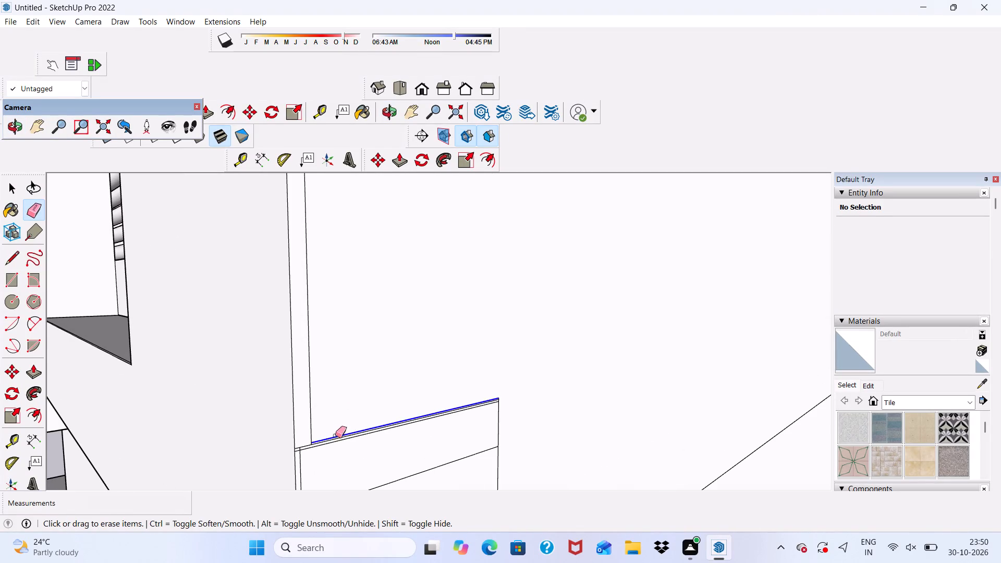
drag(323, 412, 323, 458)
drag(323, 419, 334, 454)
key(ctrl+z)
Erase the thin vertical seam line running beside the side wall's corner above the panel.
scroll(310, 403, down, 1)
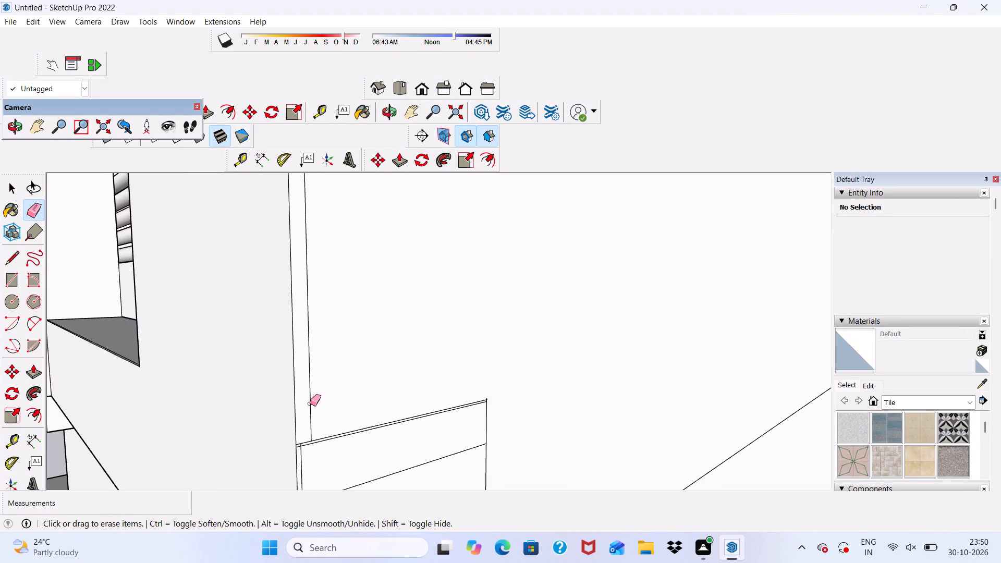
scroll(310, 403, down, 1)
drag(310, 409, 309, 402)
scroll(310, 410, up, 1)
drag(308, 397, 315, 402)
Erase the duplicate line along the corner panel's top edge, undoing a stray erasure, and clean the short stub at the wall corner.
drag(313, 445, 315, 450)
click(313, 443)
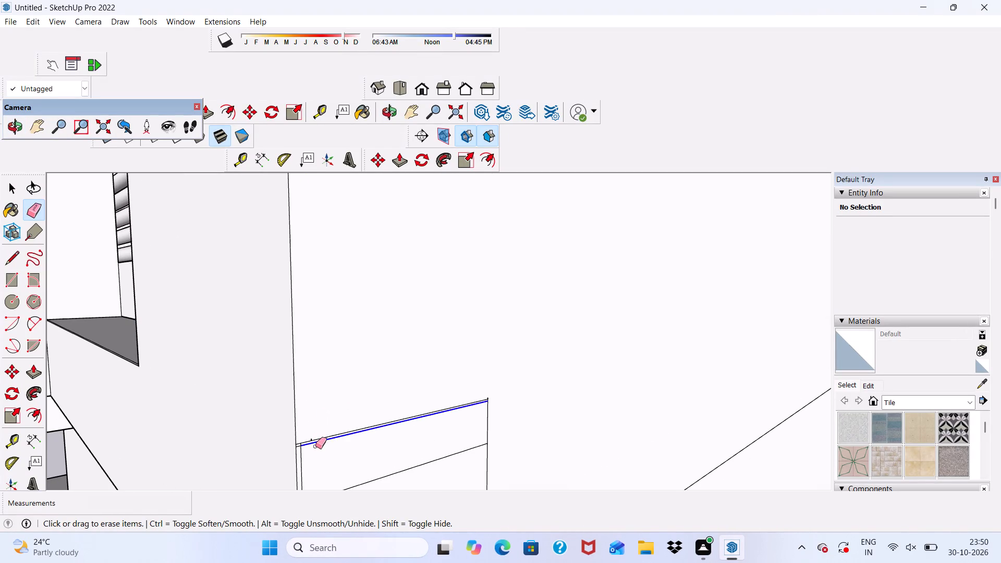
scroll(312, 432, up, 1)
drag(315, 438, 319, 448)
key(ctrl+z)
ctrl+scroll(311, 407, down, 3)
scroll(319, 457, up, 6)
drag(292, 437, 298, 441)
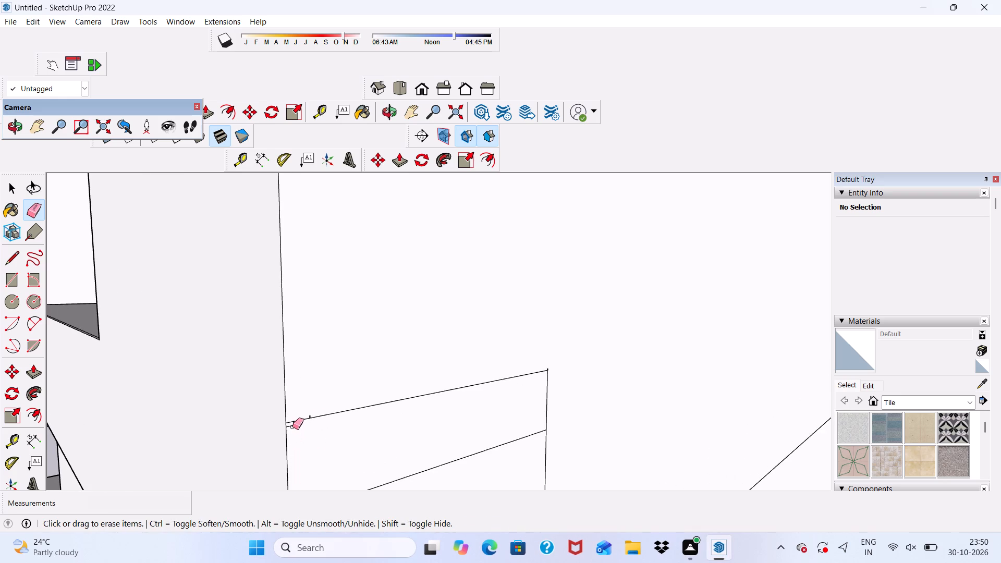
click(292, 425)
drag(294, 425, 299, 425)
Erase the line crossing the corner panel and the thin vertical line beside the wall corner below it.
scroll(331, 336, down, 9)
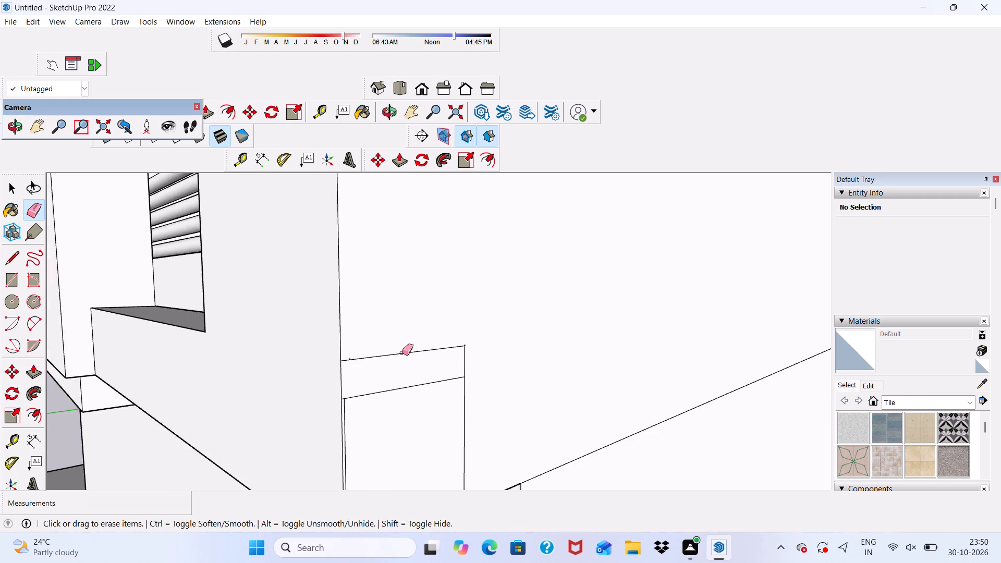
scroll(402, 353, down, 1)
middle_drag(407, 371, 382, 309)
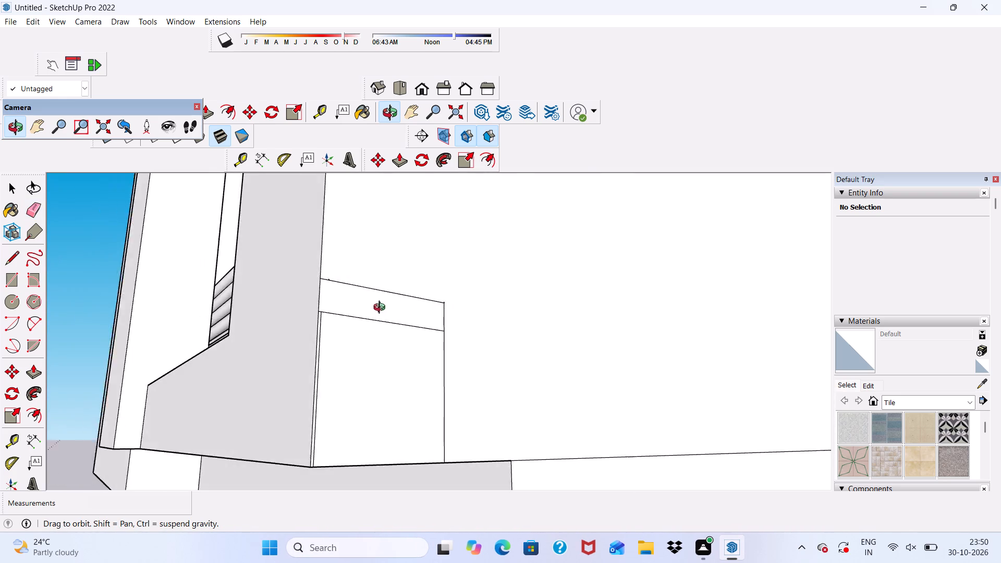
middle_drag(382, 309, 381, 309)
scroll(380, 310, up, 5)
drag(356, 322, 362, 350)
scroll(272, 355, up, 5)
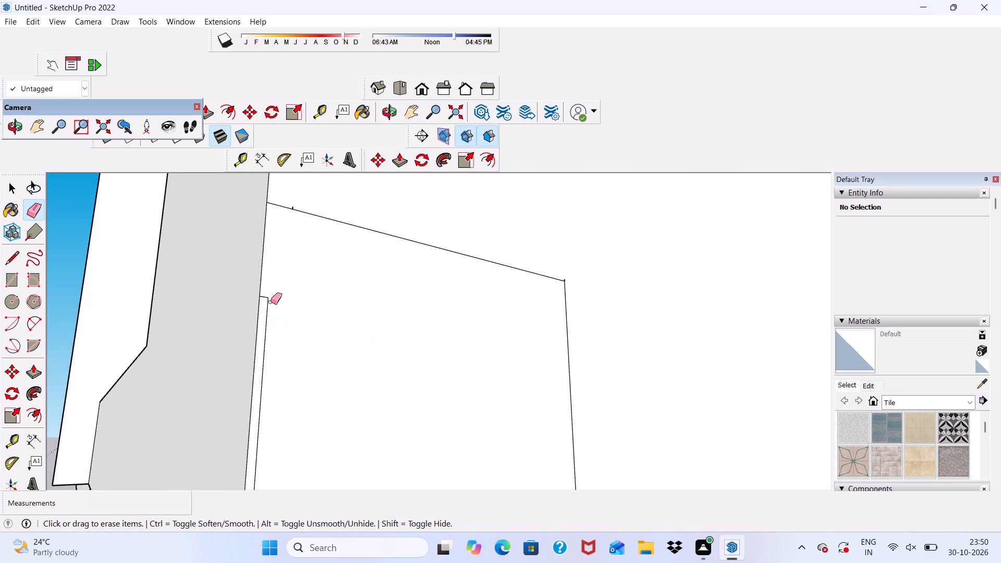
scroll(270, 300, up, 4)
drag(263, 298, 263, 304)
drag(264, 305, 272, 322)
Erase the corner panel's far vertical edge, including its short remaining segment below the top line.
scroll(267, 290, down, 10)
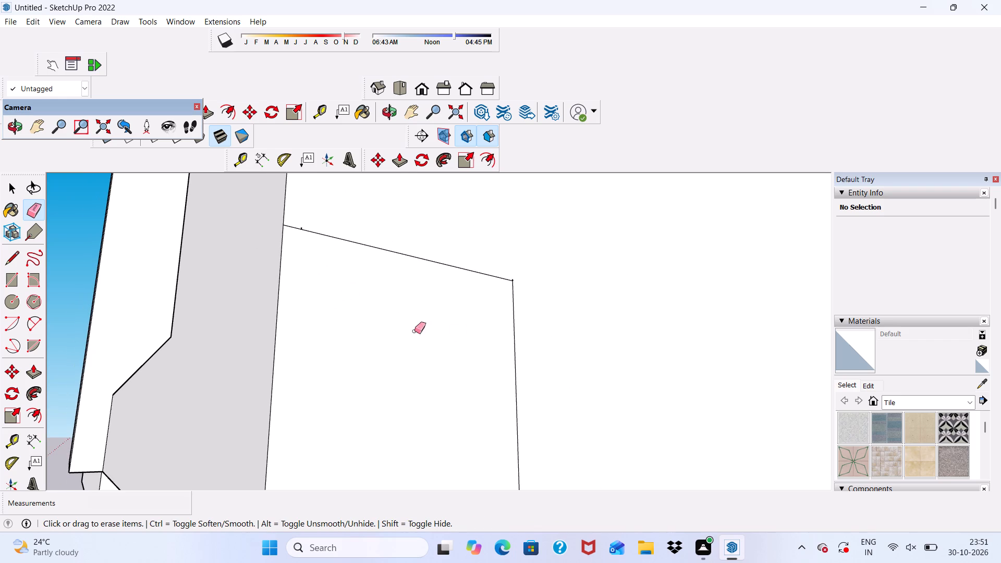
drag(497, 316, 500, 337)
drag(484, 324, 493, 330)
drag(498, 327, 502, 336)
drag(486, 309, 491, 311)
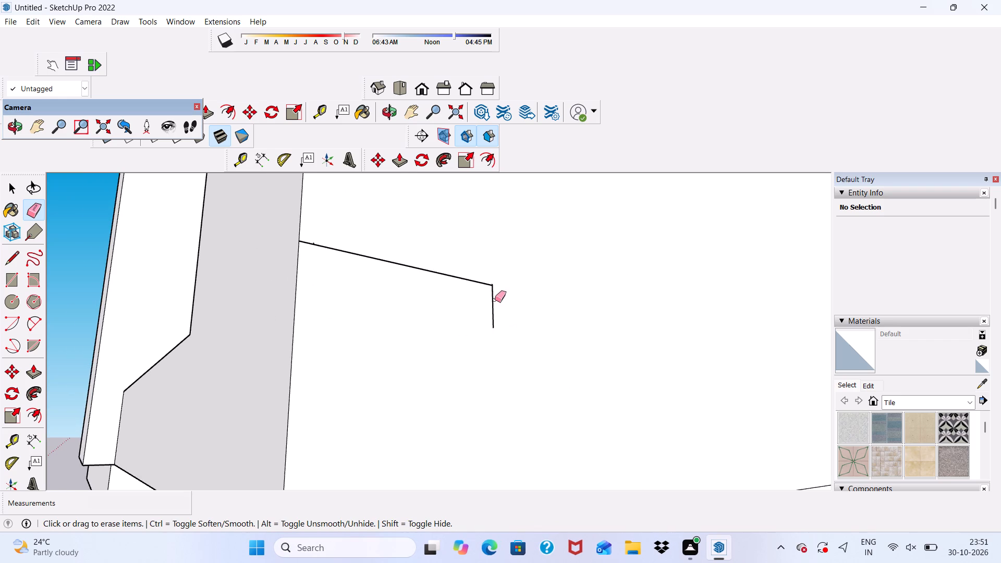
scroll(492, 295, down, 5)
middle_drag(477, 357, 496, 437)
scroll(523, 371, up, 5)
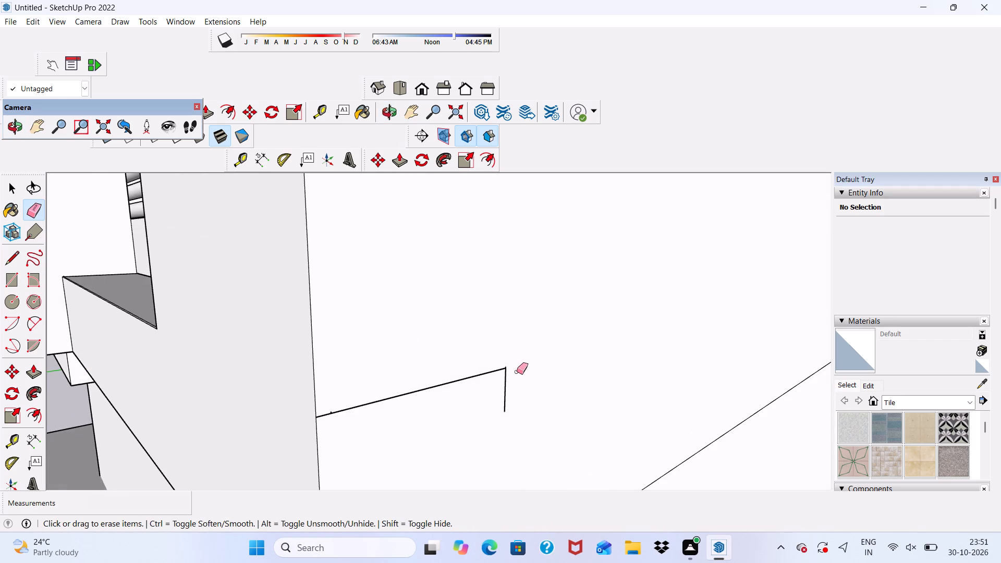
drag(517, 372, 500, 395)
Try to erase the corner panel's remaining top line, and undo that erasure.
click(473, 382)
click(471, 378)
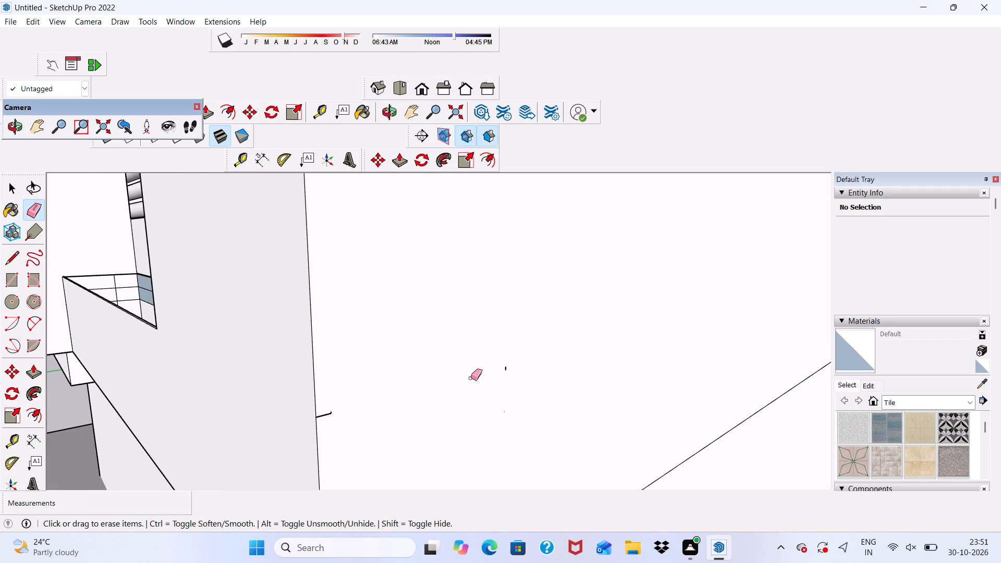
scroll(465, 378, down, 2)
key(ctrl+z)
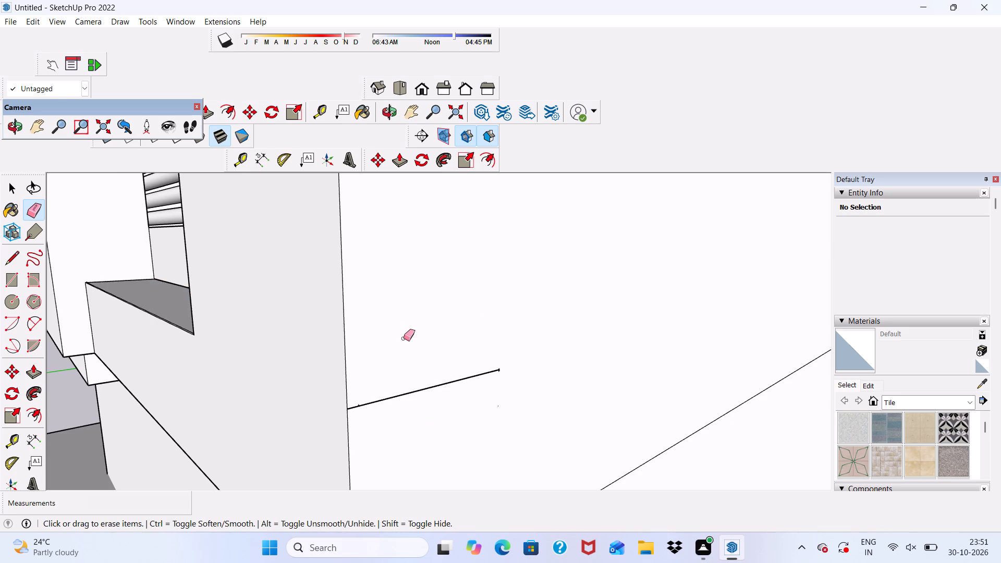
Erase the tiny speck on the side wall below the free end of the remaining short line.
scroll(397, 332, down, 5)
scroll(463, 352, up, 6)
scroll(434, 325, down, 10)
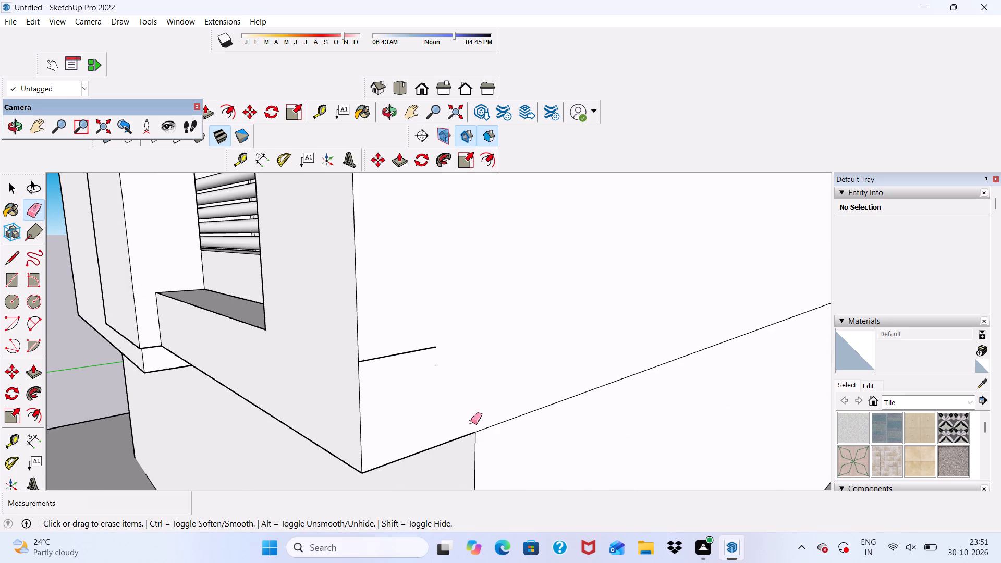
scroll(452, 384, down, 6)
scroll(368, 312, down, 11)
scroll(443, 409, up, 1)
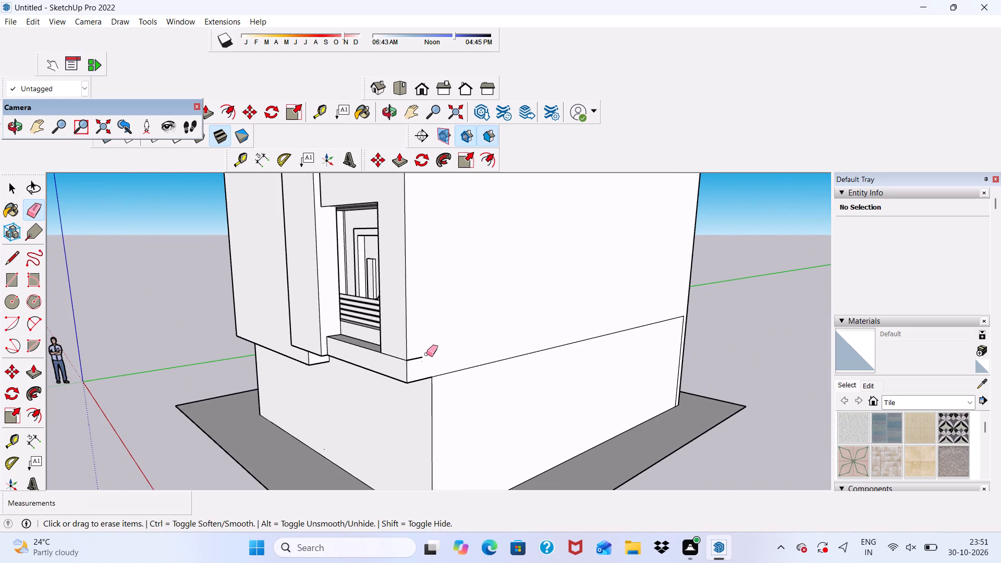
scroll(411, 332, up, 5)
scroll(448, 367, up, 5)
scroll(432, 375, down, 1)
scroll(426, 405, up, 3)
drag(431, 385, 425, 392)
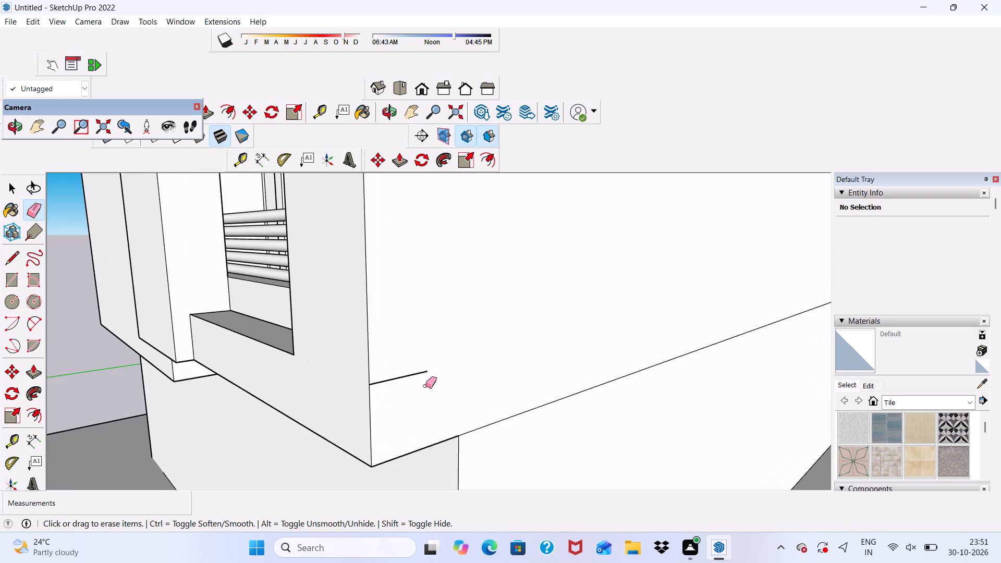
drag(425, 385, 428, 396)
drag(429, 389, 428, 411)
Erase the small specks on the underside of the overhang near the side wall corner.
scroll(403, 364, down, 7)
middle_drag(410, 364, 523, 223)
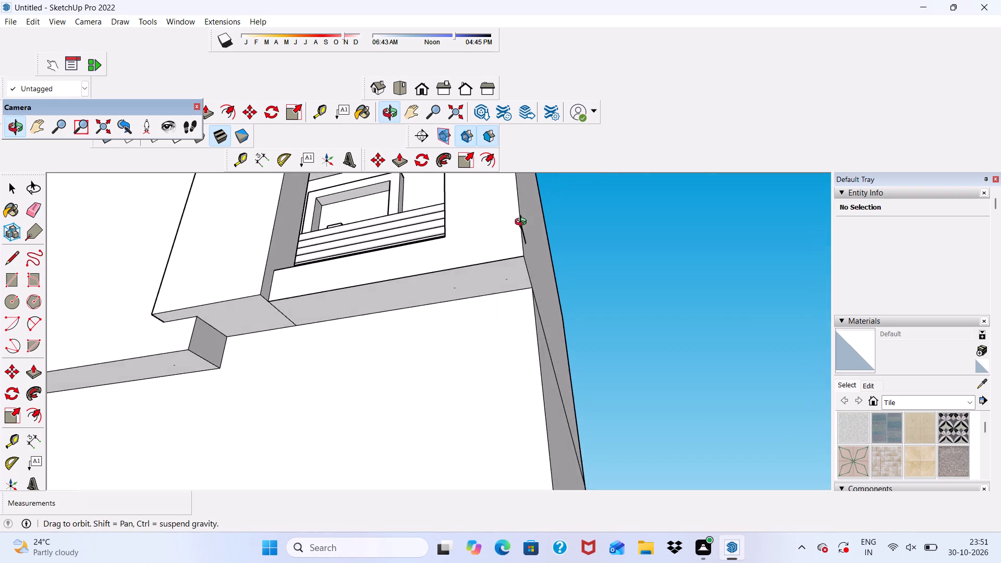
middle_drag(523, 223, 526, 220)
scroll(504, 281, up, 5)
drag(512, 269, 517, 279)
drag(516, 268, 504, 275)
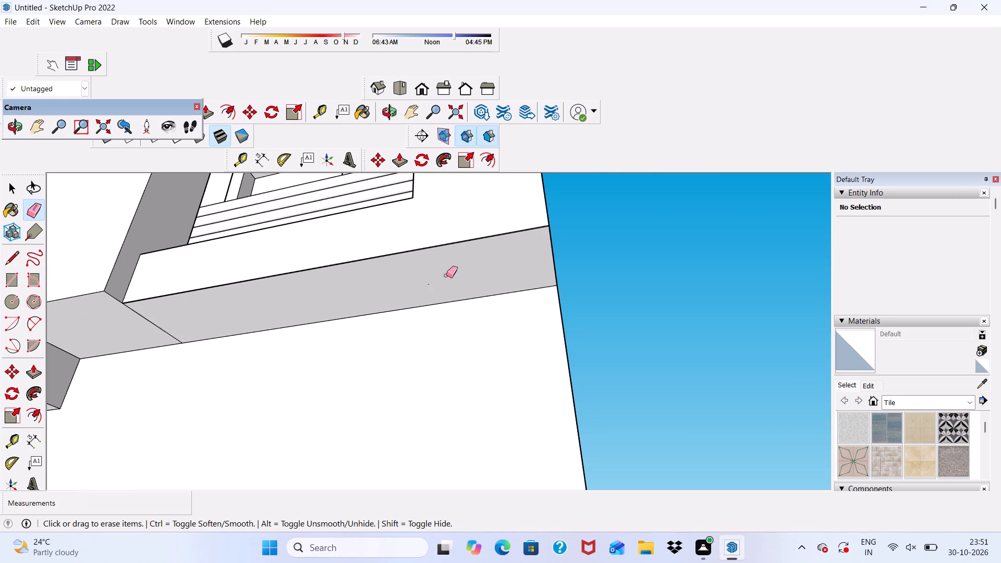
click(427, 285)
drag(432, 283, 423, 285)
Push/Pull the long strip face on the model's underside, along the side wall, toward the slab.
scroll(422, 279, down, 9)
middle_drag(504, 316, 404, 356)
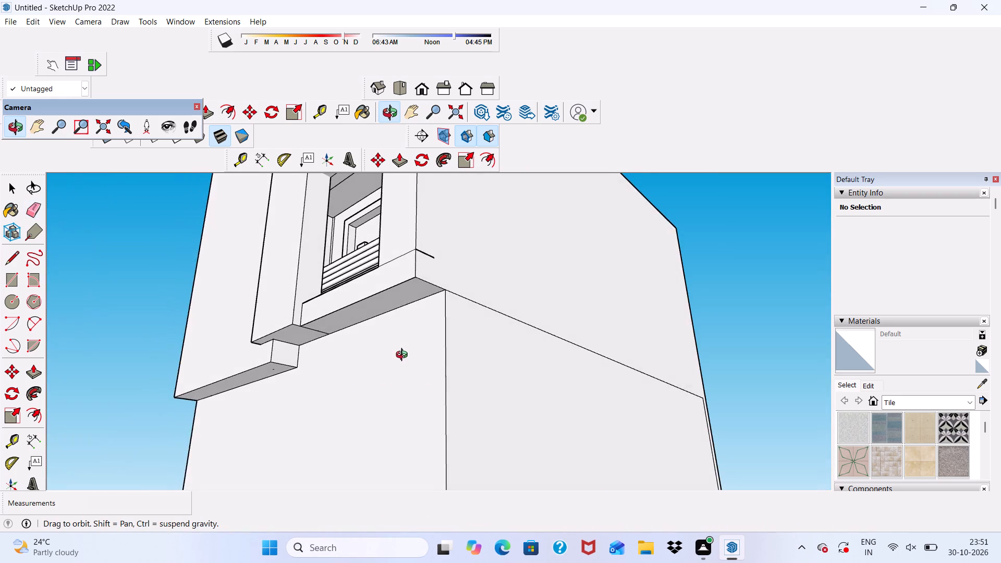
middle_drag(404, 356, 408, 348)
middle_drag(418, 368, 450, 395)
scroll(456, 383, up, 1)
scroll(420, 320, down, 6)
middle_drag(397, 357, 447, 397)
scroll(399, 359, down, 1)
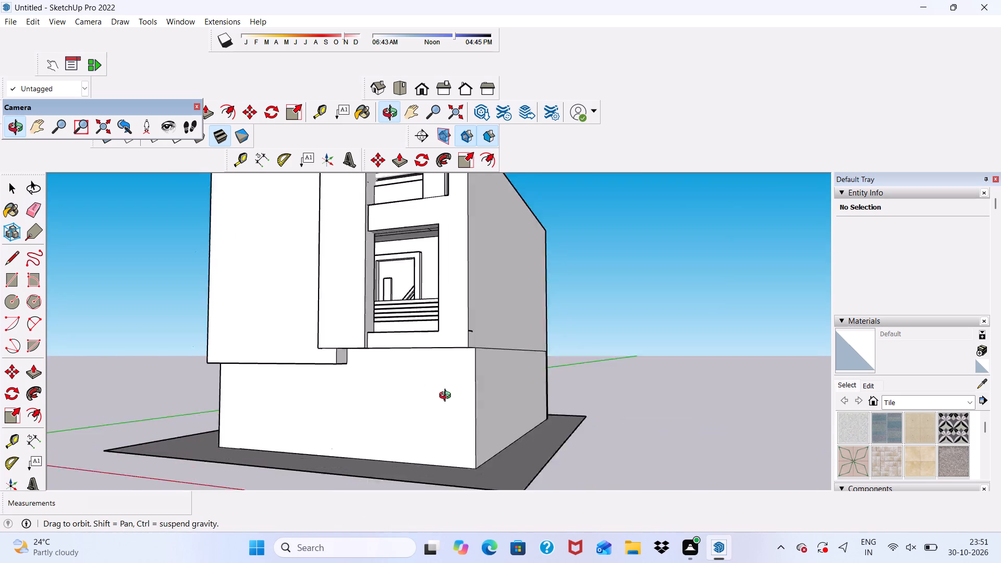
middle_drag(447, 397, 421, 291)
key(space)
scroll(482, 437, up, 1)
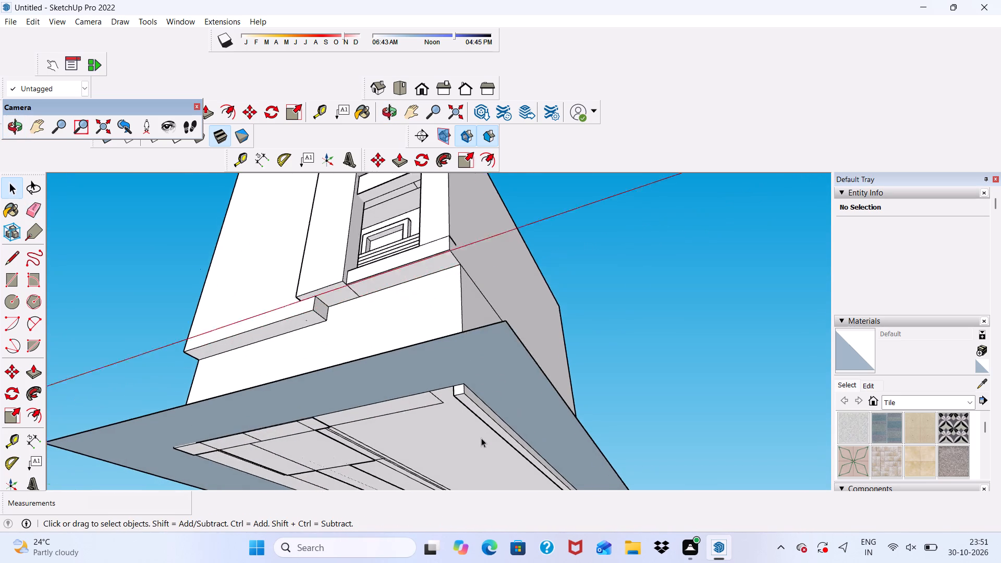
scroll(481, 438, up, 11)
click(454, 317)
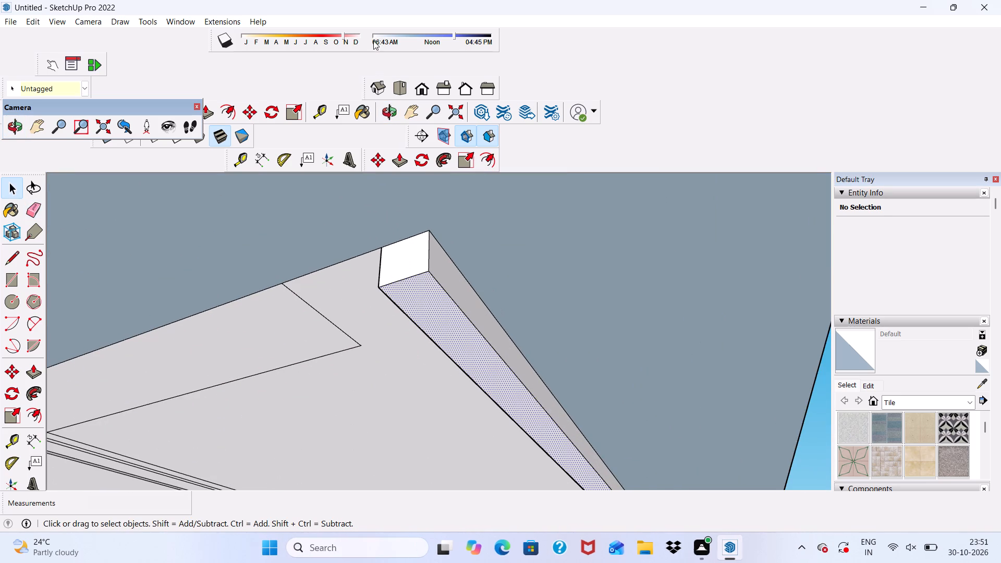
click(405, 154)
click(430, 306)
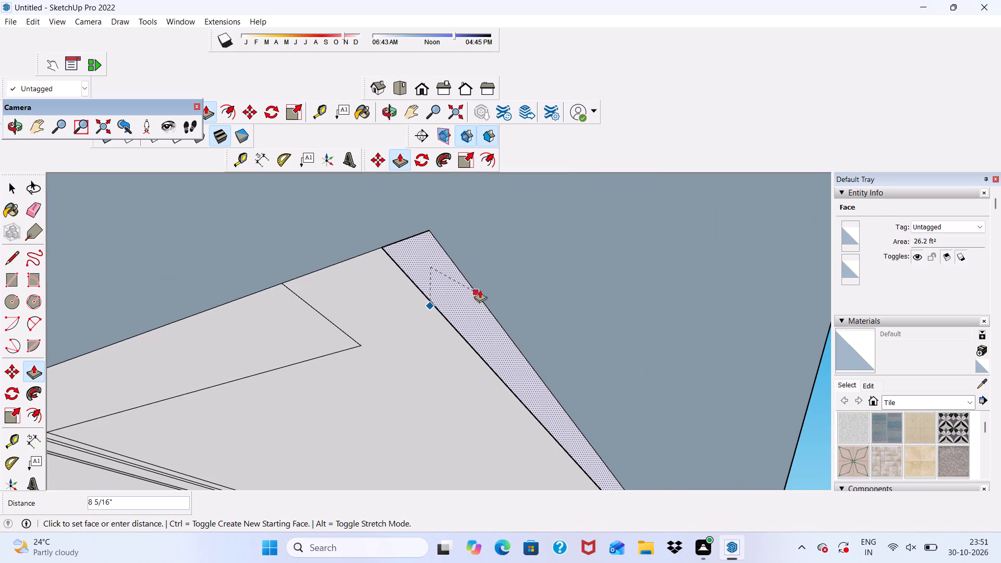
click(481, 278)
Push/Pull the face exposed inside the underside strip opening by about 20' 2 7/8".
scroll(429, 270, up, 1)
click(432, 259)
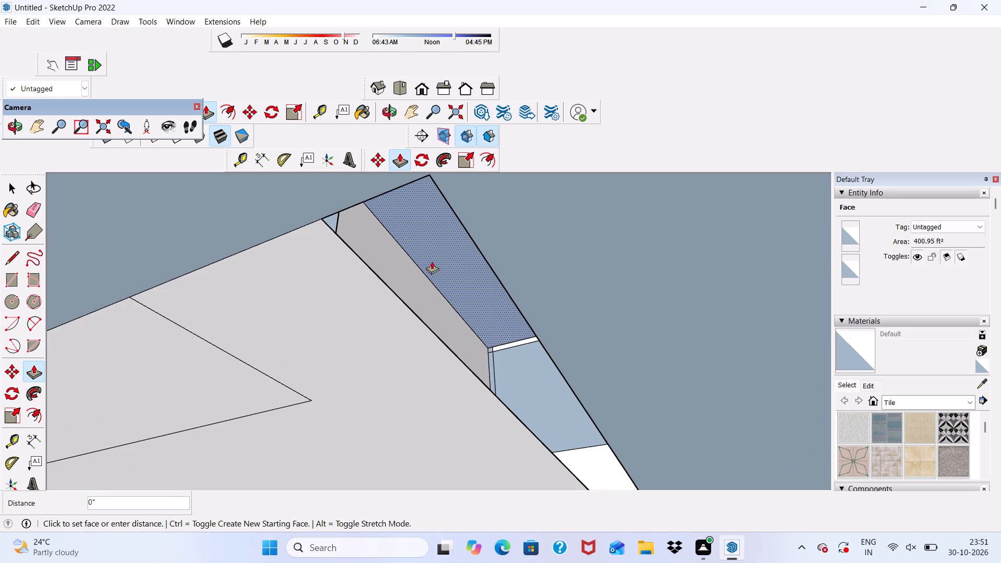
click(342, 277)
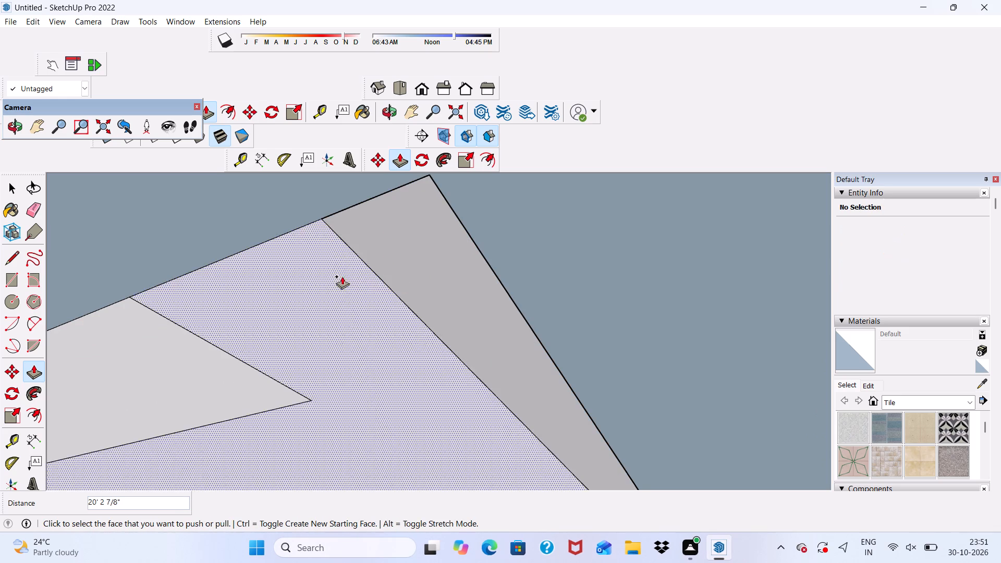
Push/Pull the small end face of the side wall strip along its length to the front of the building.
scroll(322, 222, down, 6)
scroll(431, 260, down, 6)
middle_drag(420, 281, 432, 346)
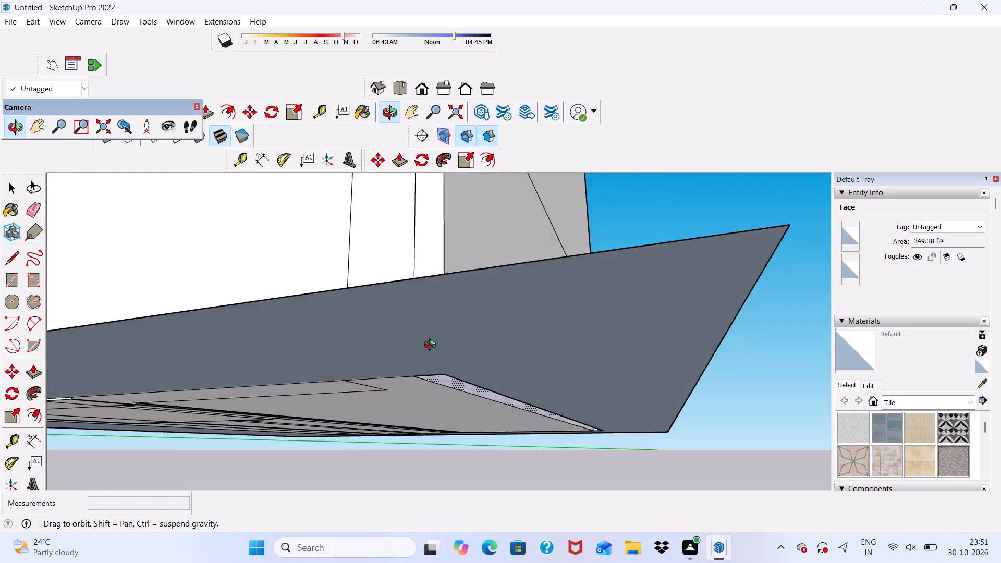
middle_drag(432, 346, 421, 329)
scroll(661, 412, up, 2)
scroll(548, 319, down, 5)
scroll(605, 431, up, 10)
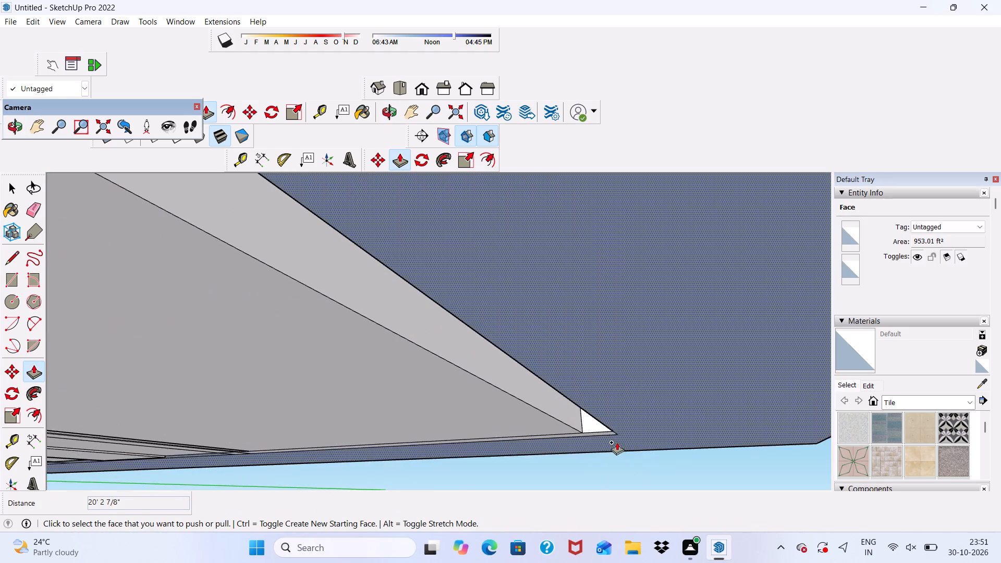
scroll(617, 442, up, 11)
click(563, 406)
scroll(466, 354, down, 10)
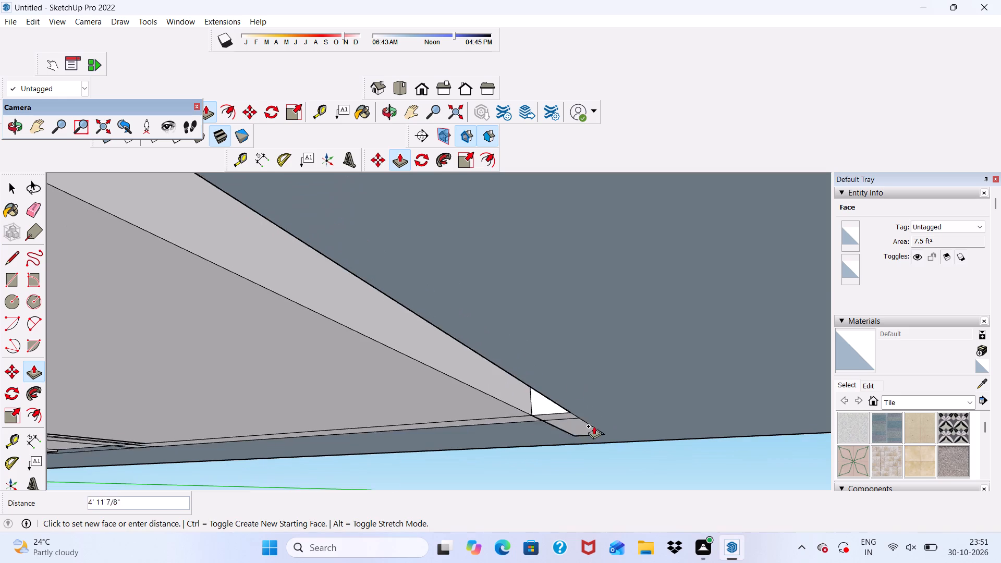
scroll(594, 426, down, 15)
scroll(584, 426, down, 6)
scroll(513, 333, up, 2)
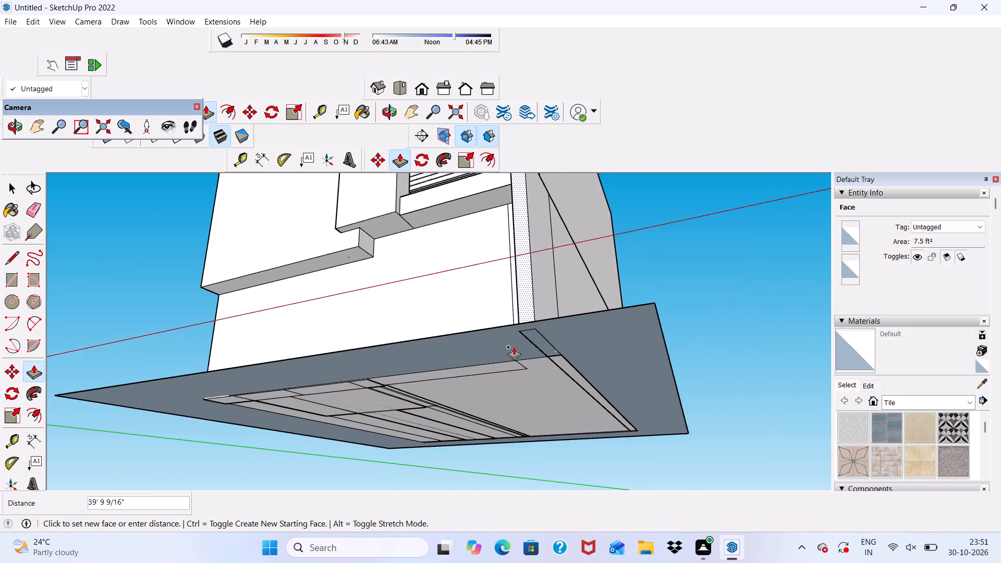
scroll(514, 347, up, 6)
click(566, 361)
Push/Pull the face inside the open gap at the lower front corner by 9".
scroll(572, 365, down, 2)
middle_drag(577, 368, 580, 433)
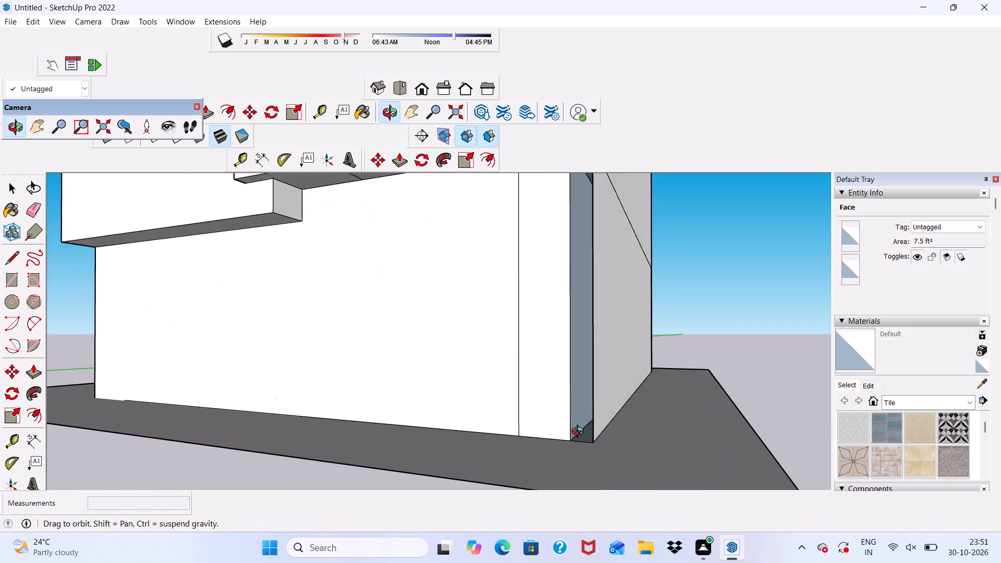
middle_drag(580, 433, 578, 432)
scroll(593, 398, up, 5)
click(566, 402)
click(602, 419)
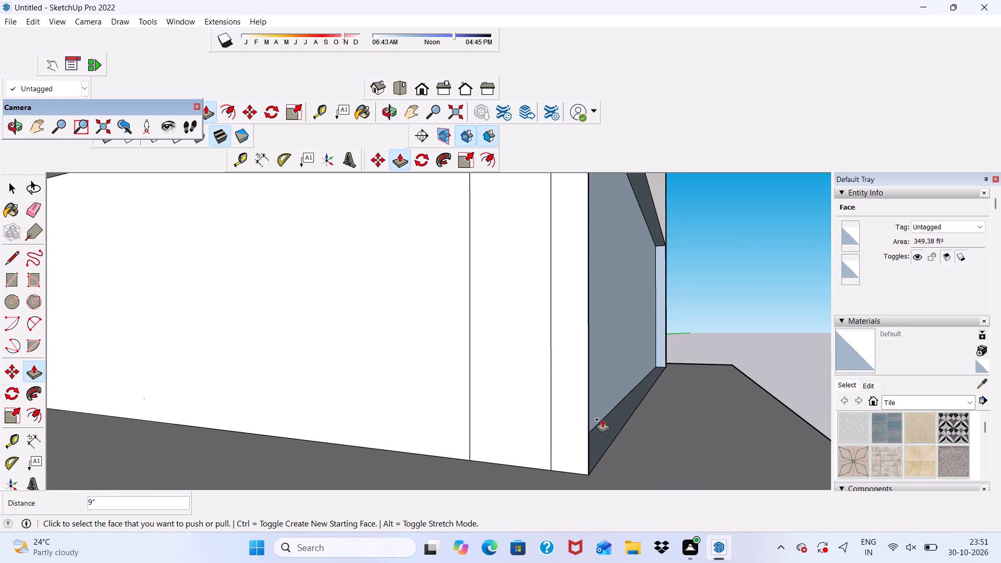
Push/Pull the recessed lower side wall outward 9" to the outer bottom corner.
click(603, 388)
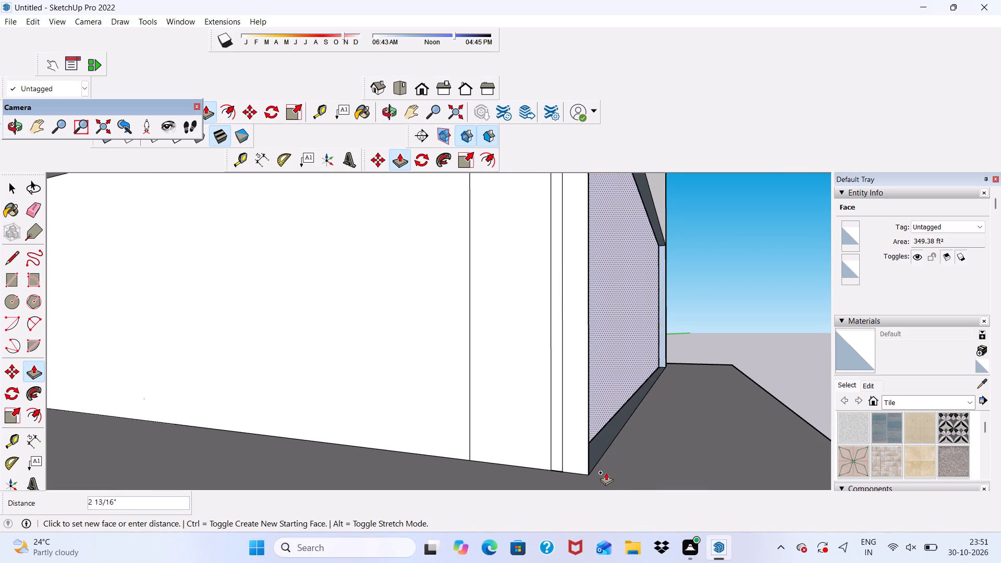
scroll(588, 475, up, 3)
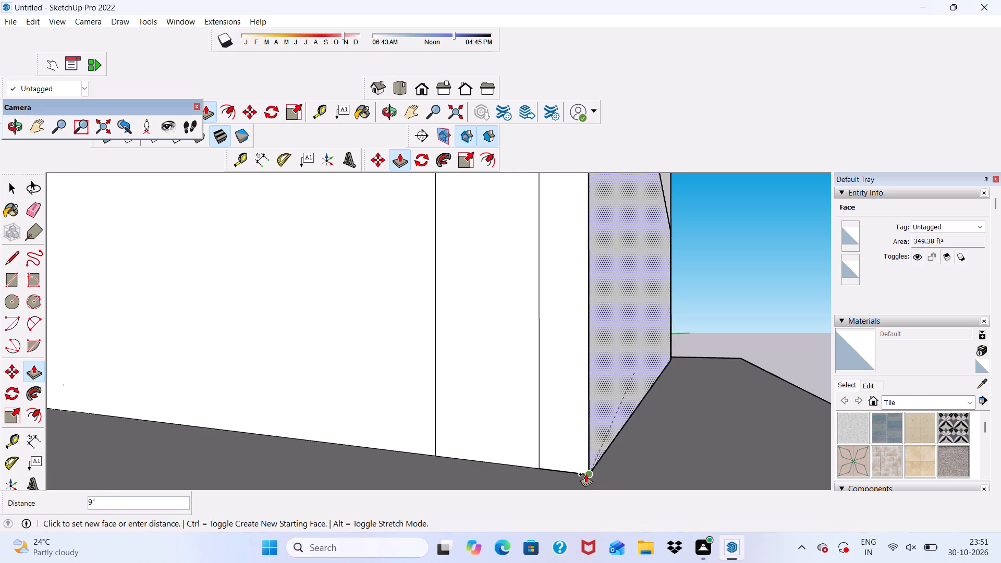
click(585, 474)
middle_drag(596, 472, 514, 476)
scroll(522, 382, down, 12)
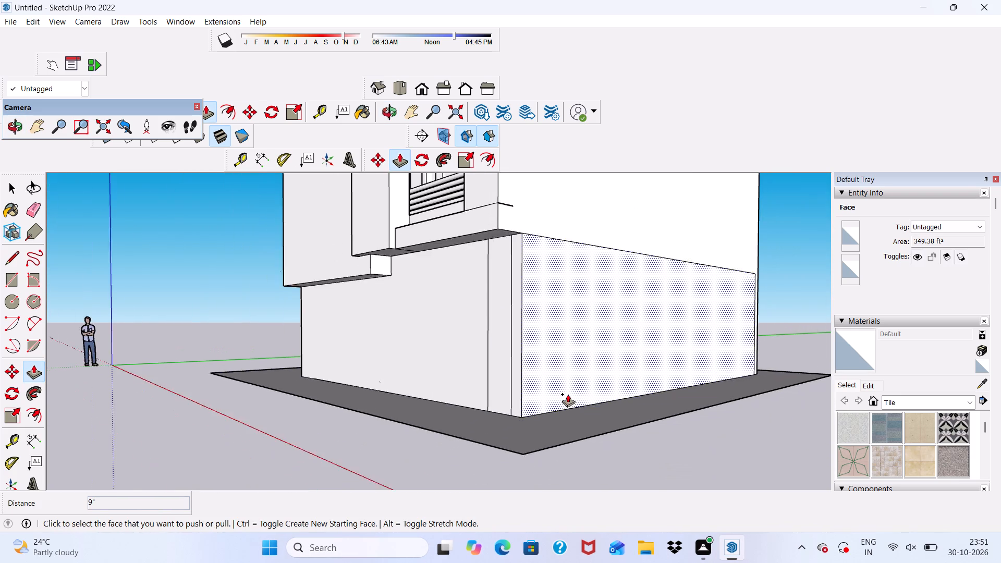
Erase the two leftover vertical lines on the lower front wall beside the building's side corner.
scroll(568, 394, down, 2)
middle_drag(569, 395, 636, 407)
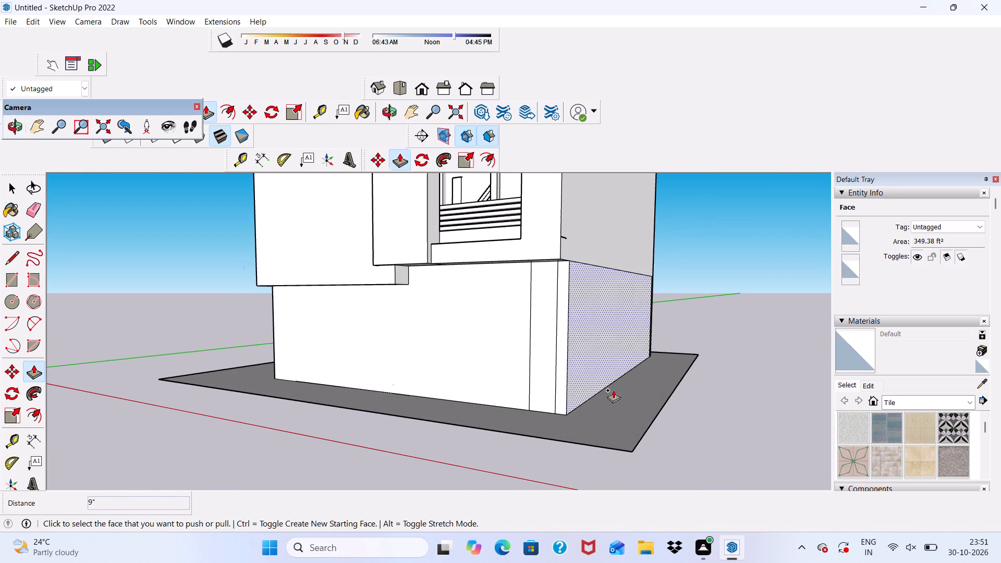
key(space)
middle_drag(413, 245, 404, 383)
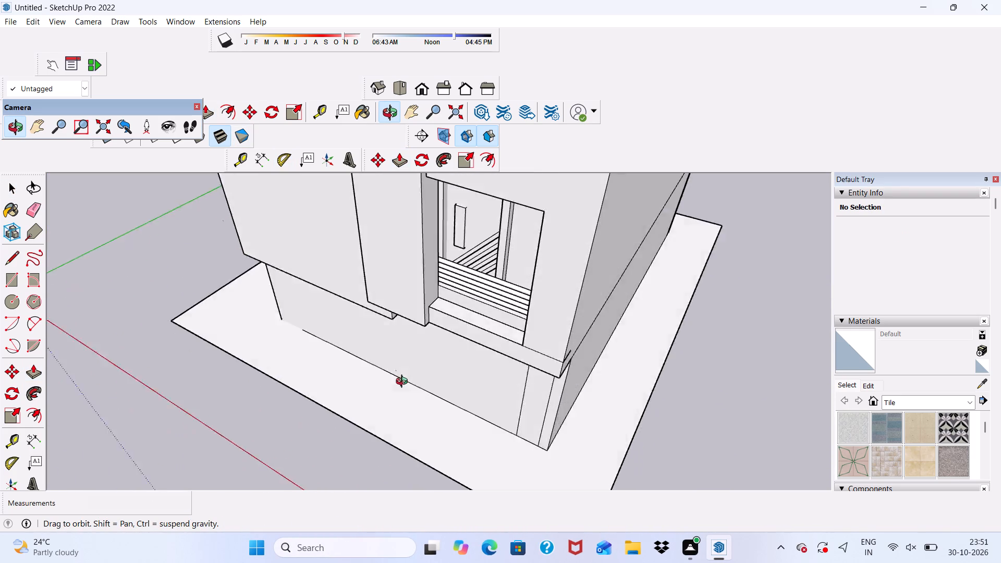
middle_drag(404, 383, 437, 311)
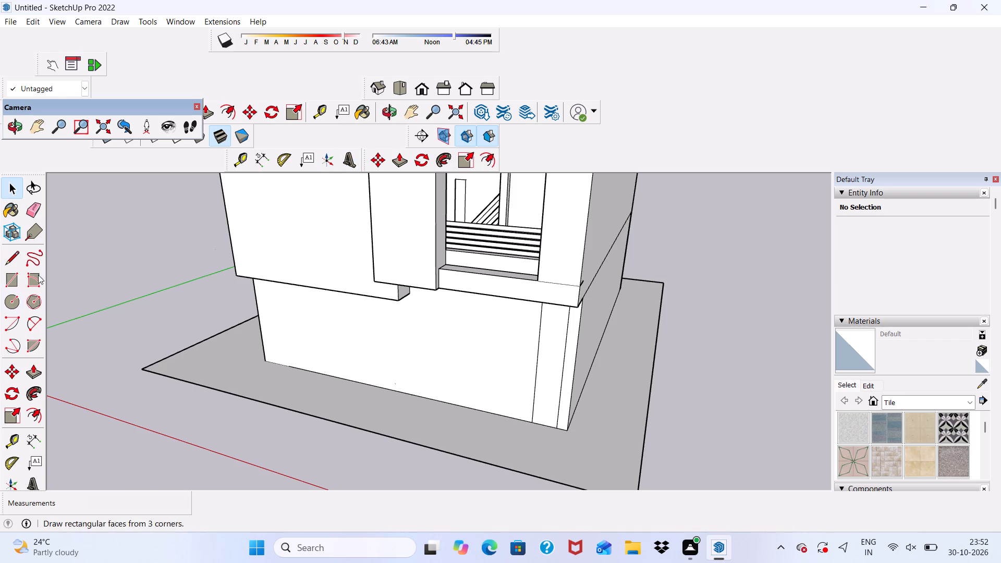
click(33, 201)
drag(530, 359, 604, 368)
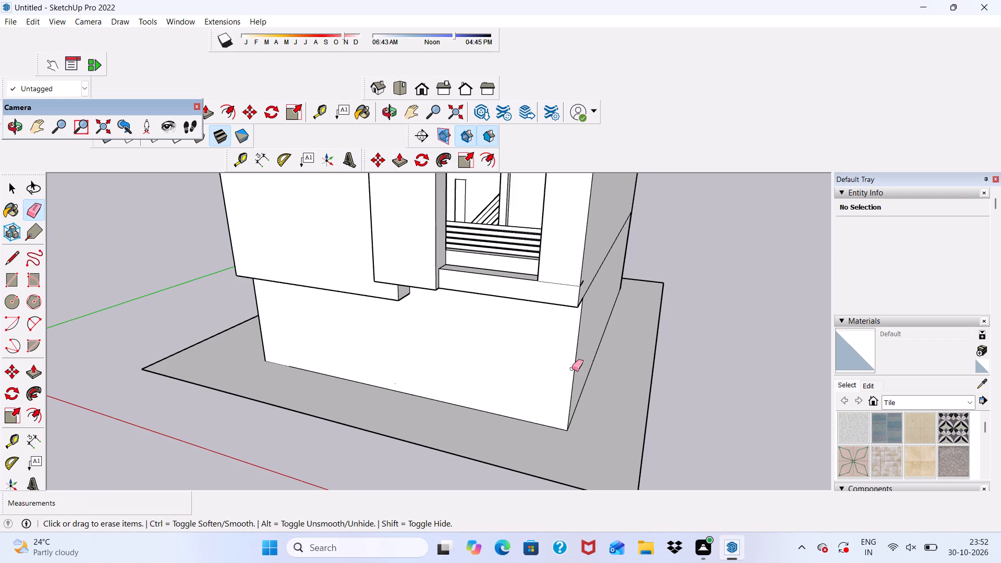
Erase the horizontal seam between the upper and lower parts of the side wall.
scroll(585, 351, down, 2)
middle_drag(585, 351, 534, 323)
drag(607, 281, 612, 299)
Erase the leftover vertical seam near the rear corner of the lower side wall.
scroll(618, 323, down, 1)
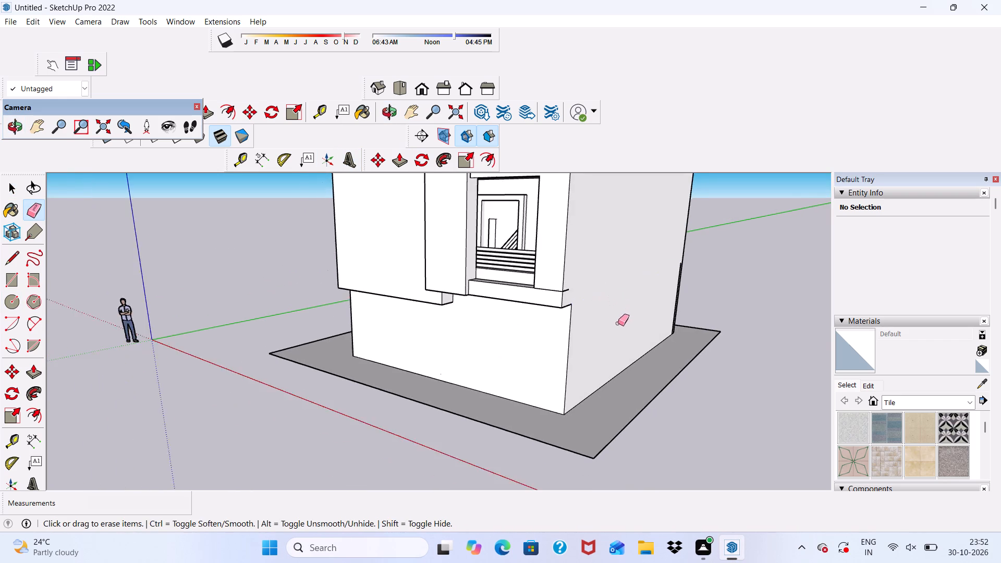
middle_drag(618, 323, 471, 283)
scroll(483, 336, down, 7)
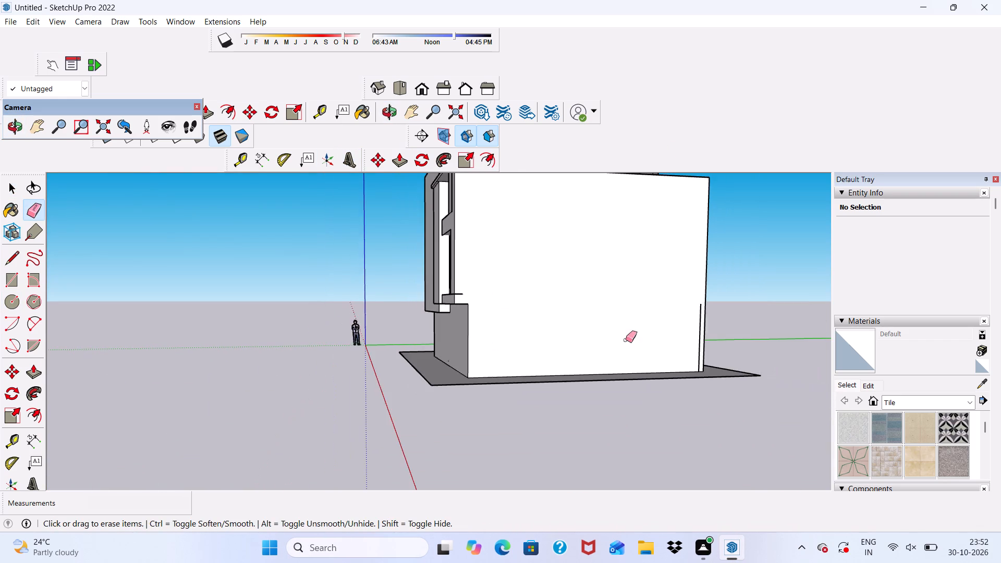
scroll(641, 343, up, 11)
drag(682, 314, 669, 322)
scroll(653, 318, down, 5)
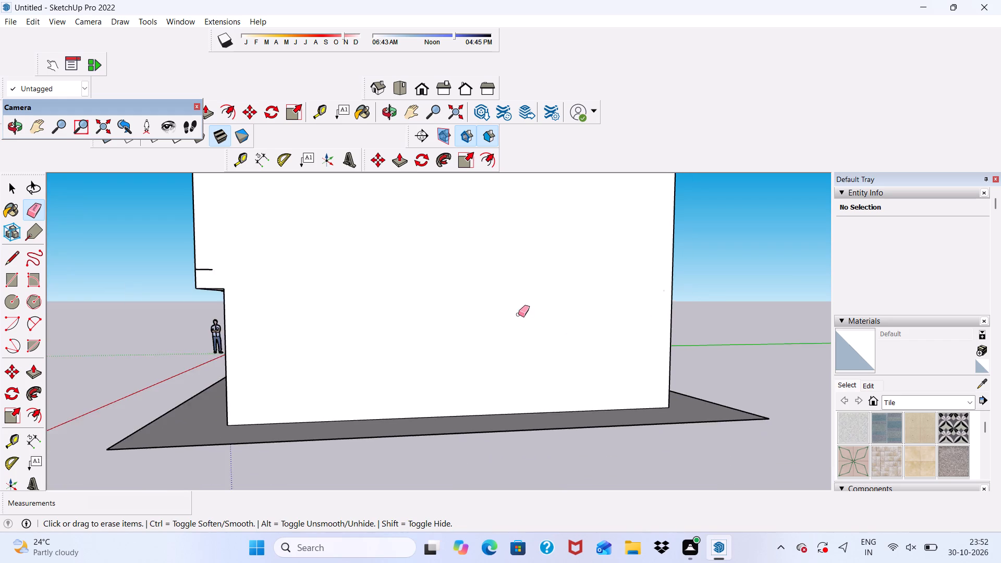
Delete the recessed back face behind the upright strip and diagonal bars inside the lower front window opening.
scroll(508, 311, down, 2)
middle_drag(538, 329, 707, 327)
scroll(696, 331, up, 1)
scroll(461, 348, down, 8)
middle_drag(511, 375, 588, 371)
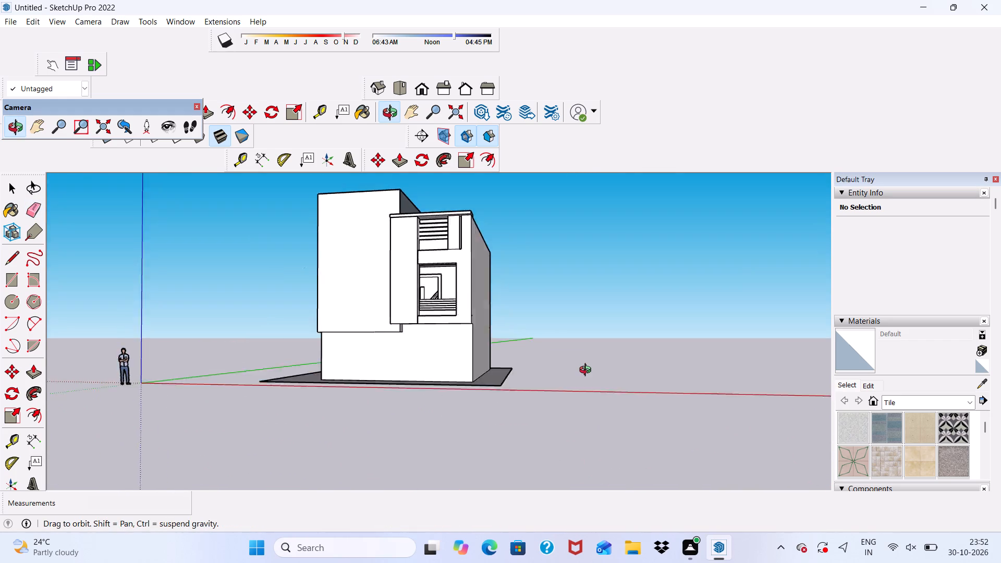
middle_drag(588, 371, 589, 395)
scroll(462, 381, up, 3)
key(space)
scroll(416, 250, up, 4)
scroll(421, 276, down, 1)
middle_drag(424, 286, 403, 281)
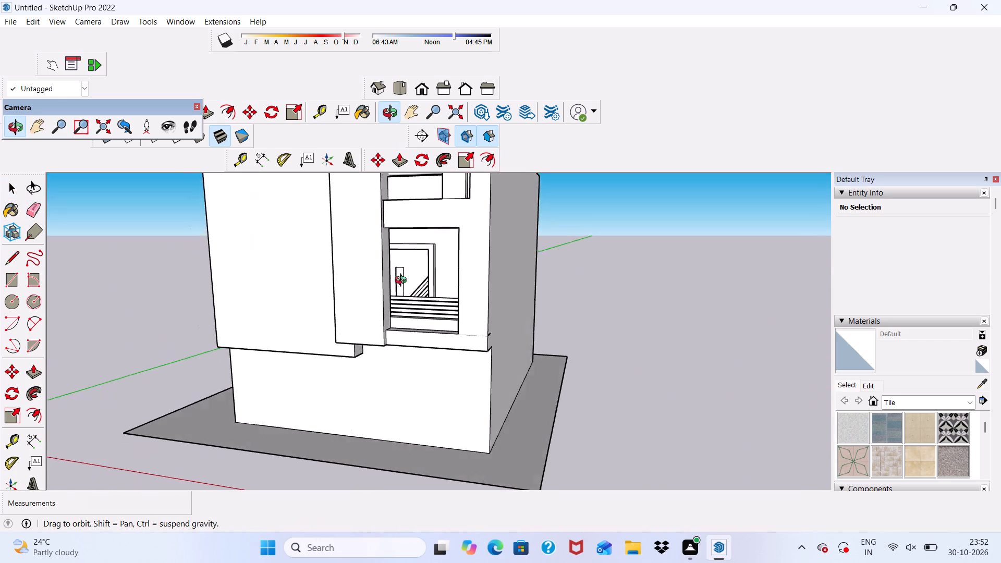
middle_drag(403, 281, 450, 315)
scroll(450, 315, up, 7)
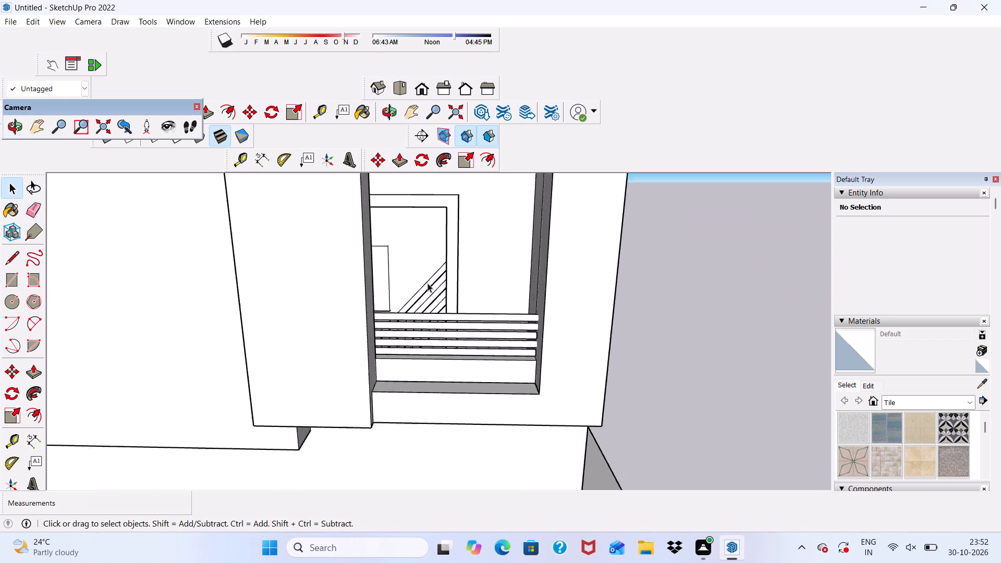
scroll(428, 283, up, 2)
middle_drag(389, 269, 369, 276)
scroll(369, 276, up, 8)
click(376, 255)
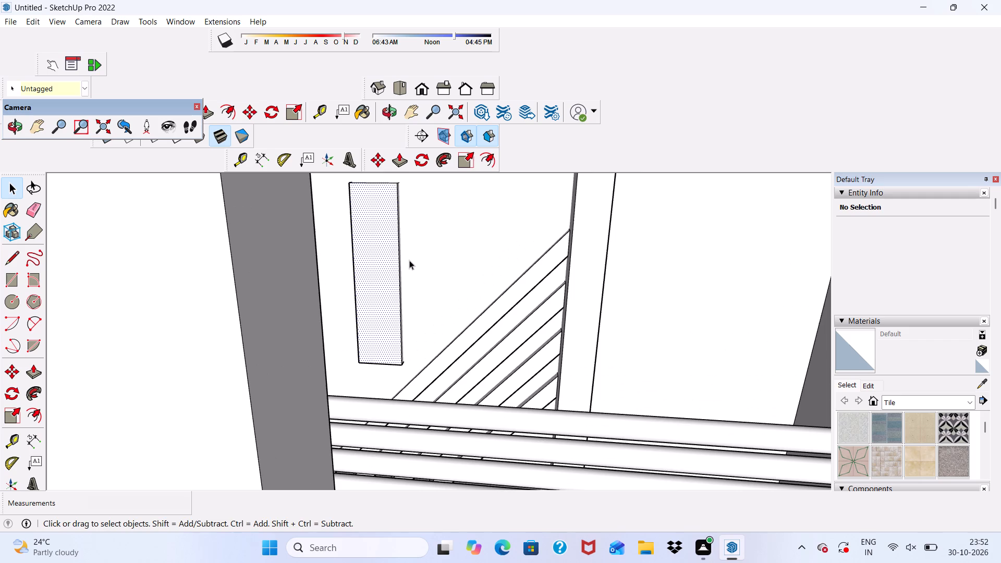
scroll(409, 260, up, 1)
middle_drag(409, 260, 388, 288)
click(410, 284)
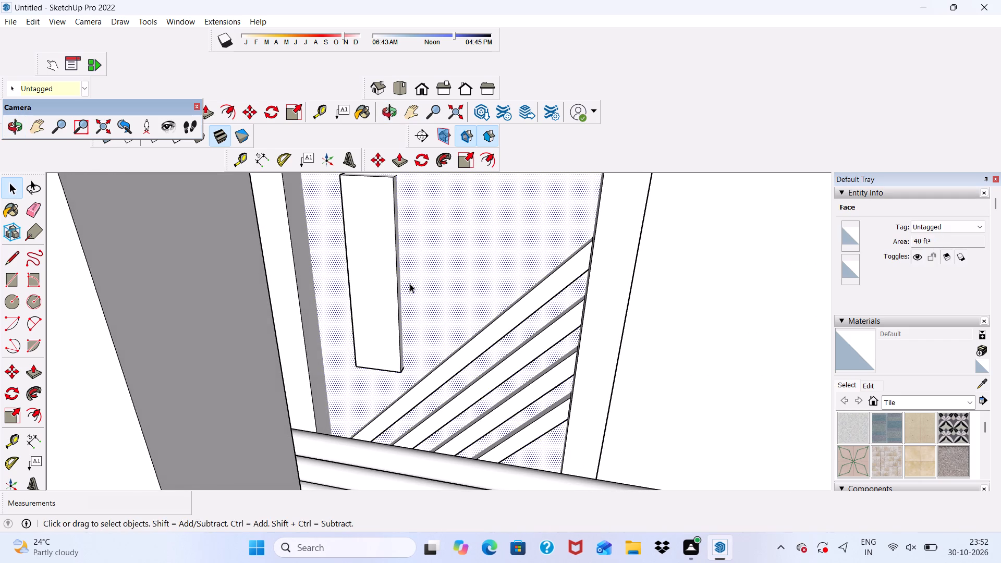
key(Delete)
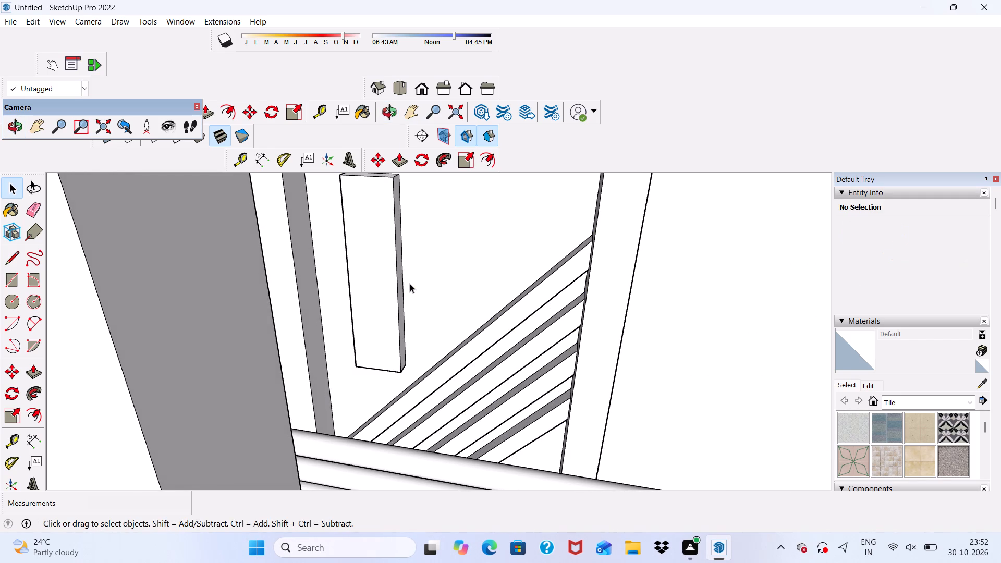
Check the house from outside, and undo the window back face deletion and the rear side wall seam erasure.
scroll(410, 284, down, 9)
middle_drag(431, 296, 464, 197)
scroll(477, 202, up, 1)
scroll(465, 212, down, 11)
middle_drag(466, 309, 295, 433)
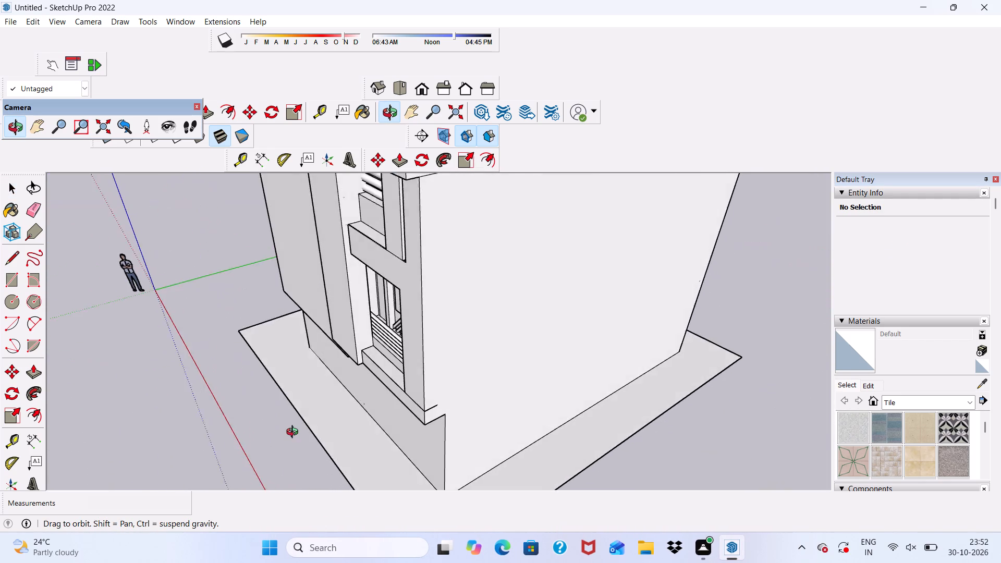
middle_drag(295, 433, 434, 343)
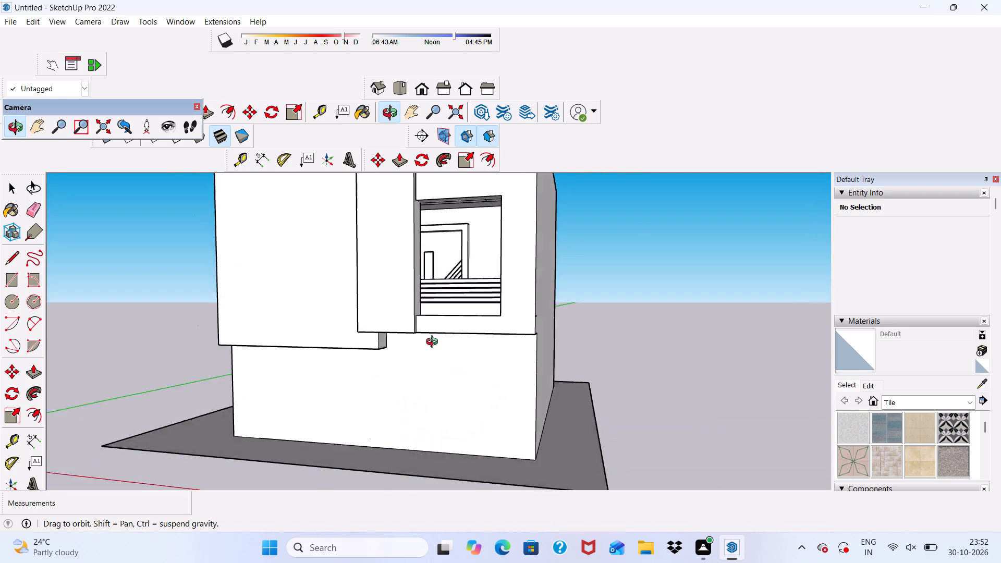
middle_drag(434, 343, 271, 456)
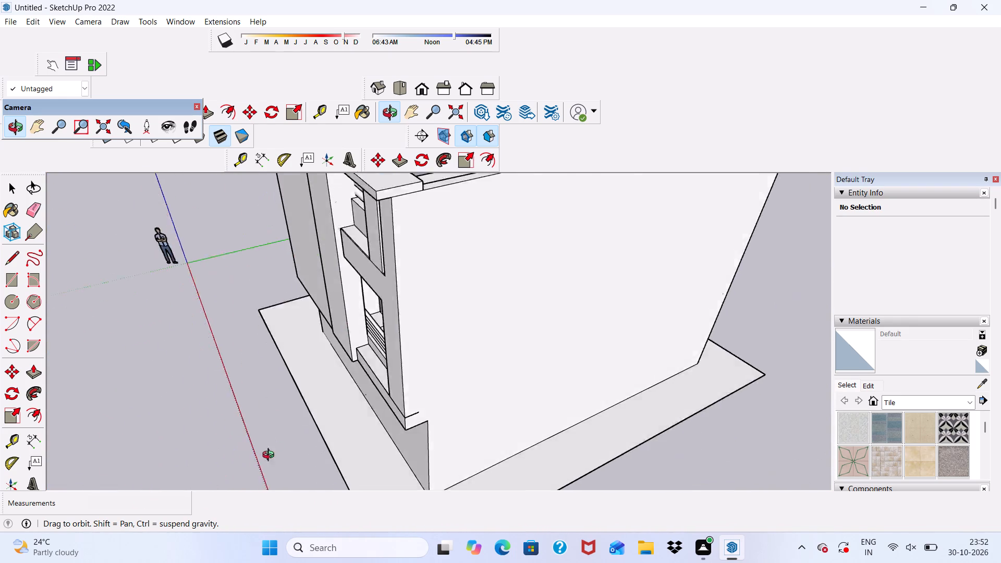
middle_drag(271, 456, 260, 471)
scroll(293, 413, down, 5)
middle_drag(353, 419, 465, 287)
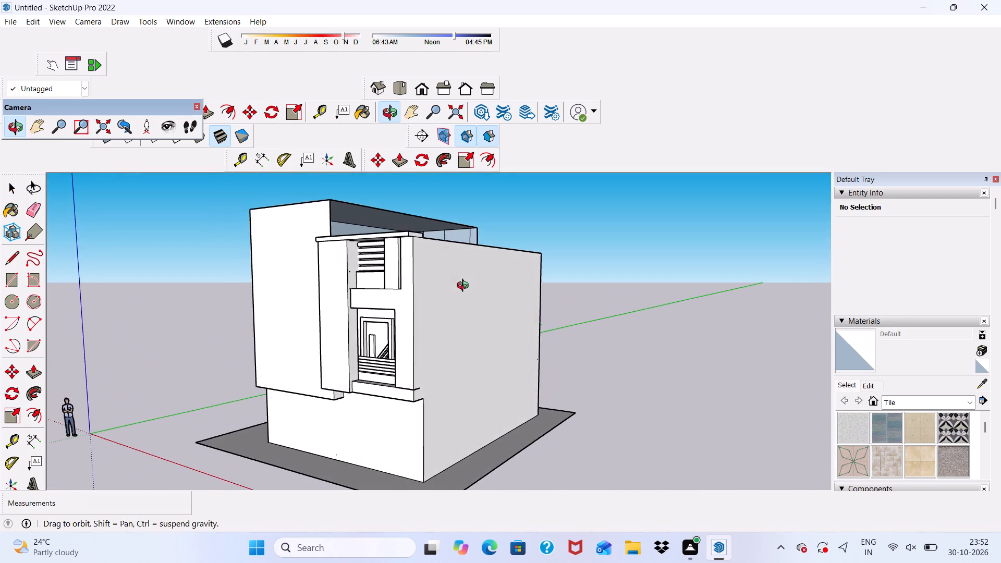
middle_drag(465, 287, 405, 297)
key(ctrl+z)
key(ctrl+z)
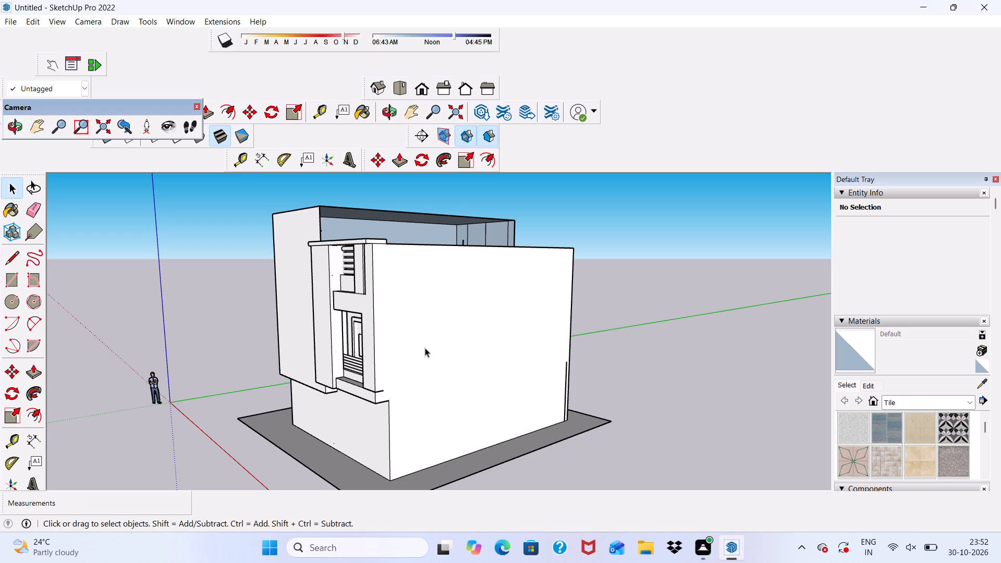
Erase the leftover vertical seam near the rear corner of the lower side wall.
middle_drag(428, 350, 319, 485)
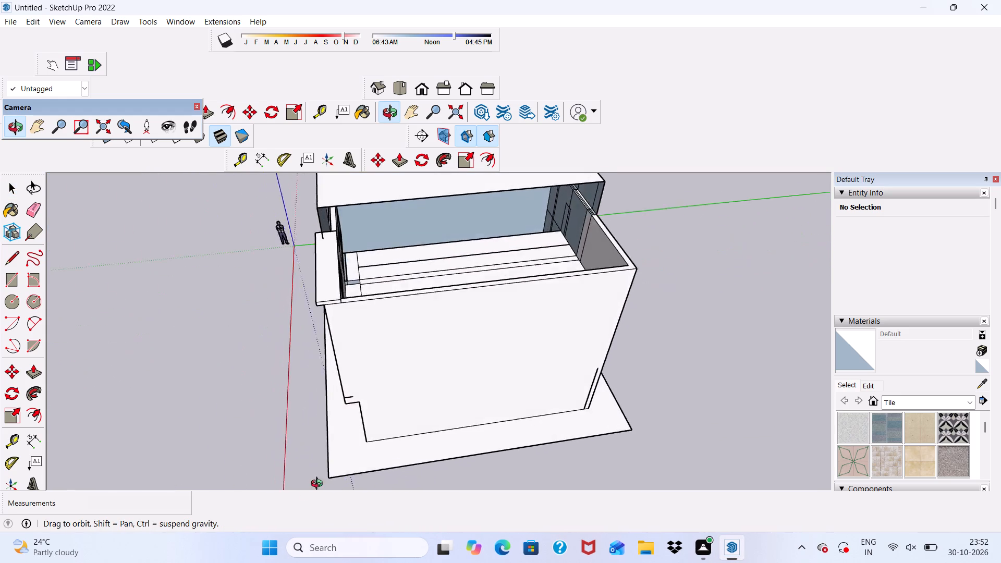
middle_drag(319, 485, 300, 432)
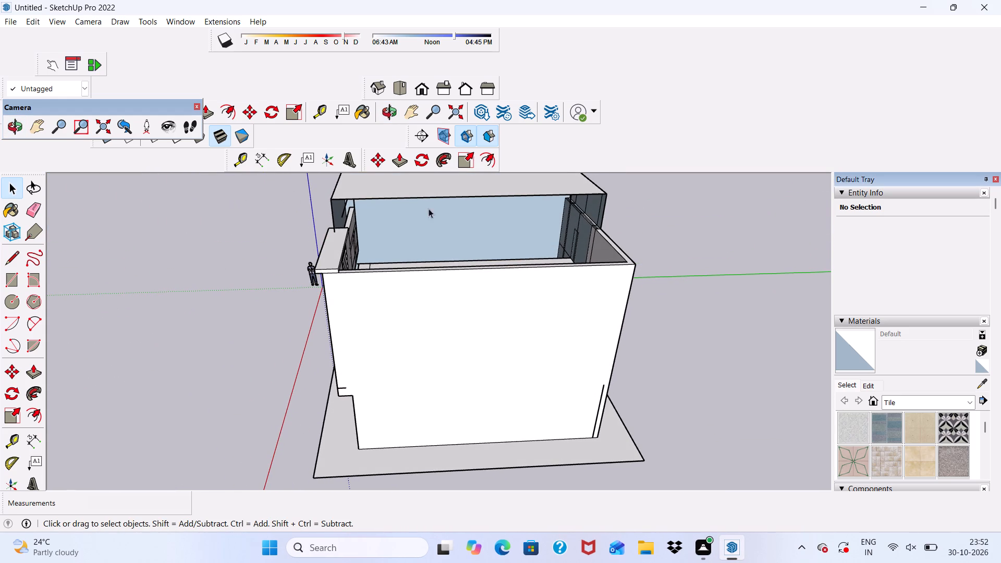
drag(32, 207, 36, 218)
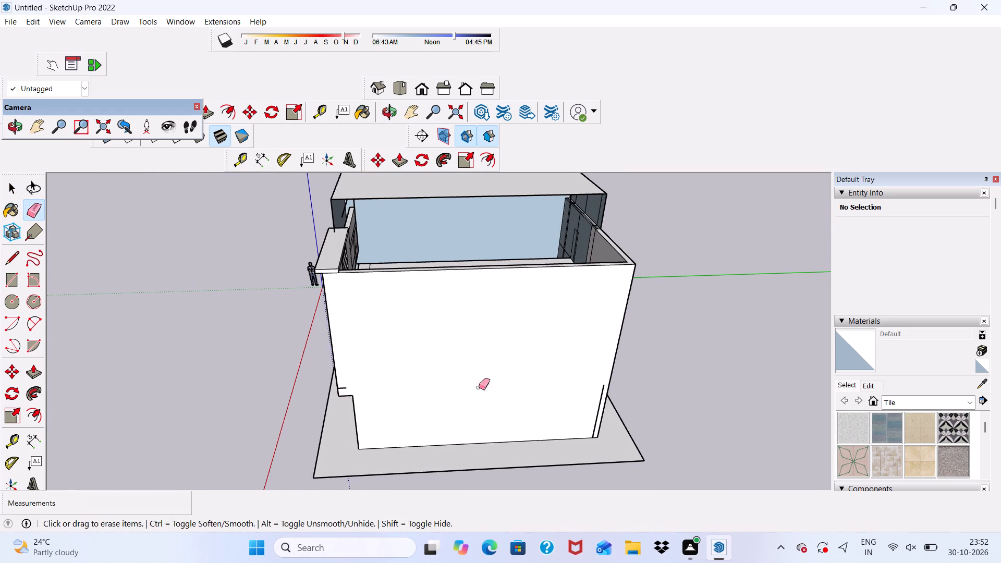
scroll(609, 394, up, 4)
drag(596, 396, 601, 400)
Delete the recessed back face behind the upright strip and diagonal bars inside the lower front window opening.
scroll(535, 355, down, 5)
middle_drag(520, 387, 523, 391)
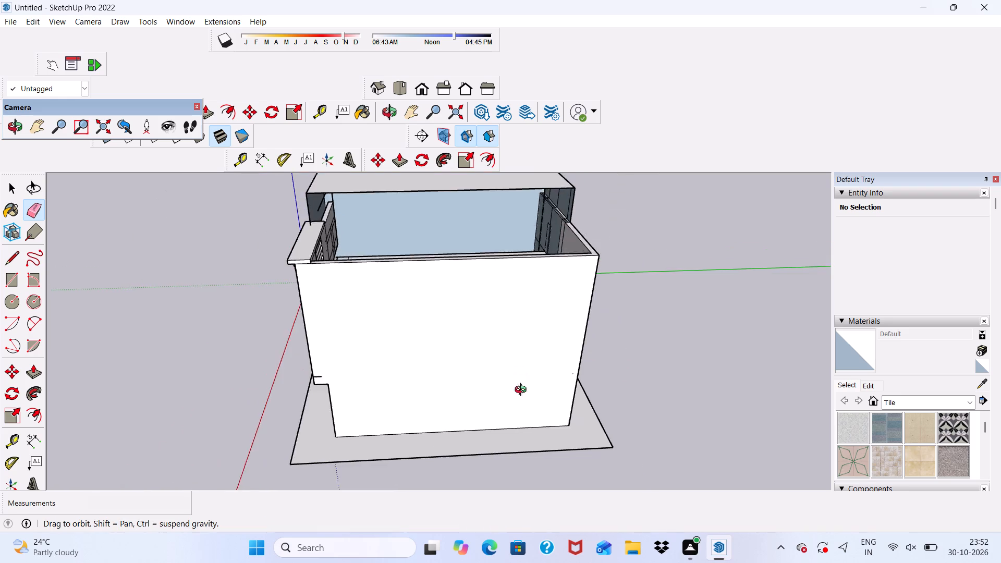
middle_drag(523, 391, 722, 301)
scroll(406, 331, up, 6)
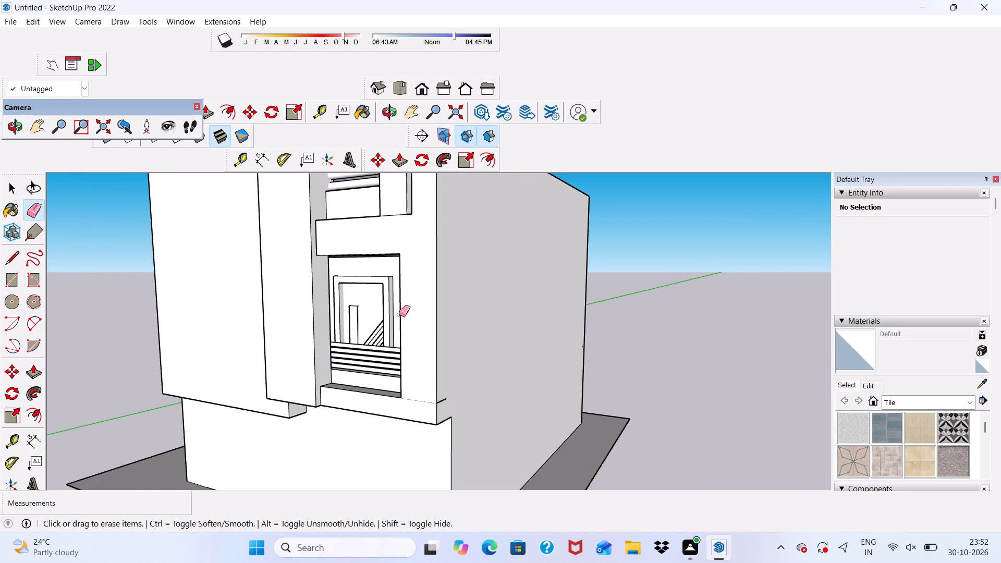
key(space)
scroll(390, 310, up, 1)
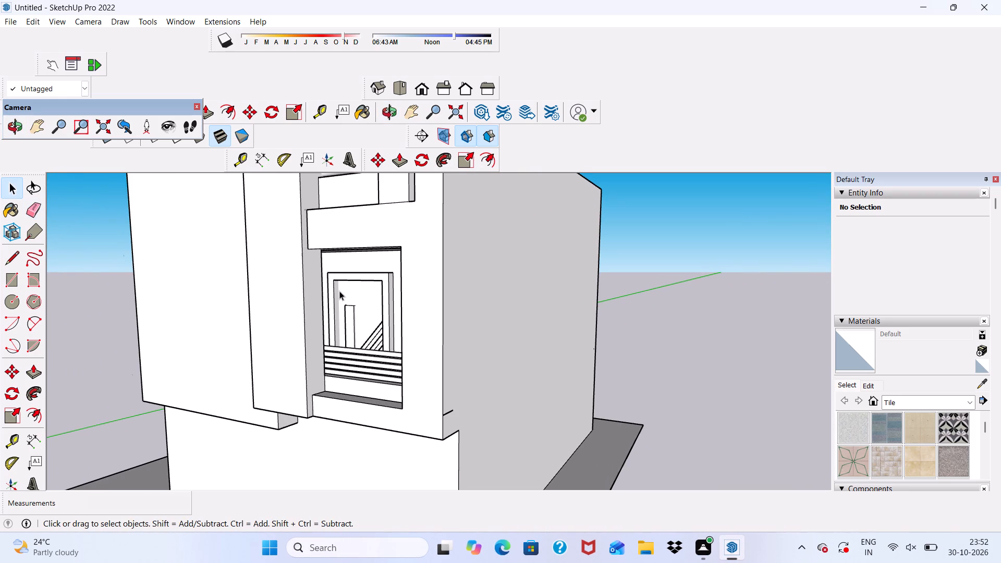
click(347, 290)
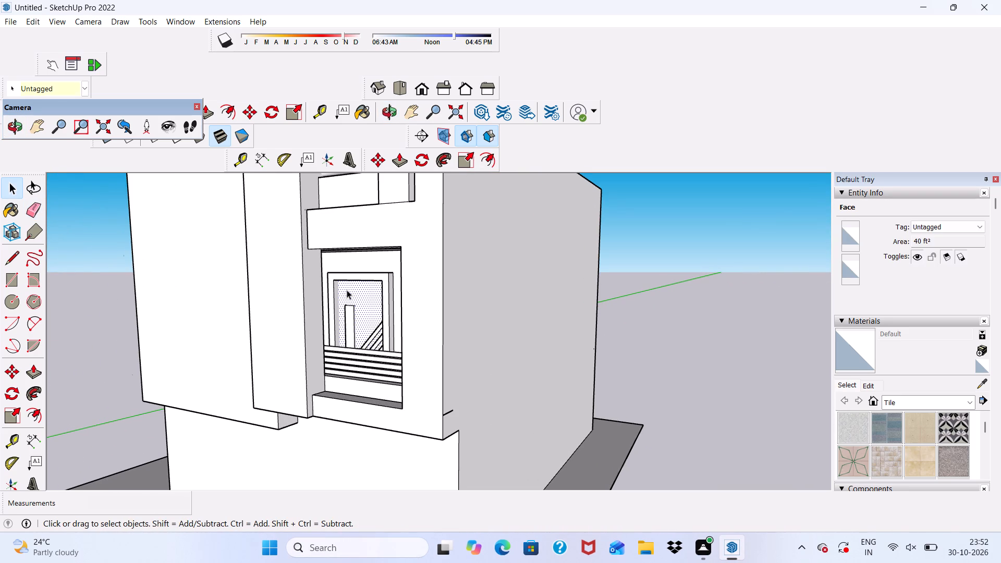
key(Delete)
Push/Pull the large inner face under the raised roof block by about 14' 8 1/8" to the floor seam line.
scroll(239, 272, down, 7)
middle_drag(289, 311, 230, 442)
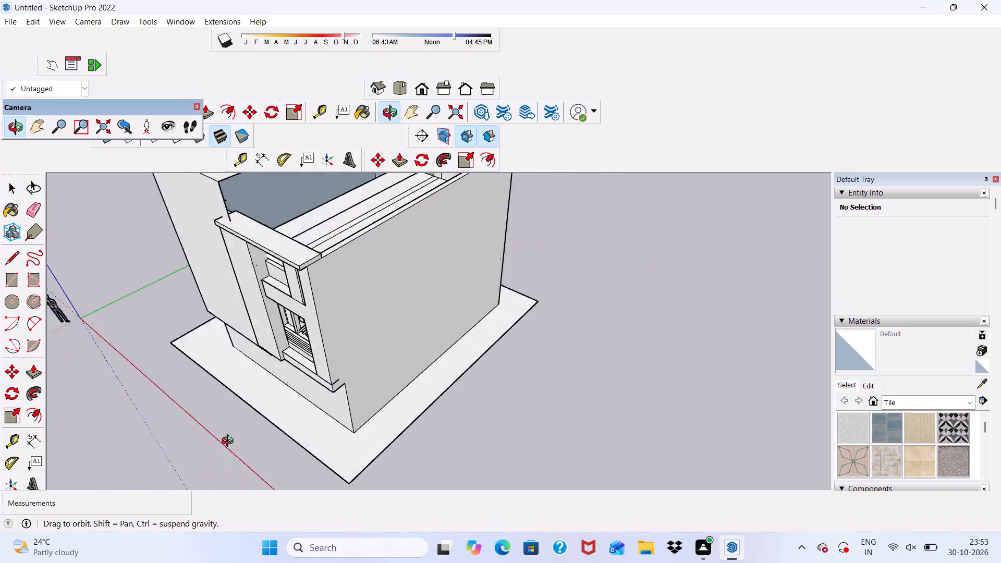
middle_drag(230, 442, 143, 447)
scroll(458, 266, up, 7)
scroll(471, 284, down, 12)
scroll(412, 292, up, 7)
middle_drag(416, 269, 423, 289)
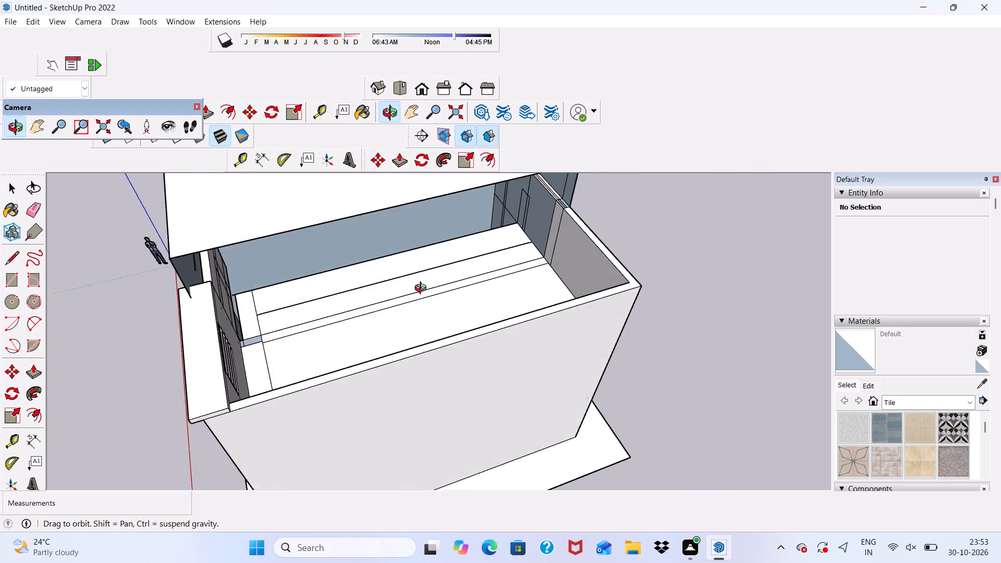
middle_drag(423, 289, 363, 322)
scroll(406, 251, up, 11)
middle_drag(432, 220, 425, 274)
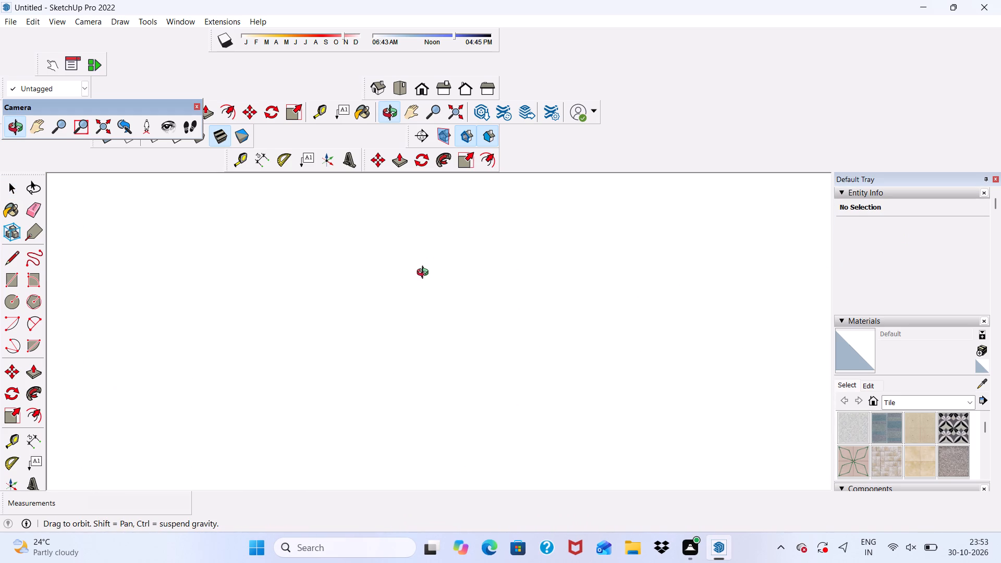
middle_drag(425, 274, 425, 205)
scroll(425, 205, up, 1)
scroll(415, 226, down, 16)
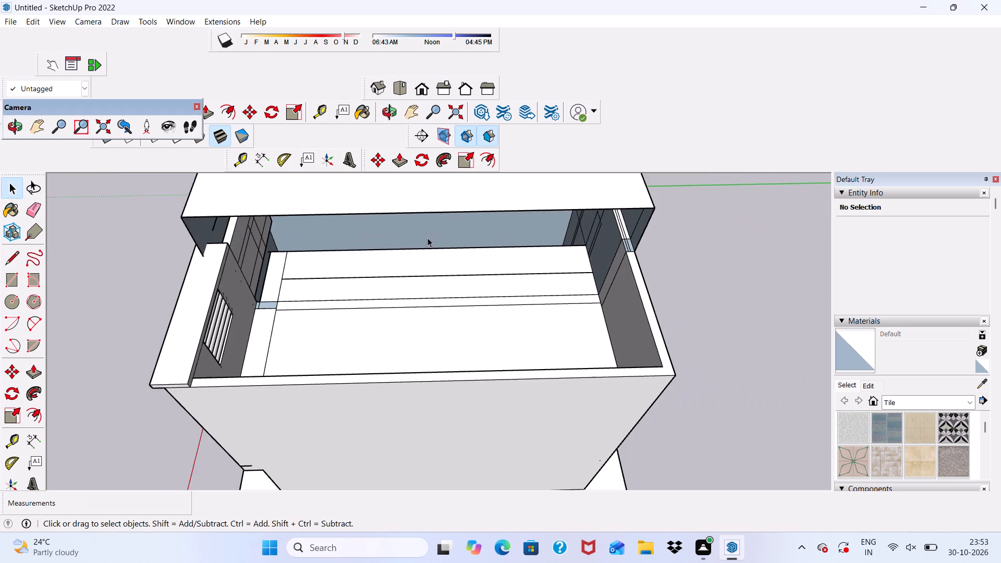
scroll(401, 231, up, 2)
click(392, 233)
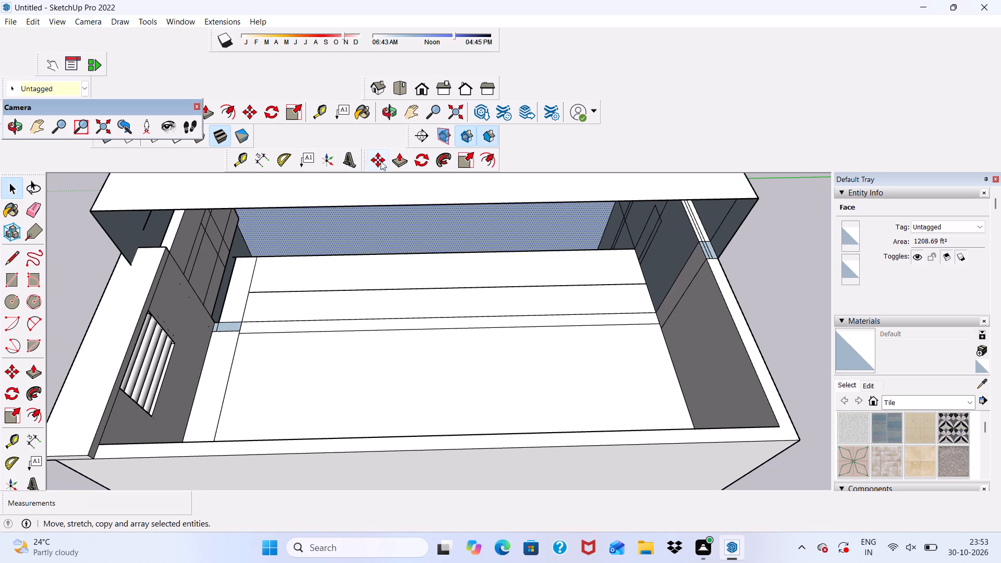
click(393, 156)
click(331, 219)
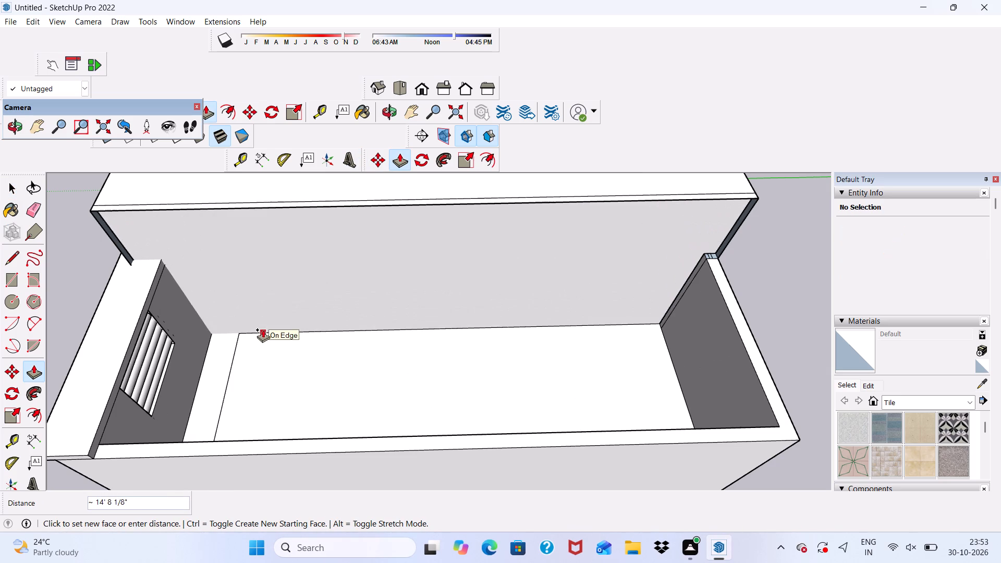
click(259, 332)
Push/Pull the front end face under the raised roof block 36' 8 1/4" along the opening to the rear wall.
scroll(251, 329, down, 3)
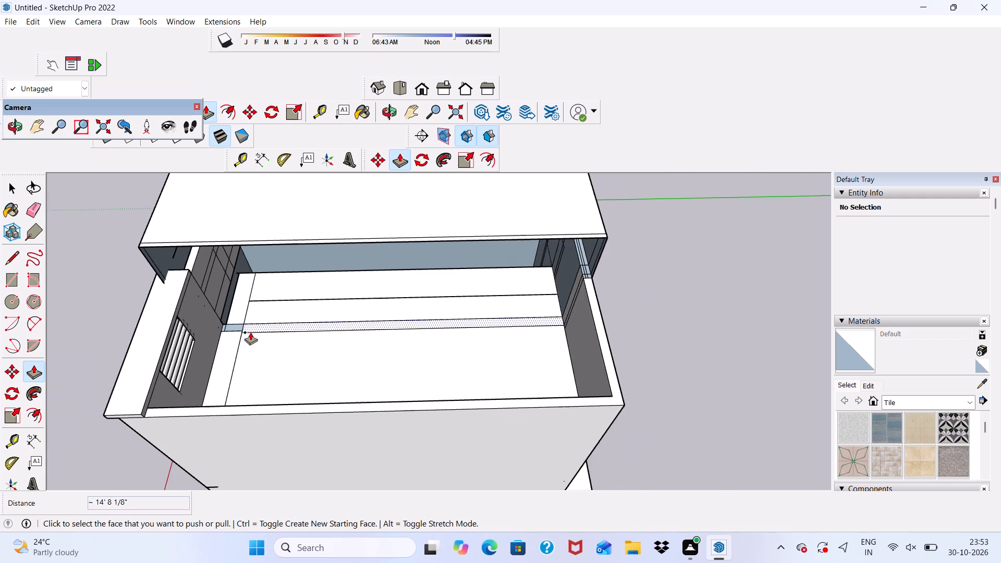
scroll(206, 264, up, 9)
click(145, 252)
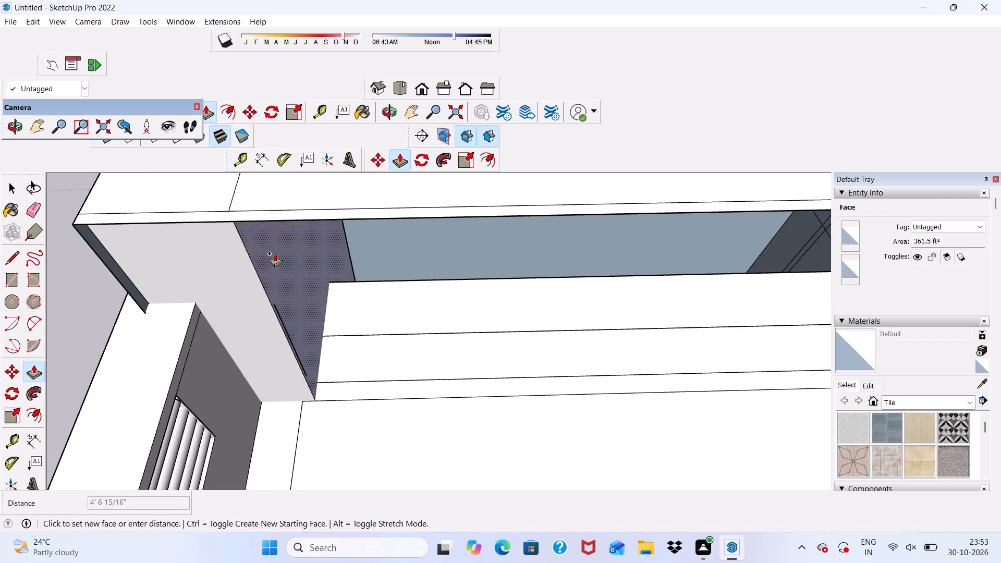
scroll(330, 254, down, 5)
scroll(370, 233, down, 5)
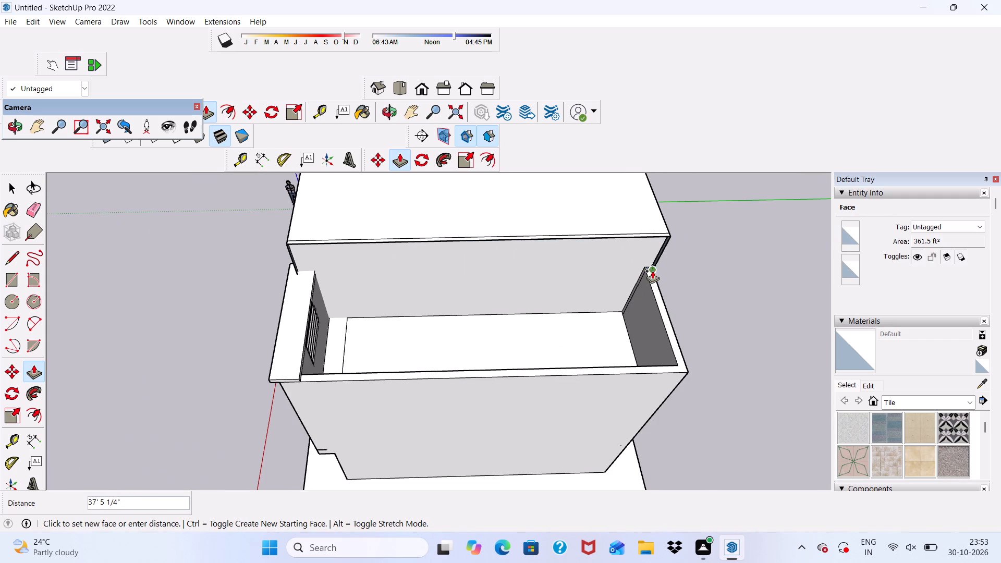
scroll(648, 273, up, 6)
click(649, 273)
scroll(648, 246, up, 8)
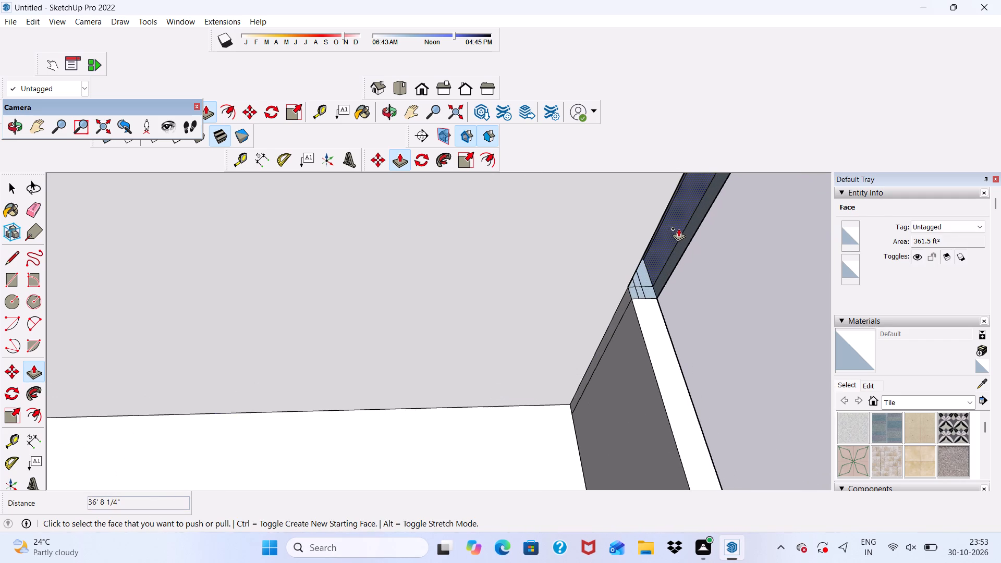
Push/Pull the narrow inner strip face at the rear corner of the raised roof block by 1' 2 9/16".
click(678, 227)
click(632, 263)
scroll(638, 290, up, 4)
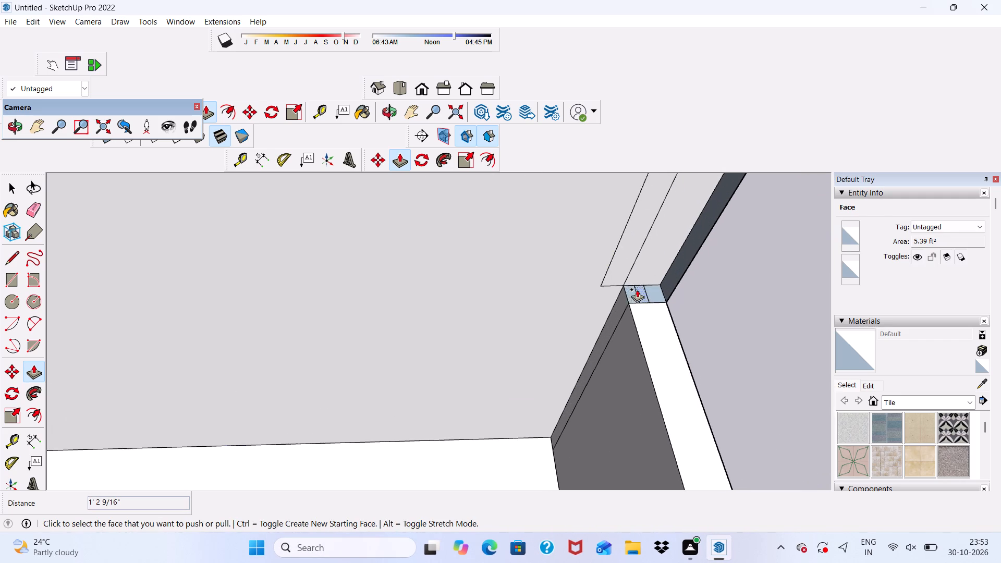
Push/Pull the remaining end strip at the roof block's rear corner 37' 5 1/4" along the opening to the front corner.
scroll(606, 288, down, 6)
scroll(654, 247, up, 8)
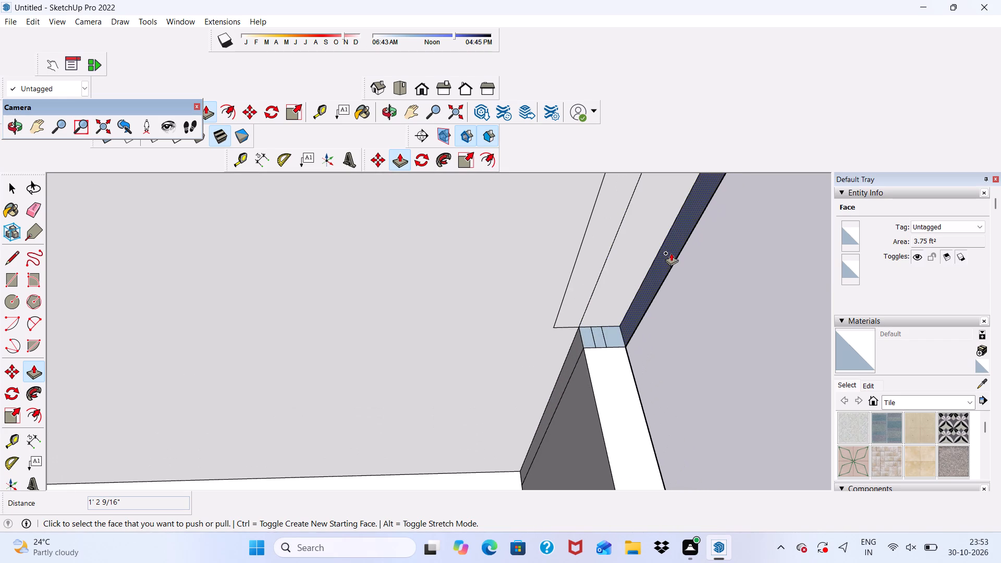
click(670, 255)
scroll(563, 310, down, 18)
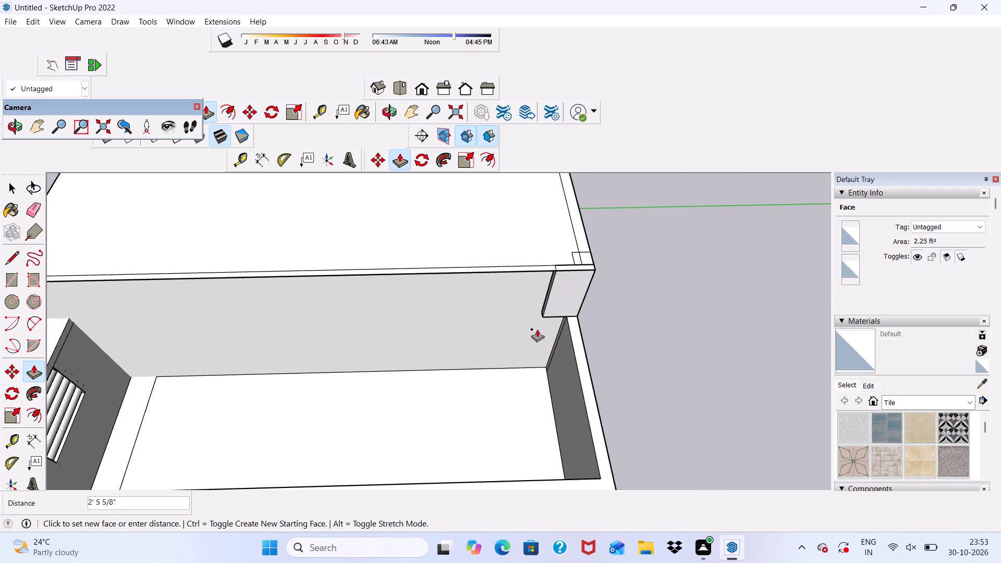
scroll(243, 285, down, 6)
scroll(210, 342, down, 1)
scroll(133, 329, up, 9)
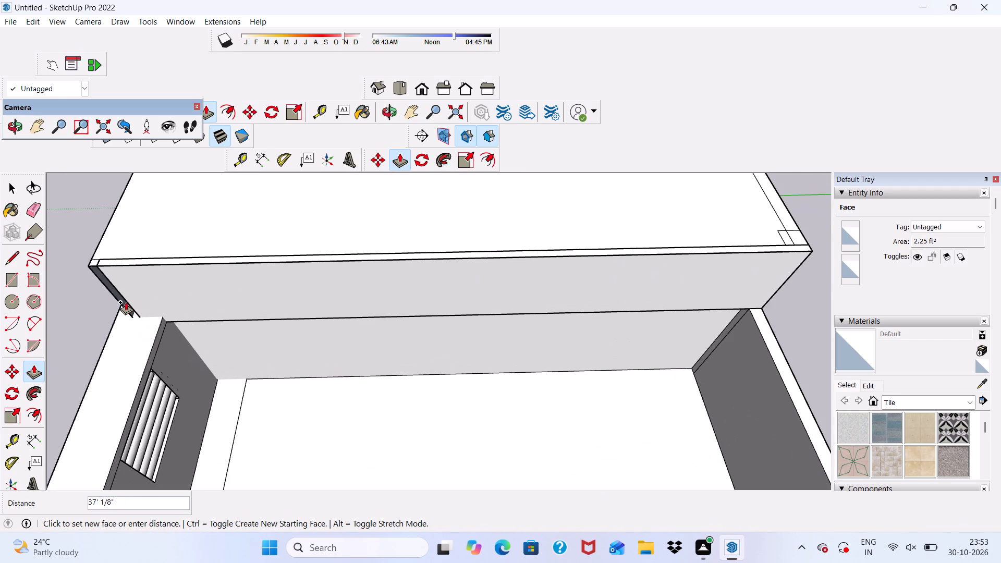
scroll(104, 257, up, 4)
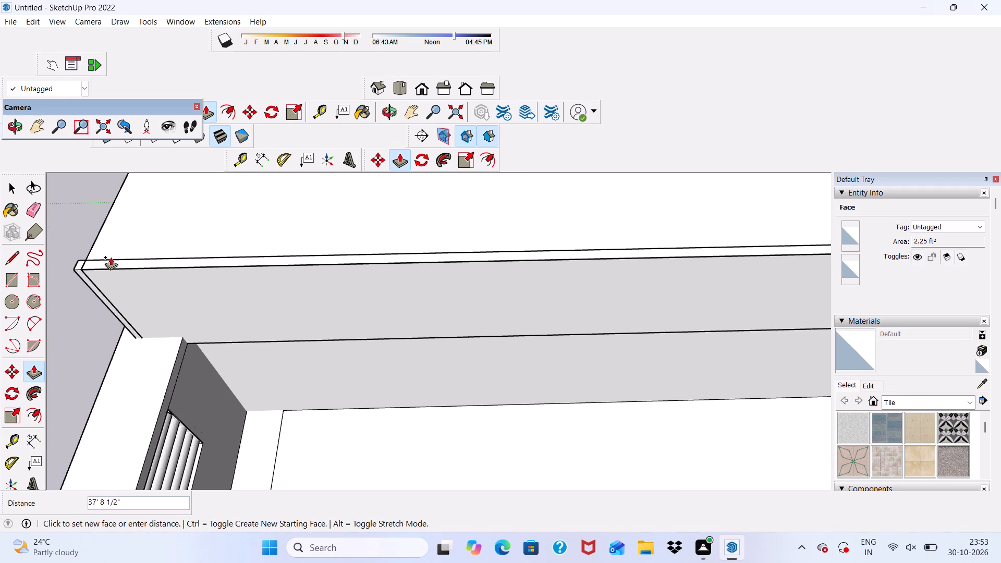
scroll(109, 290, up, 3)
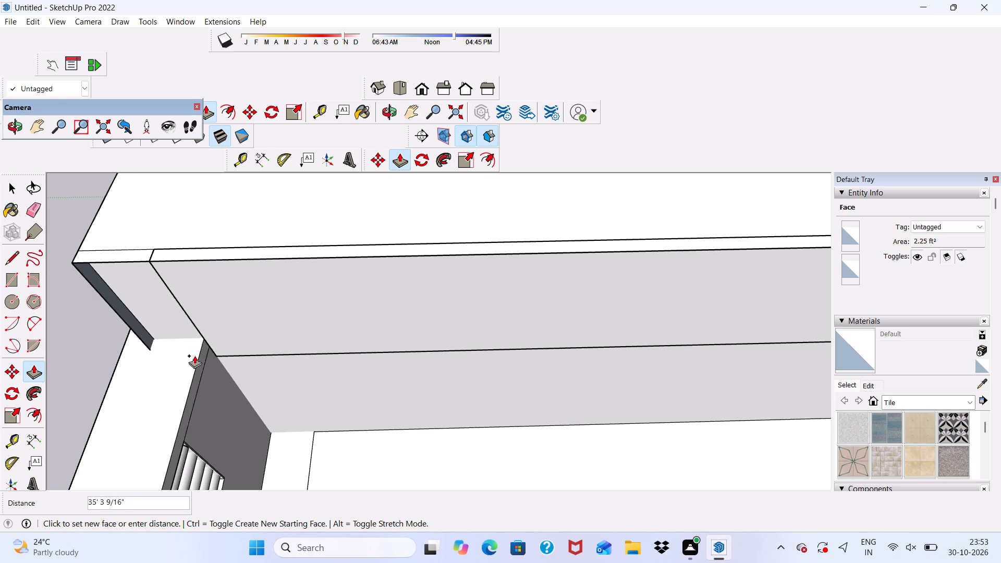
scroll(136, 347, up, 1)
click(142, 335)
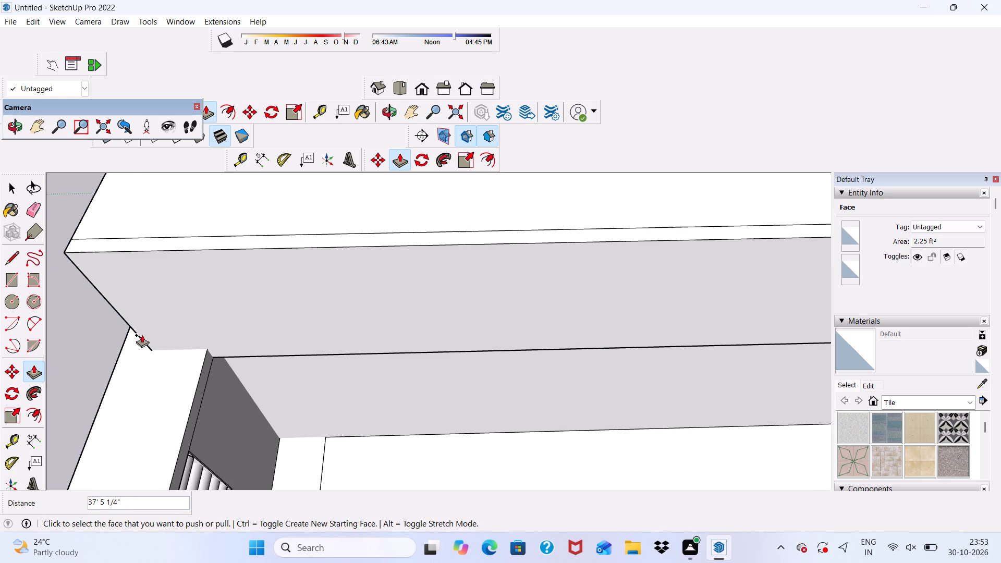
Examine the front facade and the extended roof block from several angles for leftover edges.
scroll(141, 335, down, 1)
middle_drag(141, 335, 362, 229)
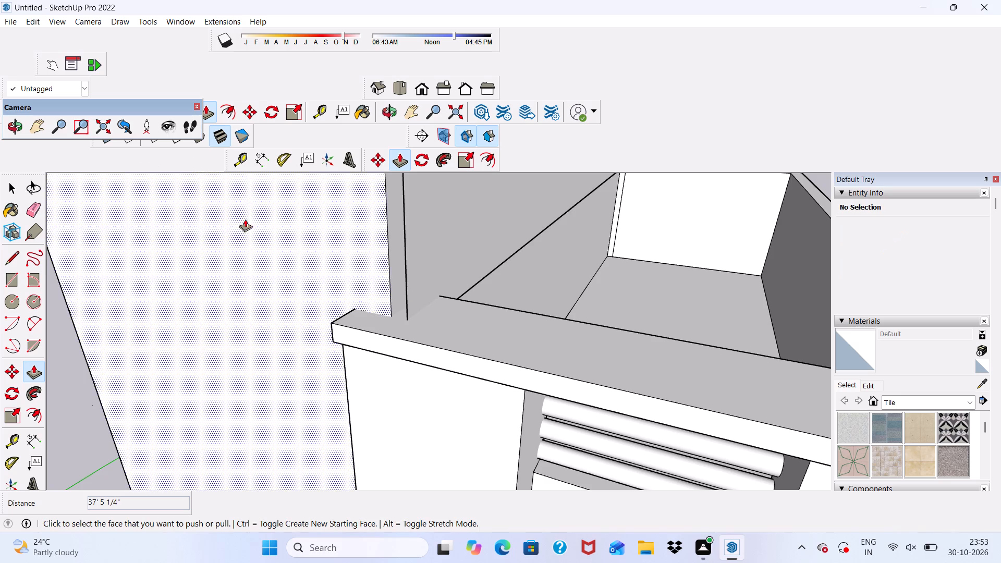
scroll(465, 286, down, 1)
scroll(544, 195, down, 11)
middle_drag(584, 351, 521, 318)
scroll(521, 318, up, 2)
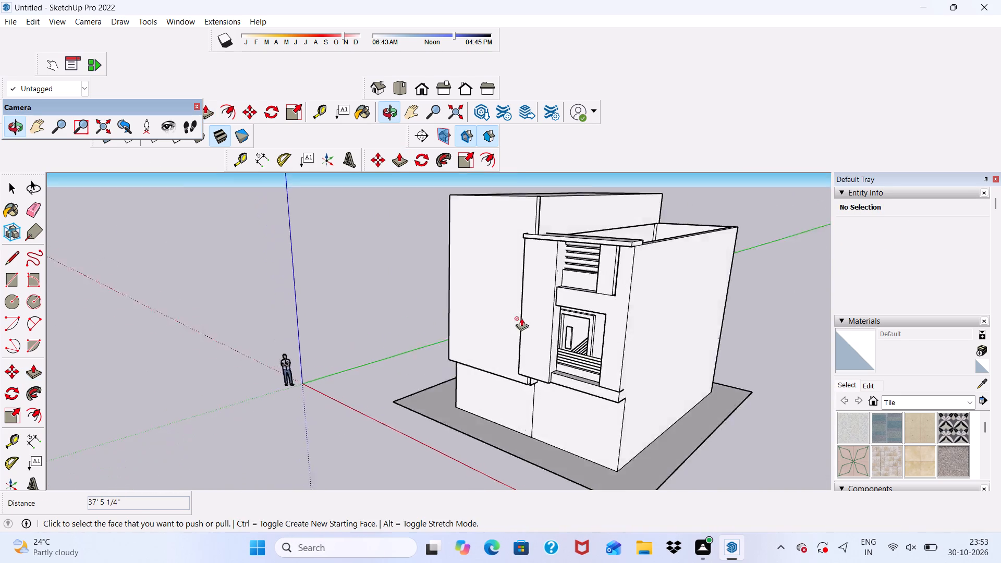
scroll(521, 318, up, 12)
scroll(604, 350, down, 4)
middle_drag(590, 348, 616, 406)
scroll(514, 402, down, 6)
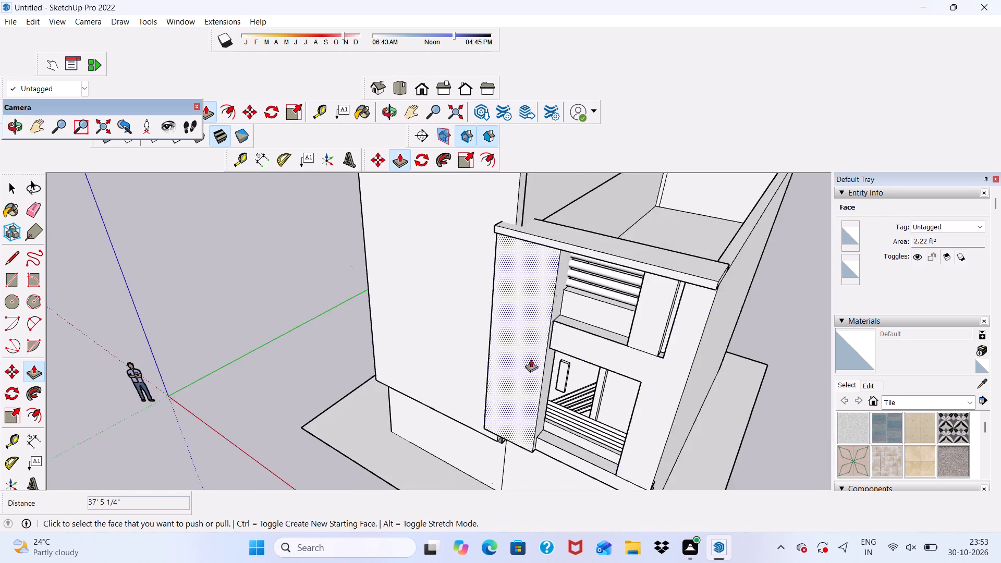
scroll(531, 359, down, 3)
middle_drag(529, 385, 480, 313)
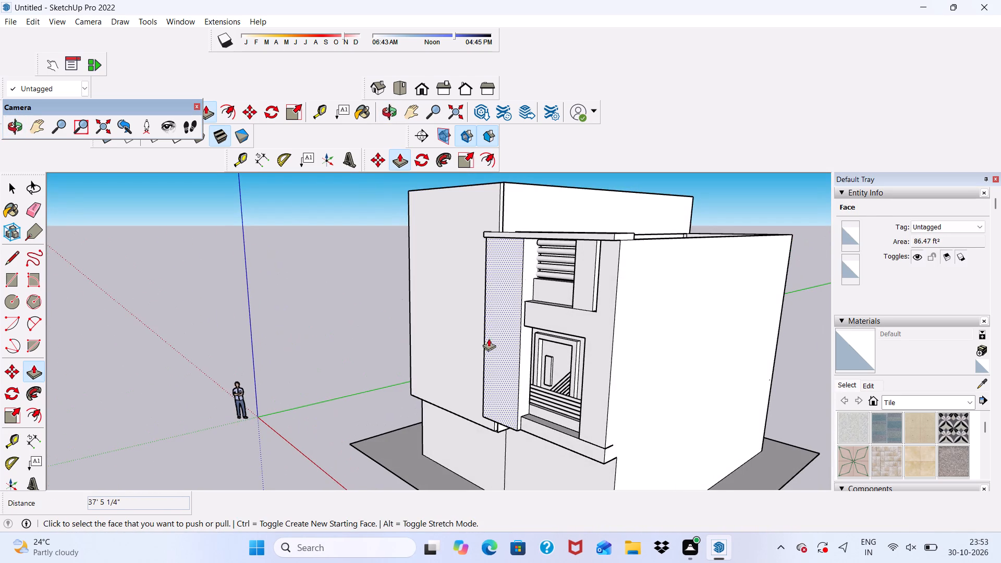
scroll(499, 265, up, 4)
scroll(516, 242, down, 9)
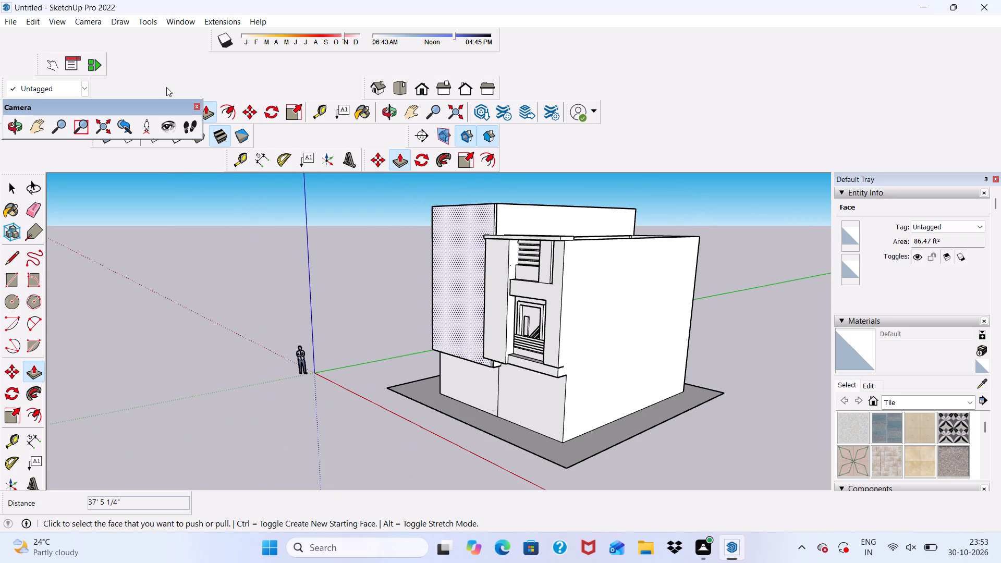
Erase the extra vertical seam at the roof block's front corner above the parapet and the doubled line along its base.
click(30, 208)
scroll(352, 241, down, 1)
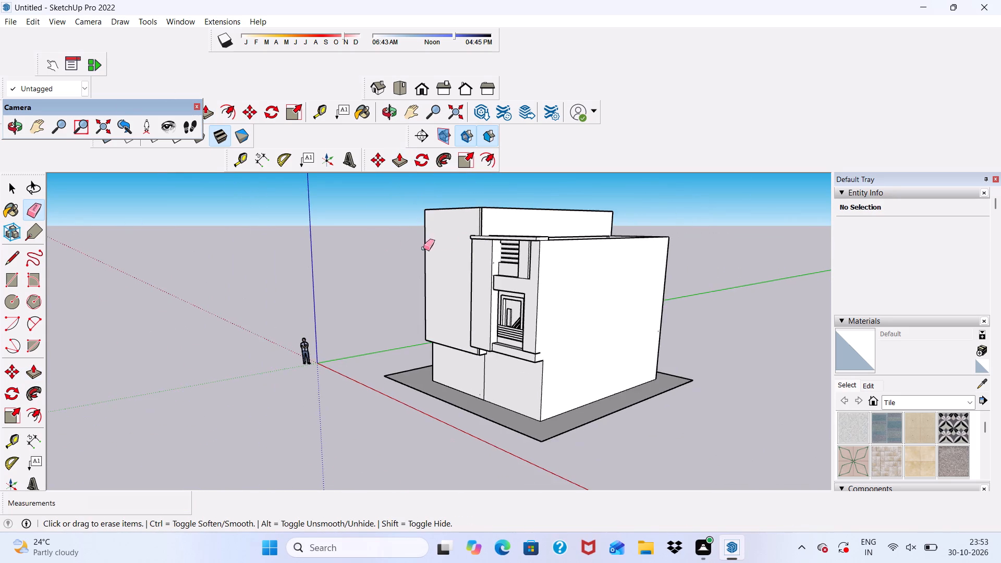
scroll(488, 235, up, 18)
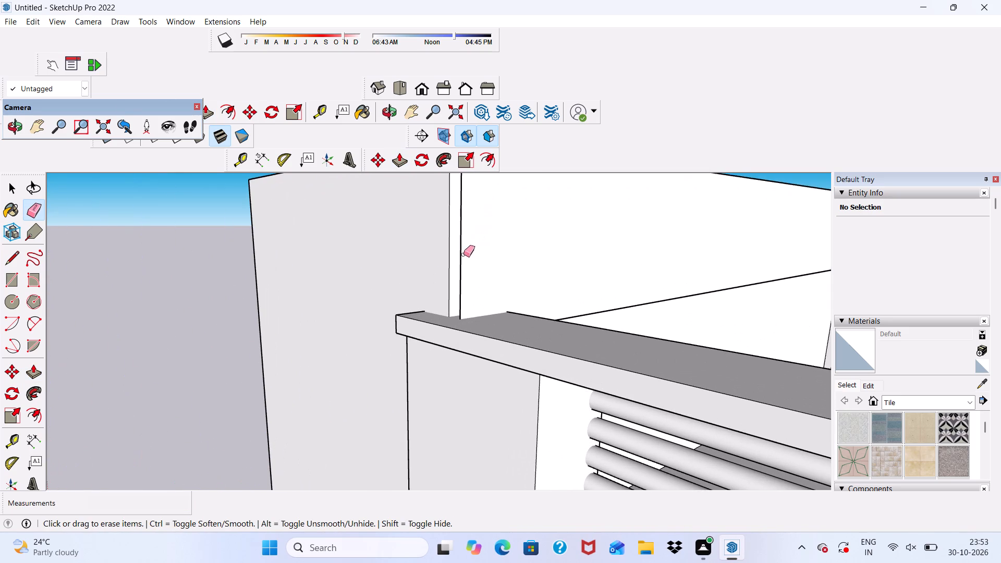
click(461, 260)
scroll(505, 272, down, 2)
scroll(583, 346, up, 2)
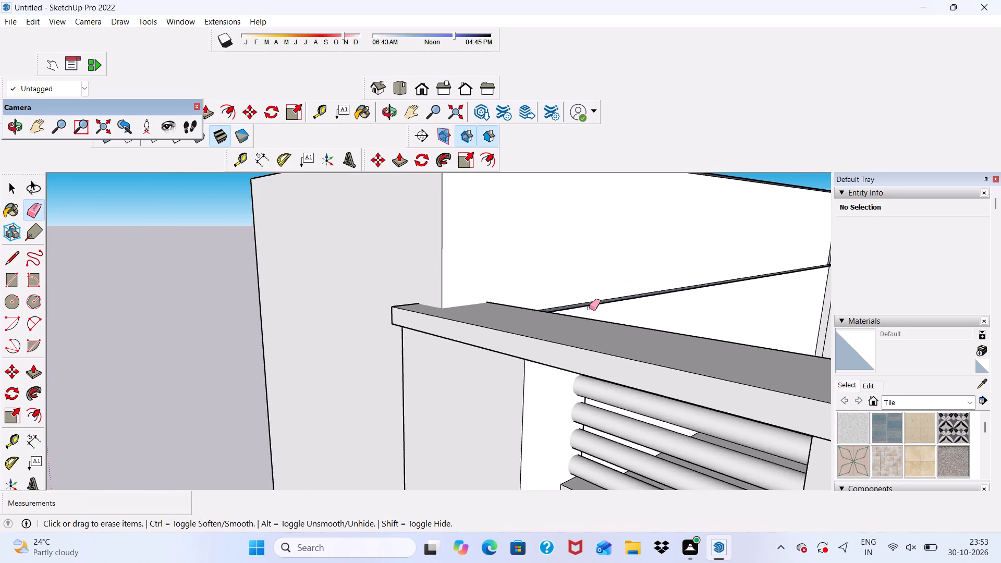
middle_drag(588, 313, 499, 333)
scroll(507, 329, up, 3)
drag(524, 327, 527, 335)
scroll(509, 325, down, 5)
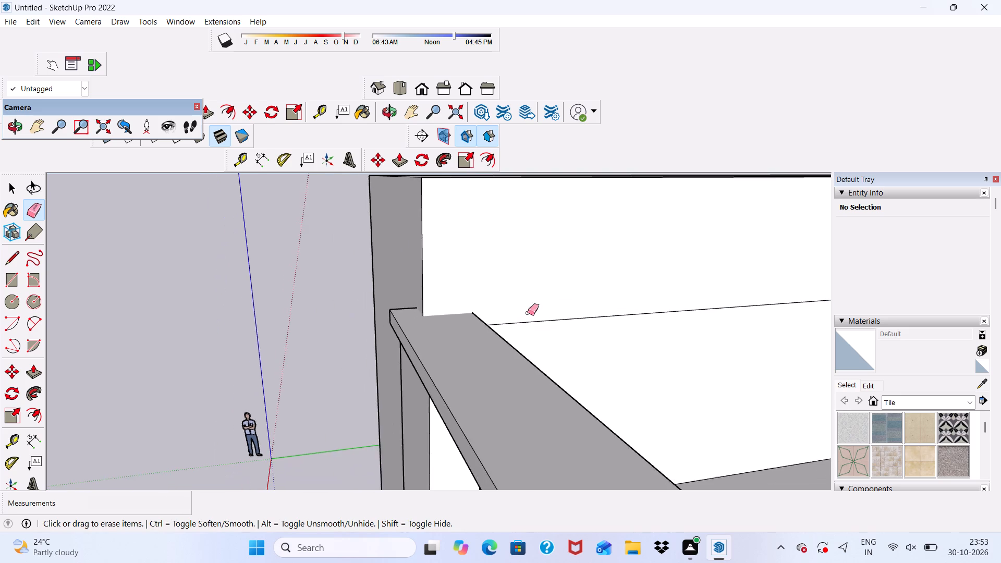
Erase the leftover edges at the rear end of the roof block above the parapet.
scroll(362, 271, down, 6)
middle_drag(410, 317, 581, 312)
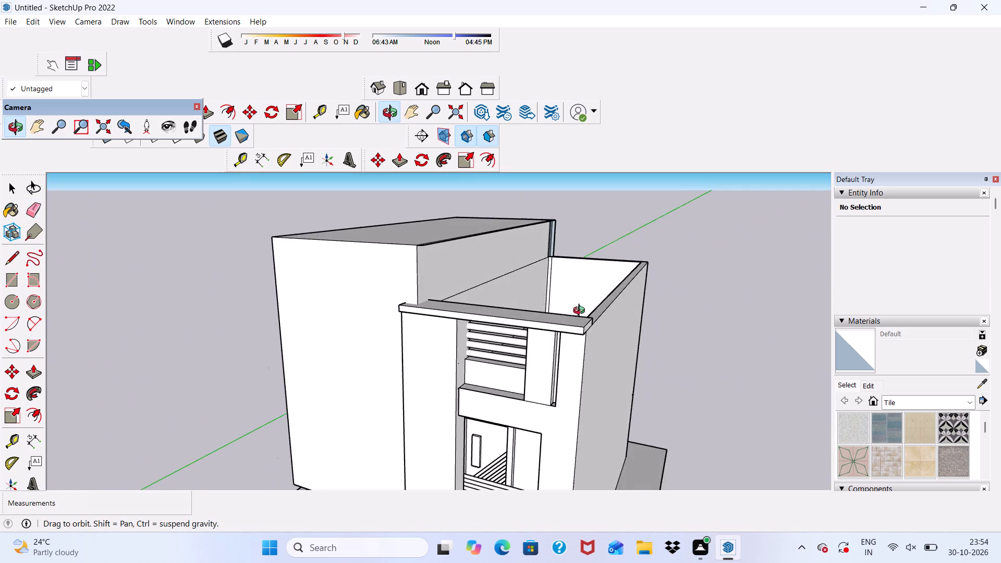
middle_drag(581, 312, 507, 323)
scroll(650, 236, up, 9)
drag(634, 232, 638, 243)
drag(628, 242, 632, 249)
click(624, 251)
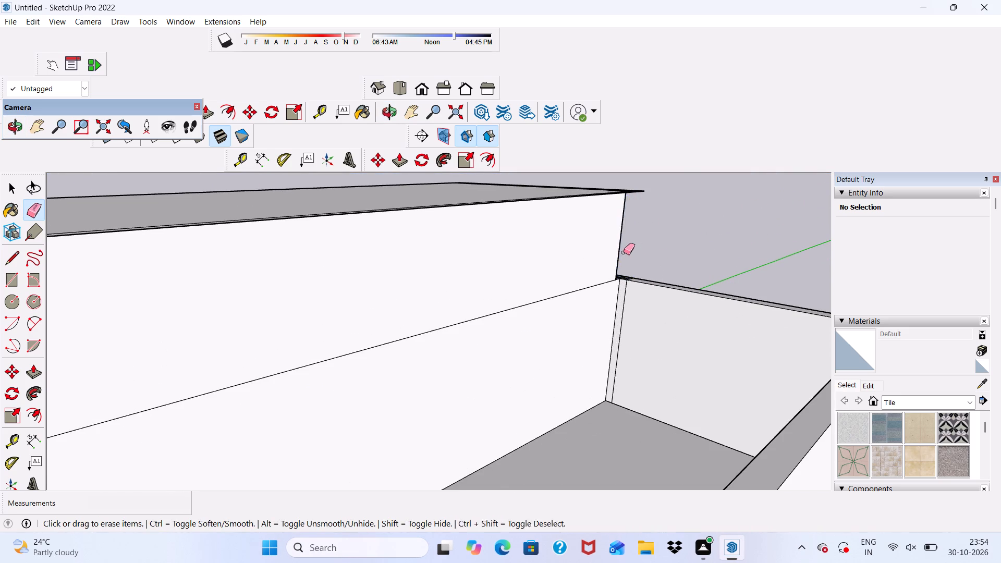
Push/Pull the narrow side face of the open notch at the roof block's rear corner by 1' 1 15/16".
scroll(625, 255, down, 3)
middle_drag(622, 265, 301, 244)
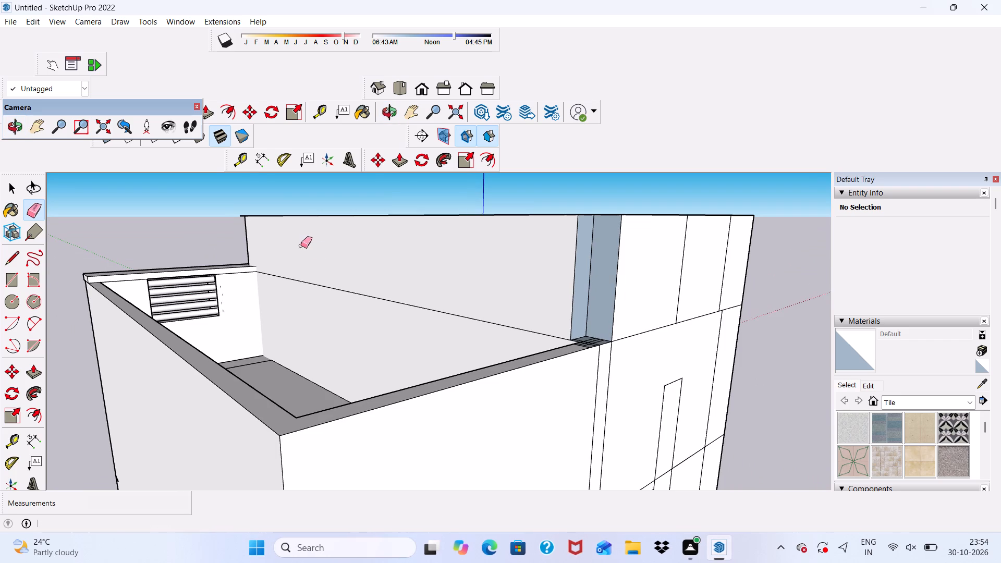
middle_drag(639, 326, 640, 337)
scroll(601, 323, up, 4)
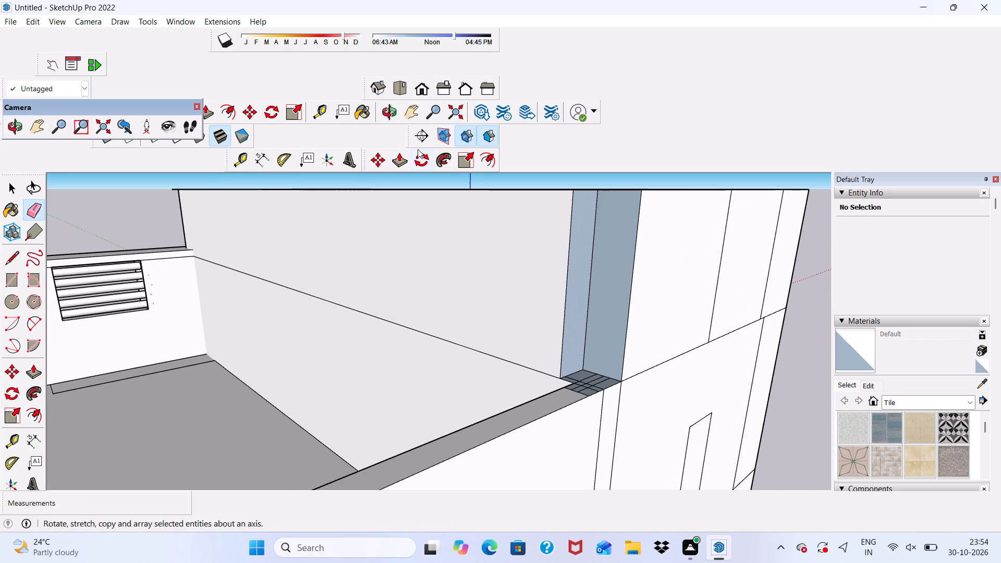
click(401, 158)
scroll(630, 300, up, 1)
click(576, 276)
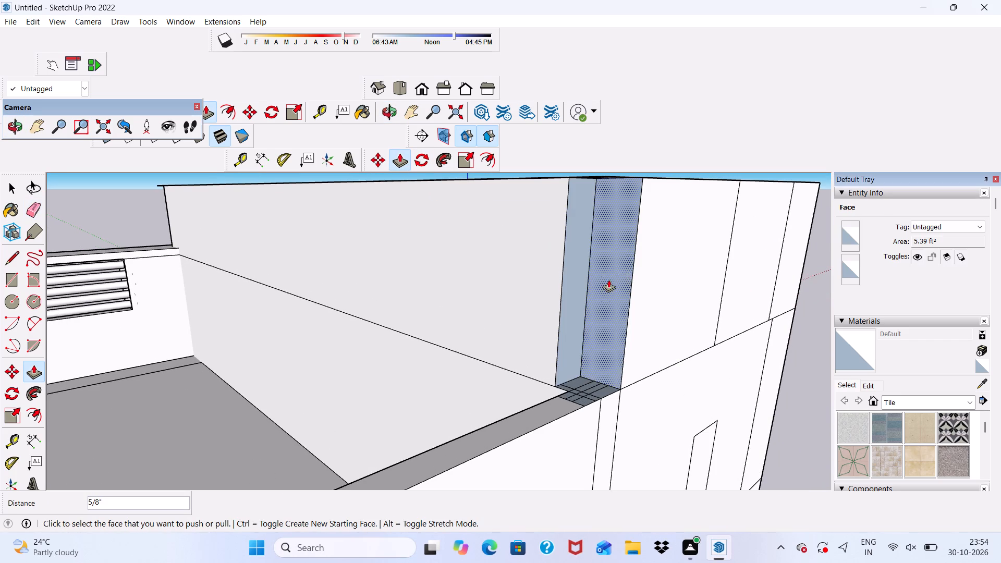
click(572, 285)
click(645, 234)
Push/Pull the remaining tall face of the rear corner notch by 1 1/2".
scroll(634, 271, up, 3)
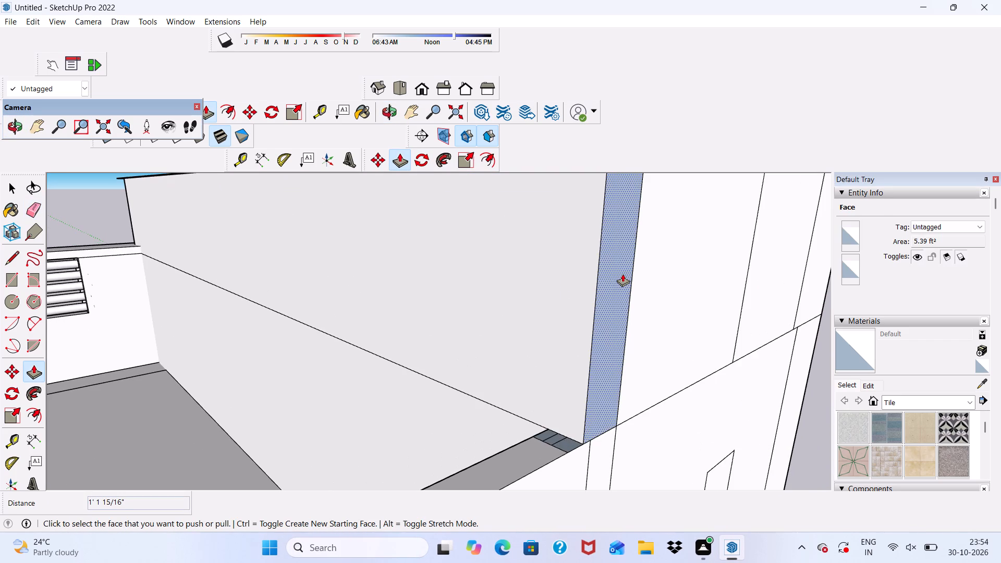
click(622, 274)
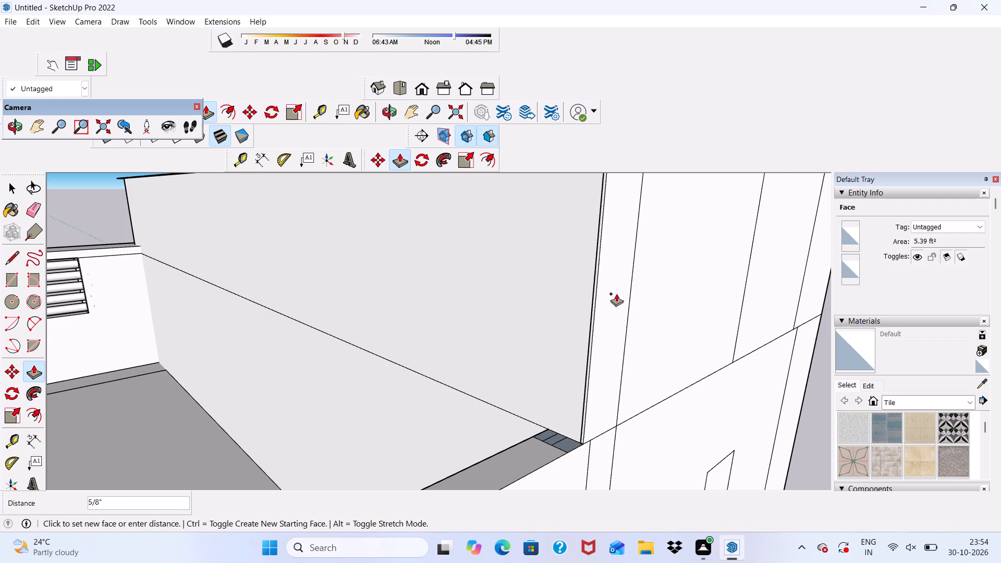
click(566, 409)
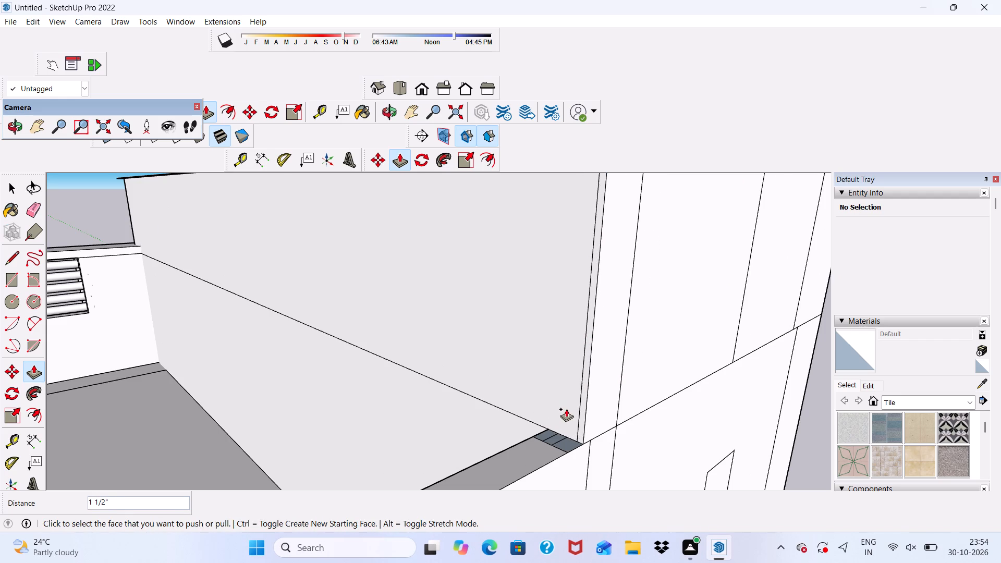
Erase the doubled edge along the roof block's top inner side and the short stray edges at its rear corner.
scroll(556, 384, down, 6)
middle_drag(583, 411, 588, 461)
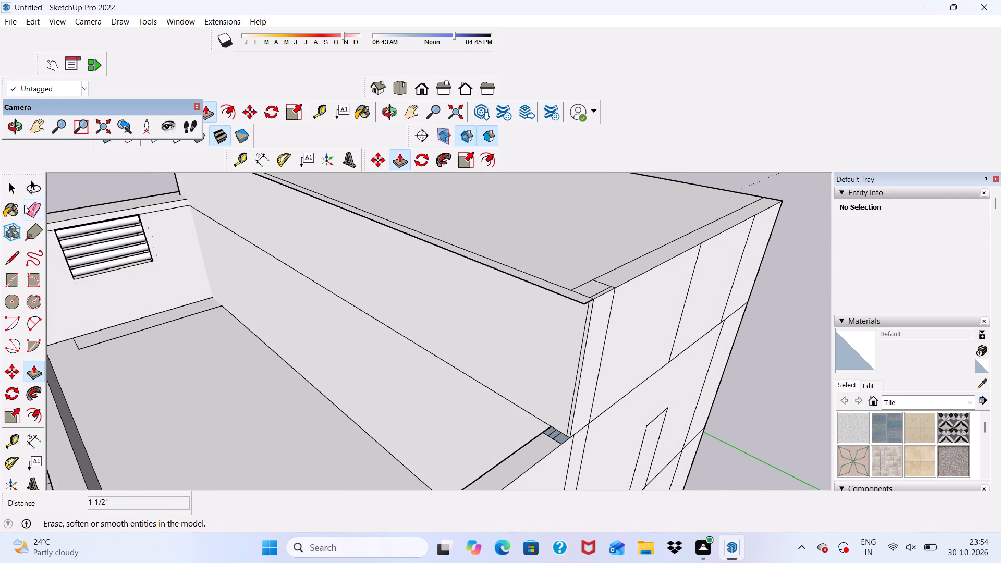
click(28, 204)
scroll(542, 293, up, 4)
click(583, 297)
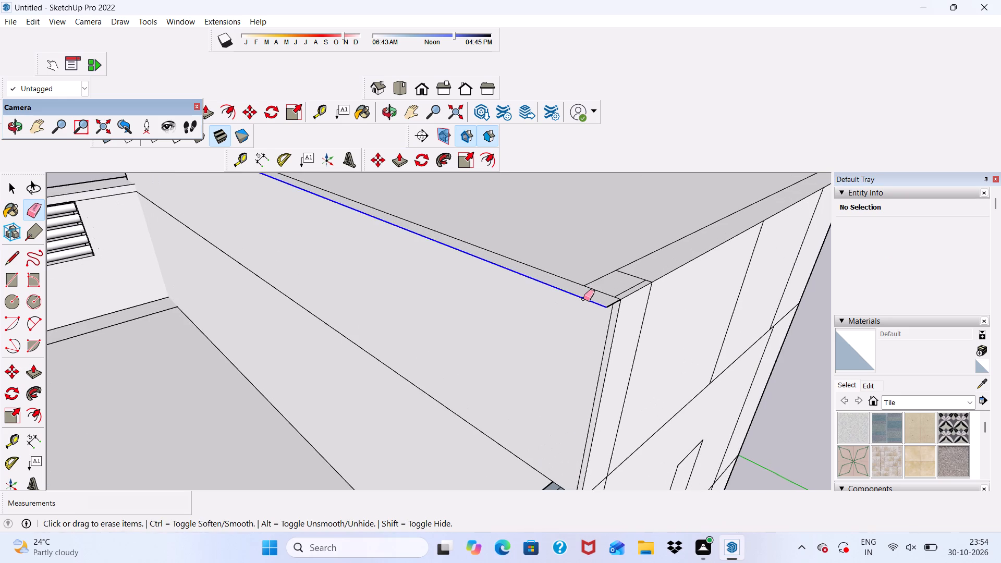
scroll(603, 302, up, 2)
click(616, 307)
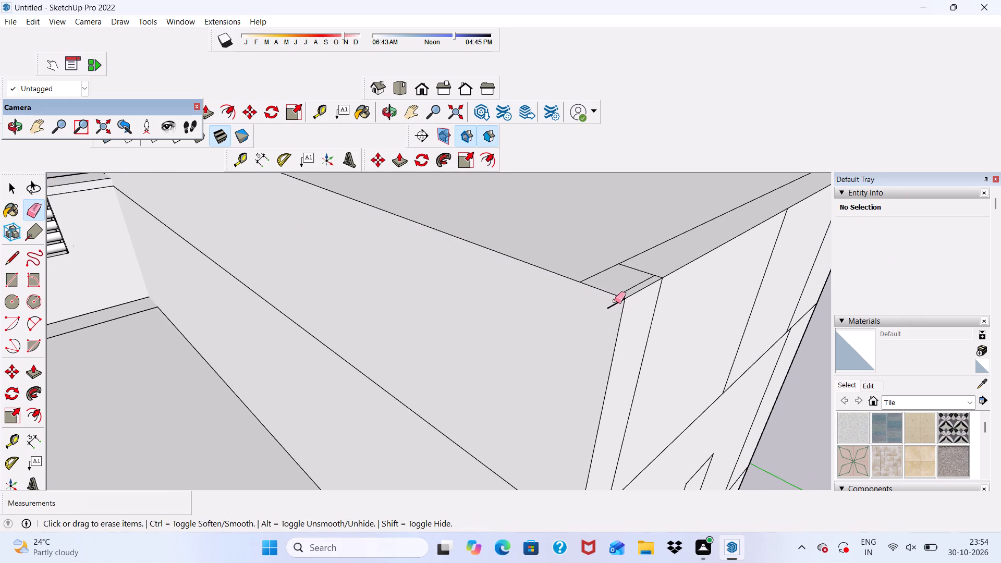
drag(615, 302, 616, 309)
click(625, 287)
click(619, 266)
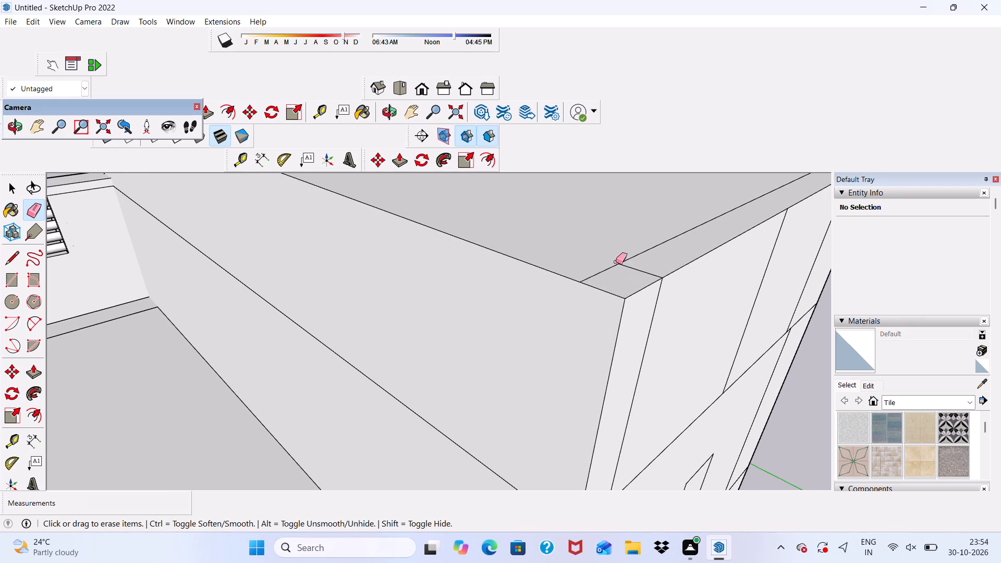
Erase the inset seam lines on the roof block's top and the vertical seam on the rear wall beside its corner.
drag(614, 259, 619, 272)
click(625, 263)
drag(628, 253, 634, 268)
click(657, 274)
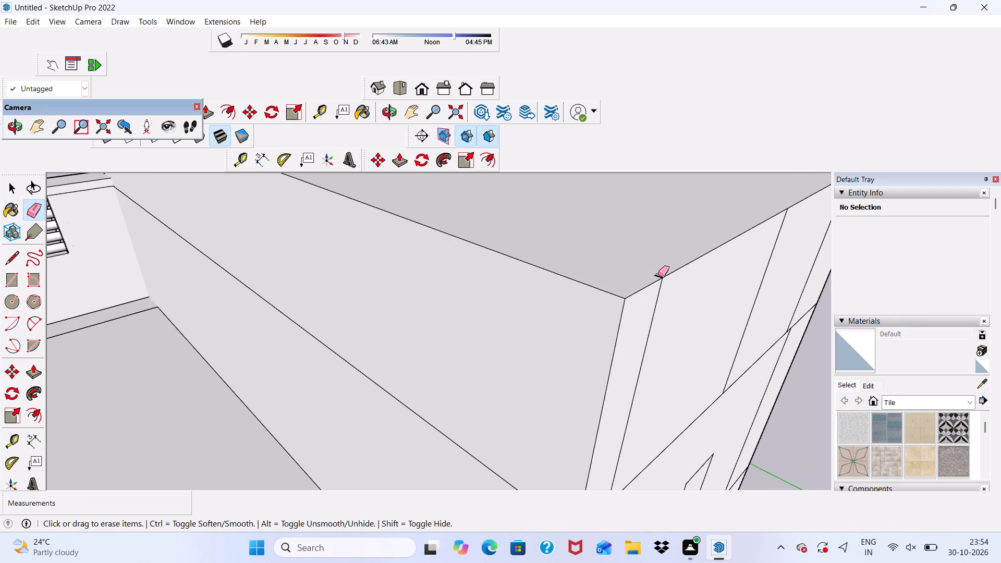
drag(663, 281, 658, 301)
Erase the upper vertical seam and the horizontal floor-line seam across the roof block's rear wall.
scroll(622, 290, down, 6)
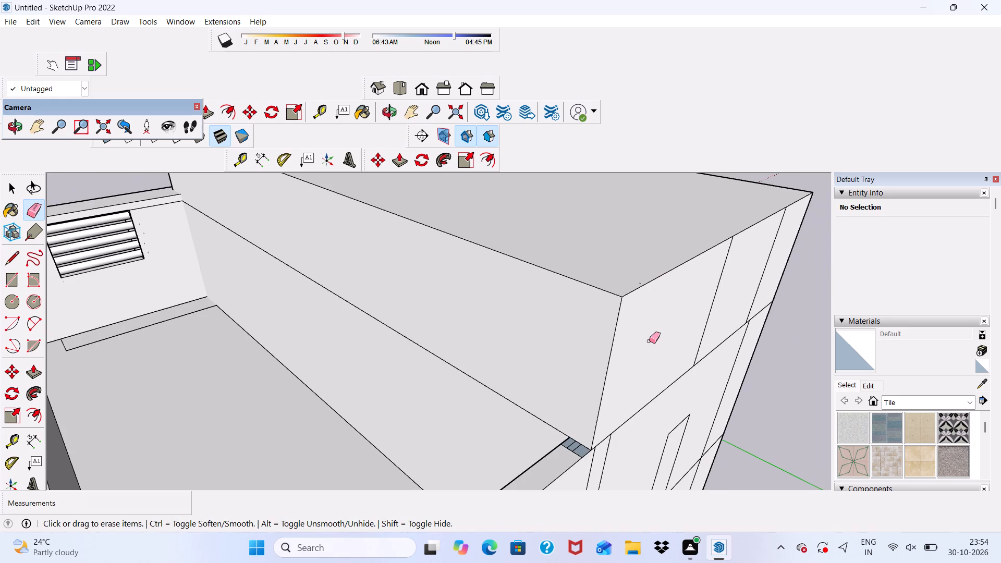
drag(718, 295, 716, 317)
drag(700, 328, 707, 349)
drag(709, 347, 711, 366)
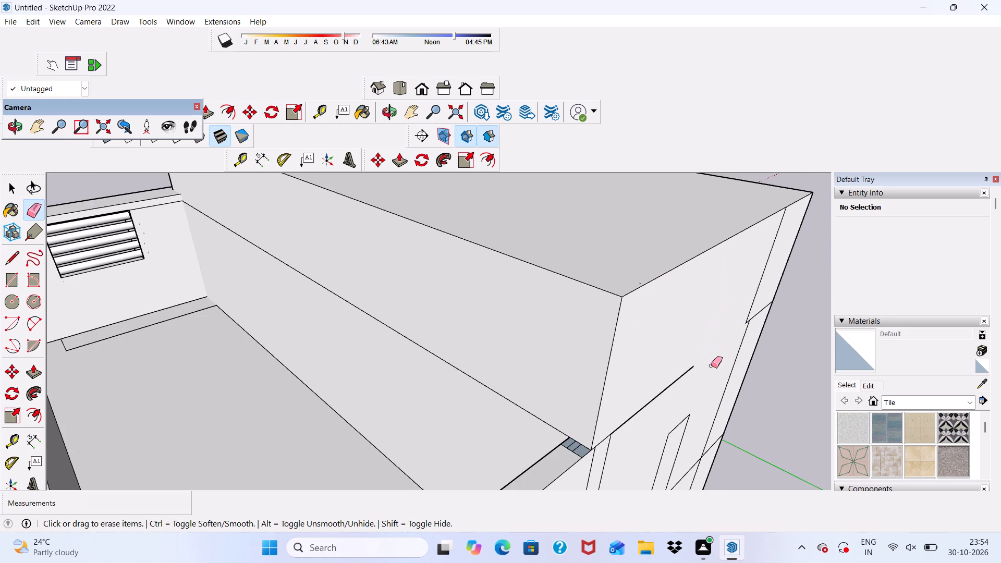
drag(707, 364, 680, 390)
drag(671, 387, 665, 402)
drag(657, 397, 644, 408)
Erase the outline of the narrow vertical strip on the rear wall just below the roof block's inner corner.
scroll(639, 327, down, 5)
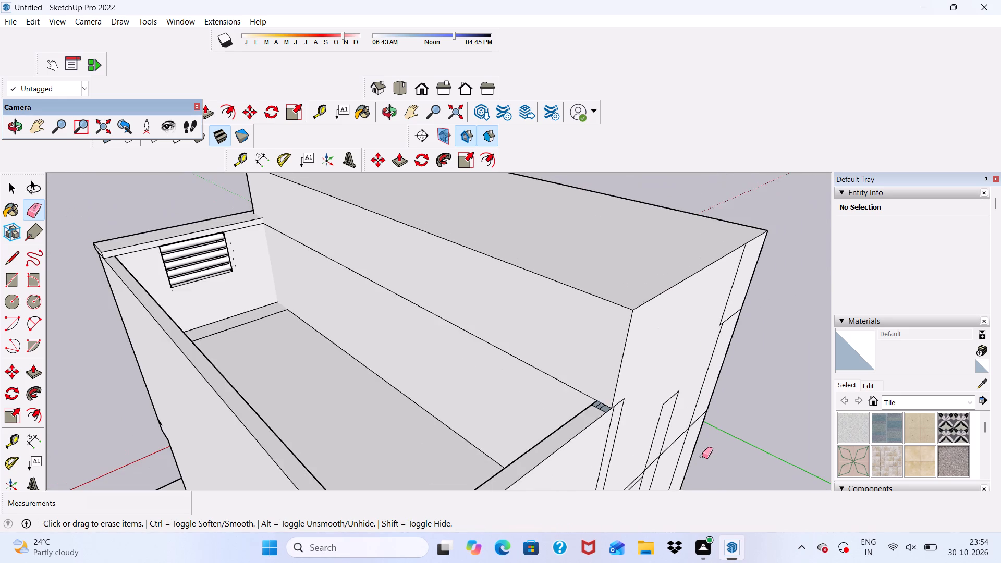
middle_drag(677, 420, 609, 384)
scroll(411, 352, up, 5)
scroll(464, 296, up, 2)
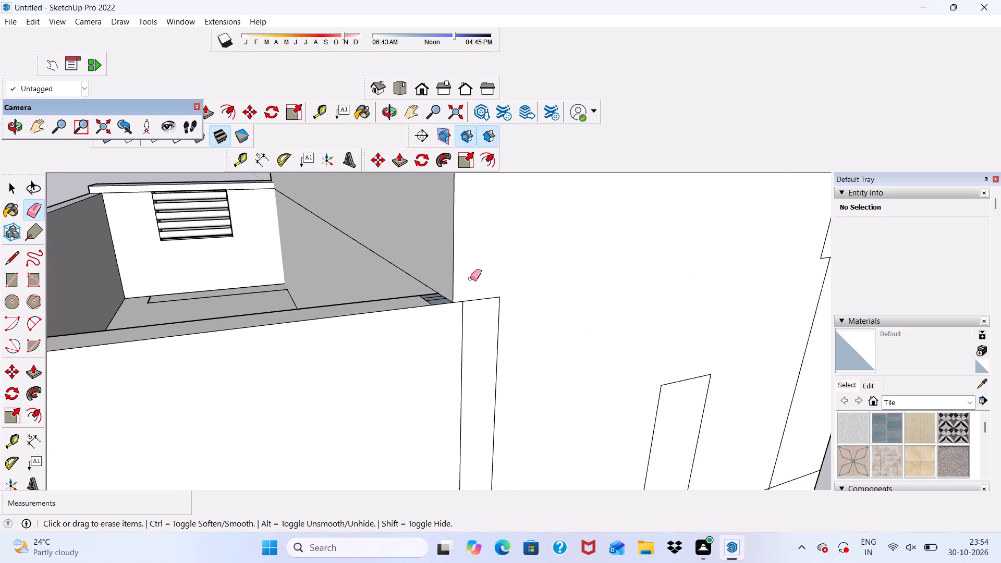
drag(473, 283, 471, 371)
drag(460, 301, 463, 341)
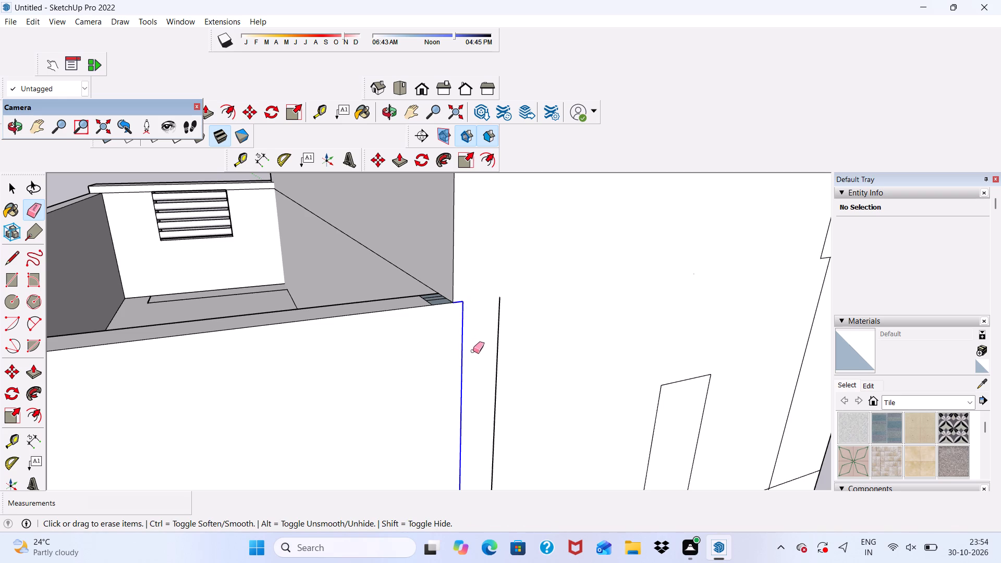
drag(474, 350, 497, 353)
Erase the vertical seam, the leftover outline and the doubled short horizontal lines in the middle of the rear wall.
scroll(503, 284, down, 6)
scroll(546, 288, down, 4)
drag(615, 320, 593, 369)
drag(576, 336, 579, 384)
drag(584, 370, 594, 412)
drag(580, 416, 579, 442)
drag(566, 424, 565, 438)
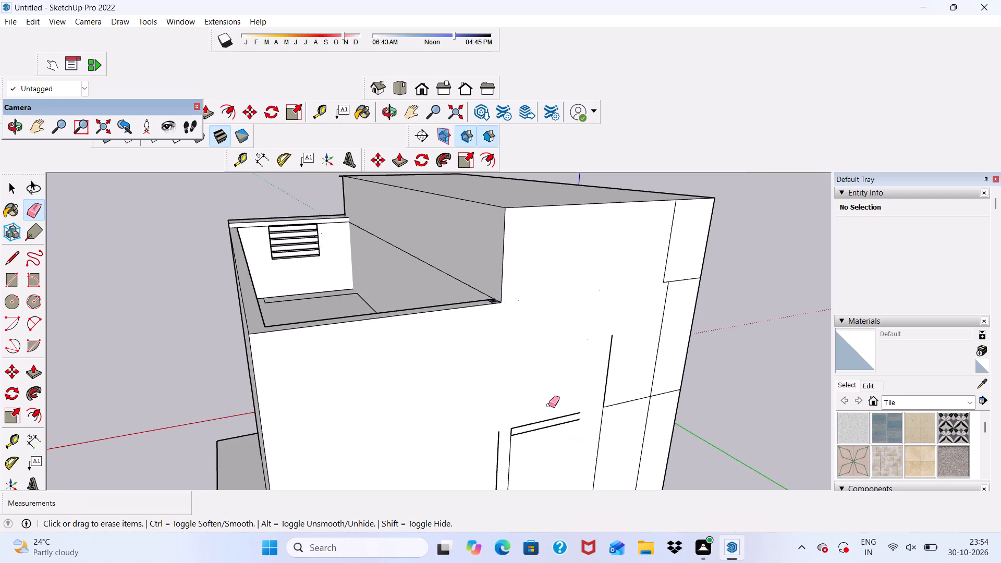
drag(550, 409, 556, 431)
drag(551, 420, 556, 434)
drag(573, 411, 584, 432)
drag(577, 411, 576, 436)
Erase the vertical seams and the short horizontal seam on the rear wall beside its outer corner strip.
drag(607, 372, 622, 416)
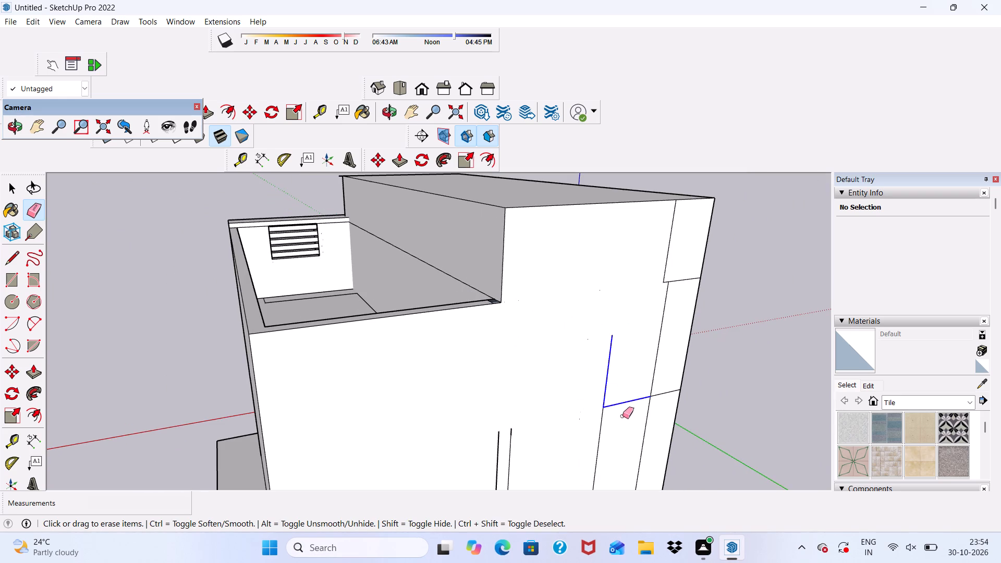
drag(622, 416, 624, 418)
drag(593, 395, 595, 430)
drag(598, 416, 601, 433)
drag(600, 424, 602, 433)
scroll(555, 287, down, 5)
scroll(547, 361, down, 3)
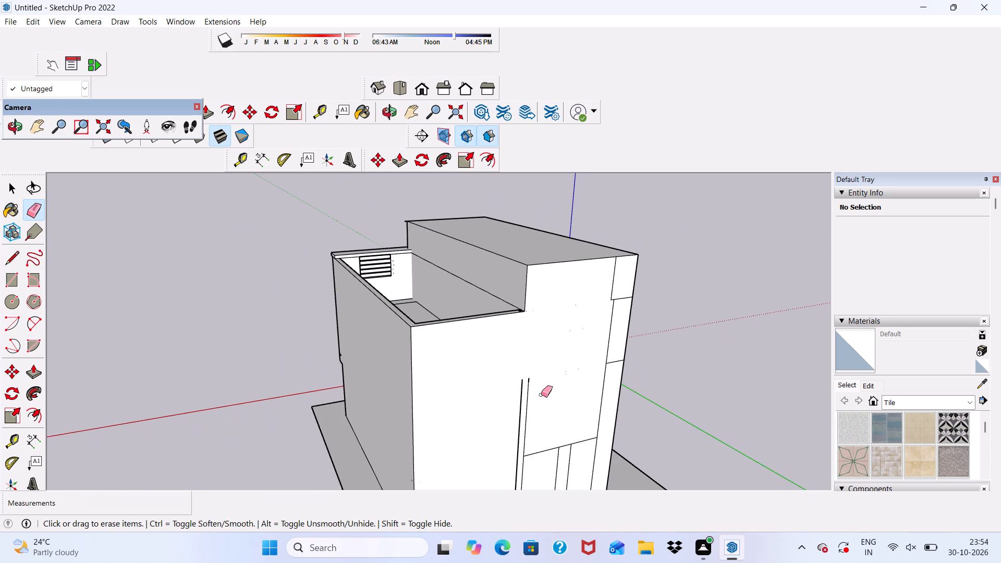
Erase the upper pair of parallel vertical lines in the middle of the rear wall.
scroll(540, 395, up, 1)
drag(522, 409, 510, 426)
drag(515, 369, 526, 420)
drag(519, 369, 530, 408)
drag(529, 380, 529, 389)
drag(527, 368, 535, 399)
Erase the horizontal seam and the vertical lines running down to the ground on the lower rear wall.
scroll(543, 365, down, 10)
middle_drag(596, 424, 477, 382)
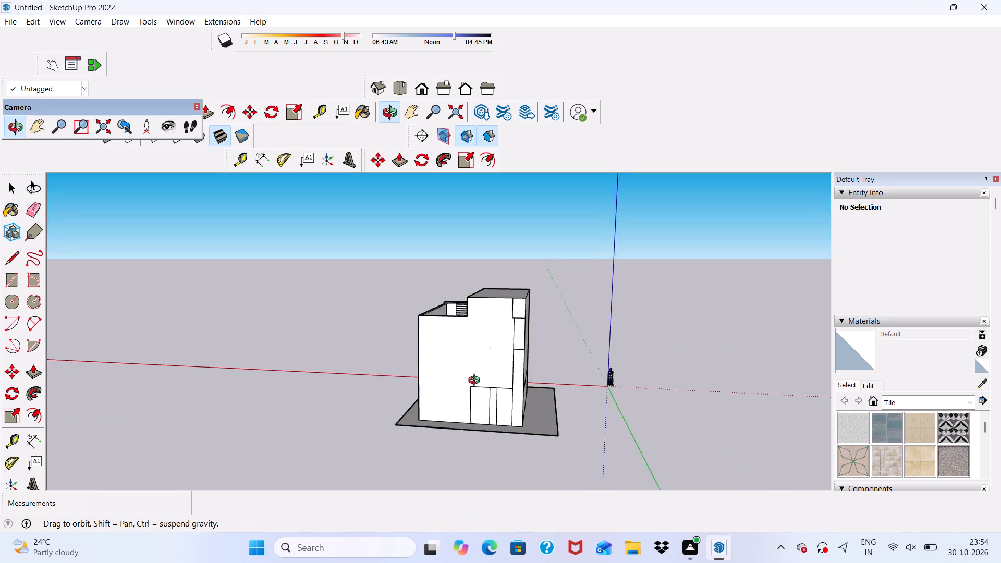
middle_drag(477, 382, 496, 376)
scroll(517, 403, up, 5)
drag(497, 364, 500, 401)
drag(517, 363, 518, 391)
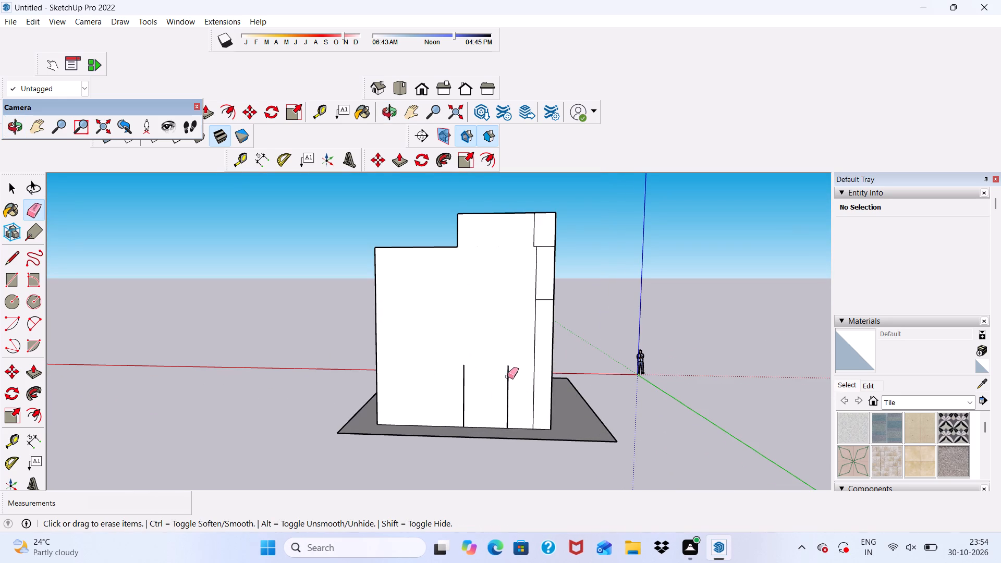
drag(507, 377, 504, 419)
drag(448, 385, 468, 398)
Erase the vertical seam and the short horizontal seams that form the narrow strip along the rear wall's outer edge.
scroll(539, 229, up, 3)
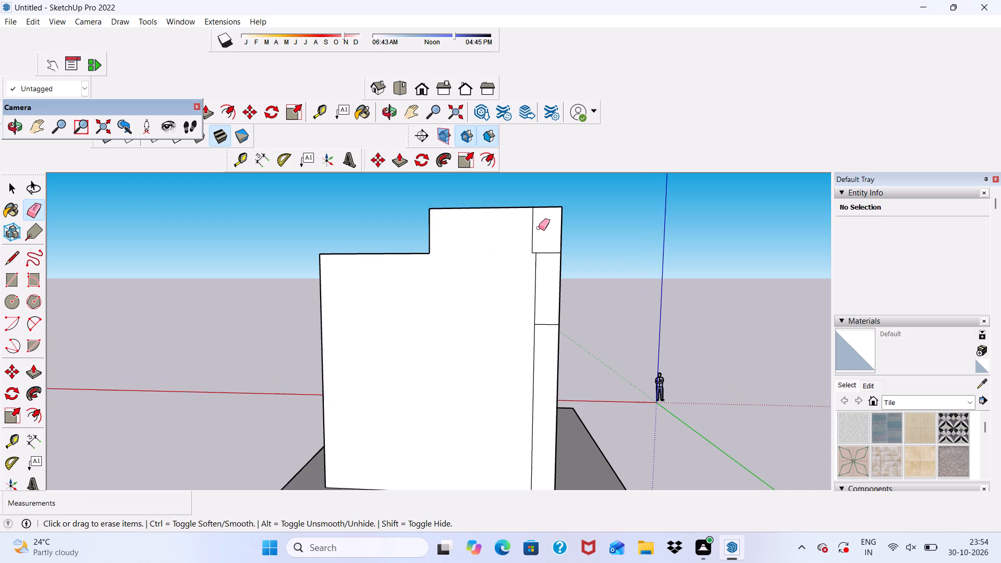
drag(540, 232, 546, 278)
drag(534, 252, 532, 306)
drag(533, 250, 538, 300)
drag(528, 275, 553, 346)
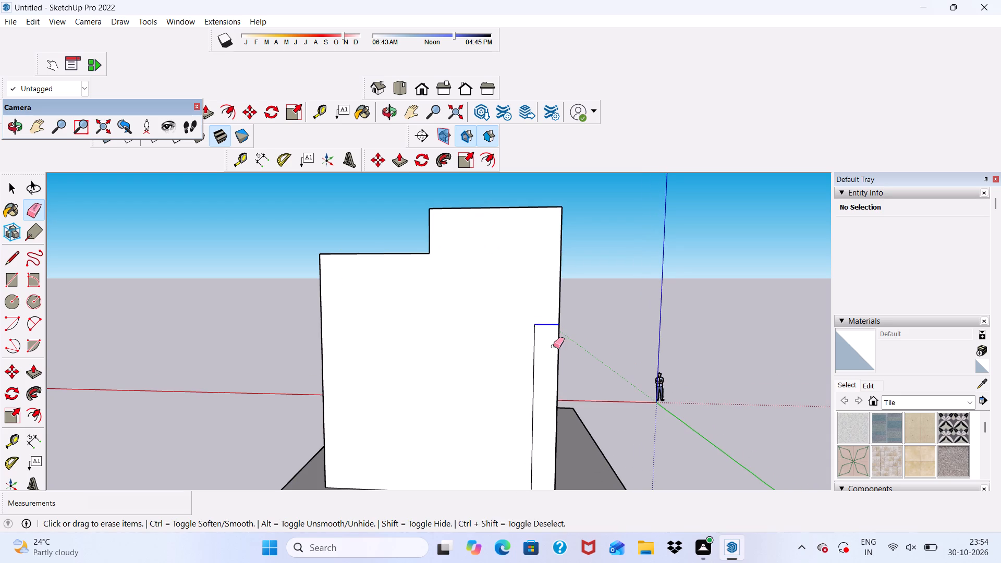
drag(553, 346, 553, 348)
drag(529, 313, 541, 369)
drag(531, 364, 539, 429)
drag(531, 418, 532, 440)
drag(531, 430, 535, 438)
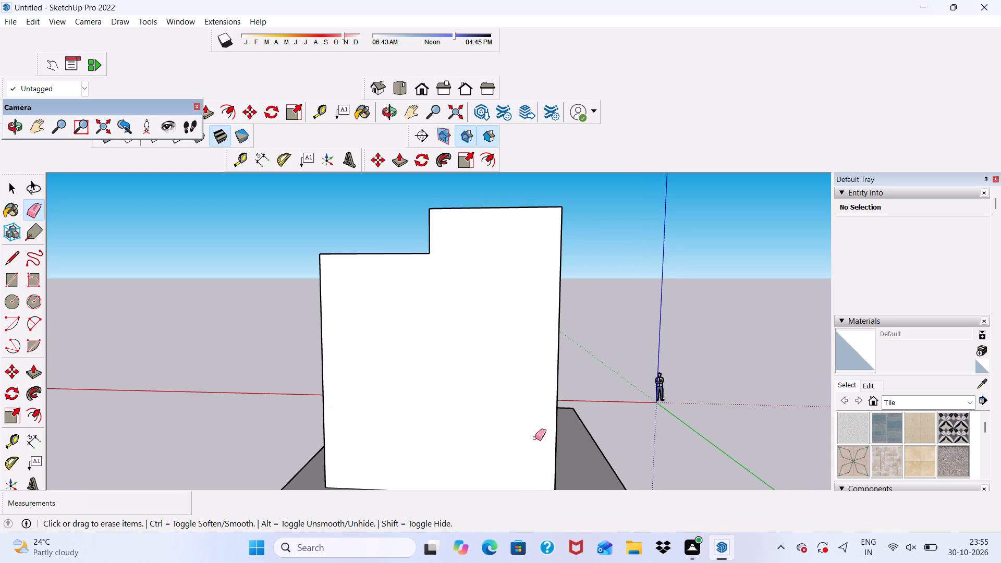
drag(535, 438, 535, 438)
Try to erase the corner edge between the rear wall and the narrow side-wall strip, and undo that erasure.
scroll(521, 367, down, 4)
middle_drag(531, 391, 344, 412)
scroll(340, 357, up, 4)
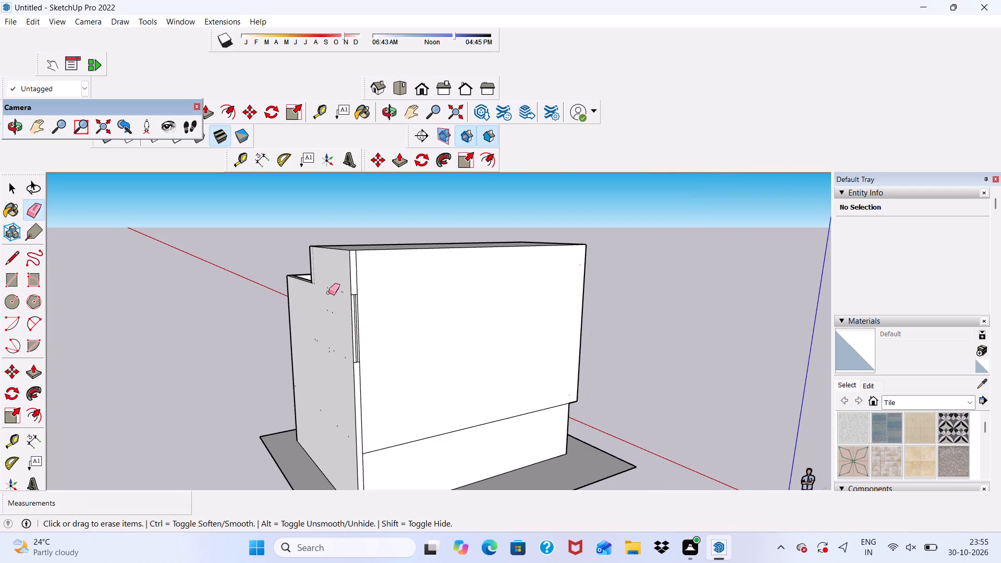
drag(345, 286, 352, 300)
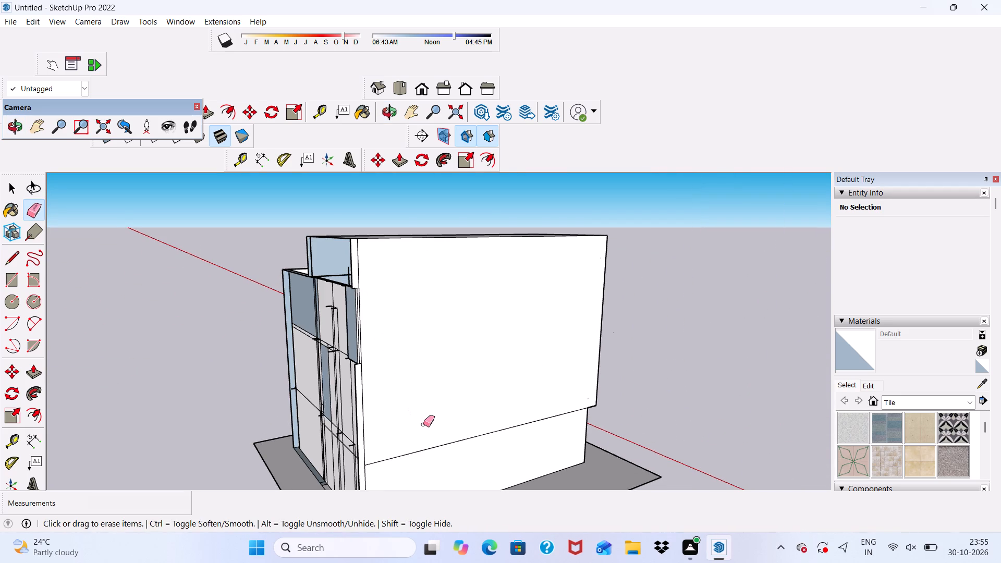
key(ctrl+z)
Erase the tiny stray edges on the rear wall just below the roof block.
scroll(422, 234, up, 3)
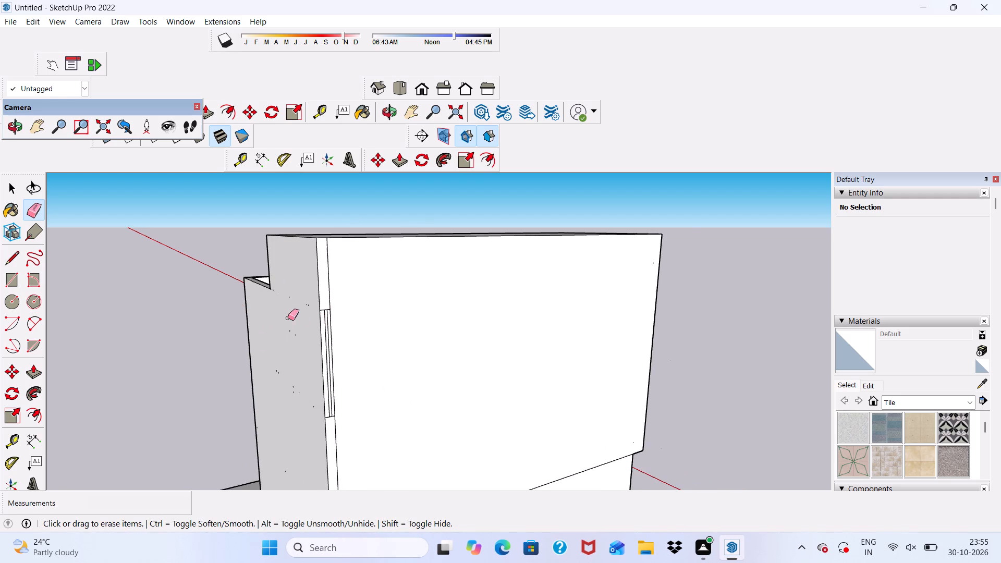
scroll(294, 321, up, 2)
drag(311, 299, 313, 308)
drag(312, 296, 301, 308)
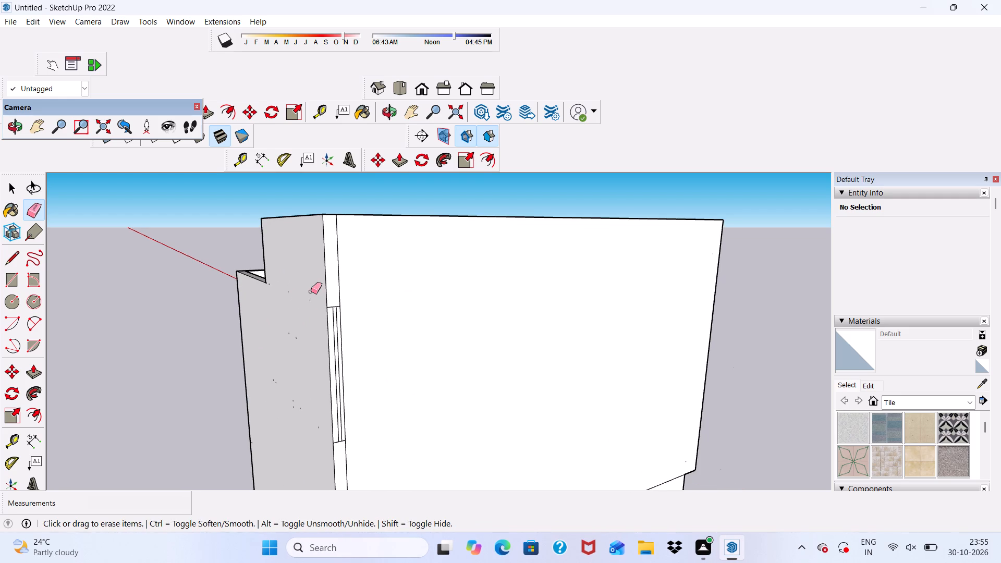
drag(312, 296, 310, 315)
drag(314, 302, 311, 308)
drag(314, 299, 309, 303)
drag(310, 295, 308, 301)
click(308, 300)
drag(299, 291, 294, 295)
drag(288, 291, 300, 298)
drag(304, 288, 292, 295)
drag(292, 296, 295, 332)
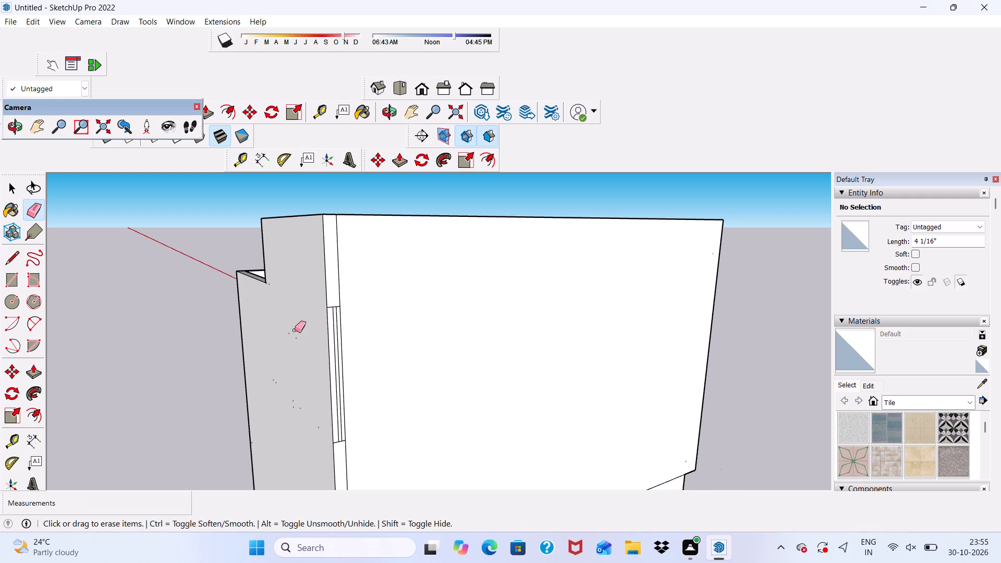
Erase the small stray edge fragments at mid-height on the upper rear wall.
click(295, 331)
drag(299, 333, 299, 341)
click(299, 335)
drag(302, 336, 299, 342)
click(298, 340)
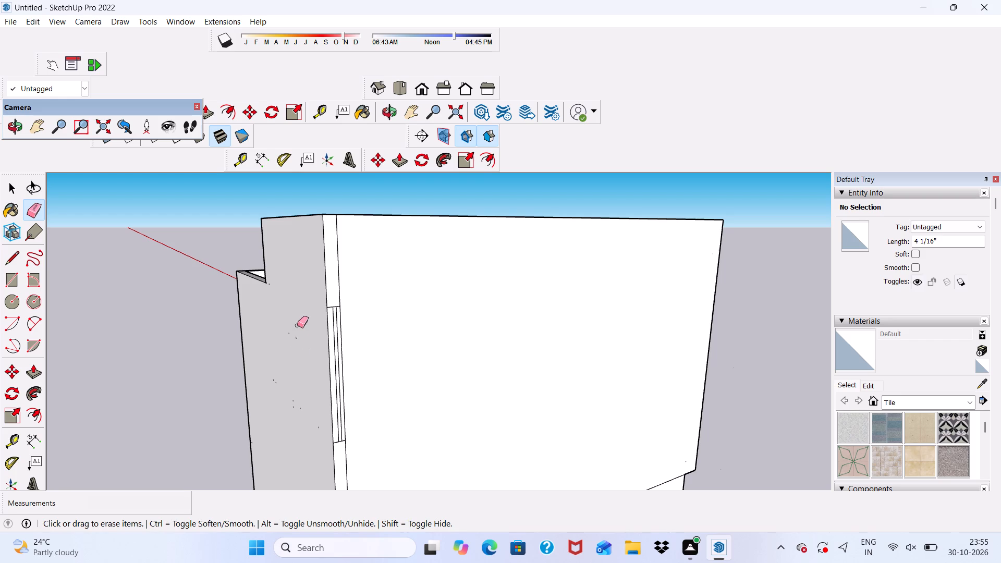
drag(297, 329, 297, 345)
click(297, 338)
click(297, 328)
drag(297, 327, 295, 334)
drag(296, 321, 295, 337)
drag(294, 335, 290, 341)
drag(290, 333, 290, 345)
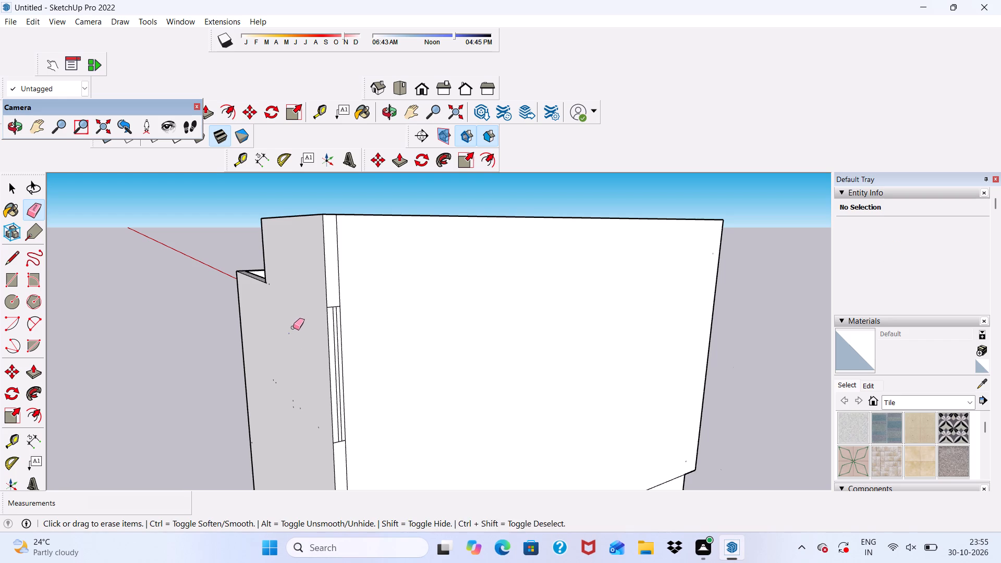
drag(295, 327, 295, 348)
drag(295, 328, 292, 361)
Erase the remaining tiny stray edges across the middle of the rear wall.
scroll(284, 324, down, 6)
middle_drag(291, 335, 179, 323)
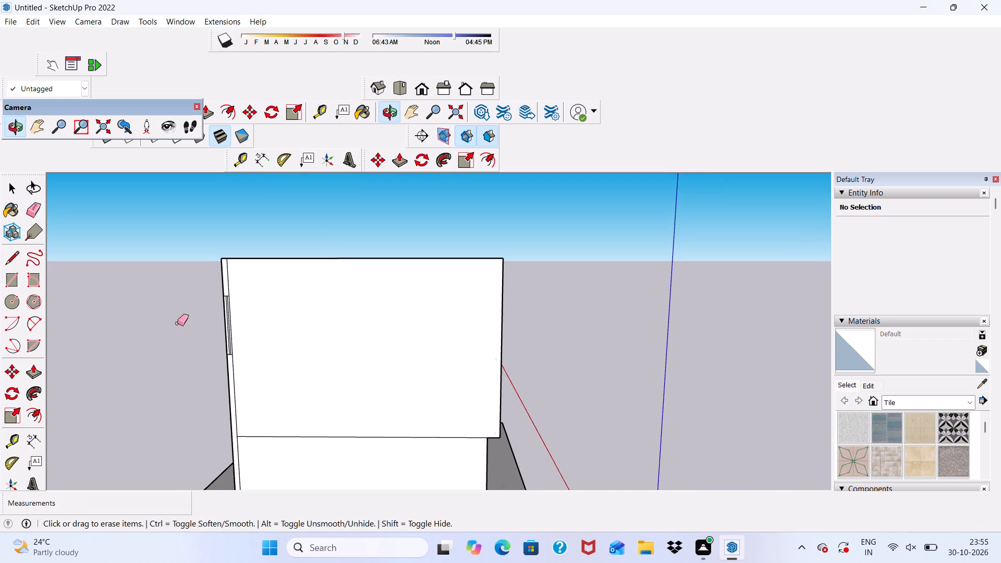
scroll(274, 412, down, 2)
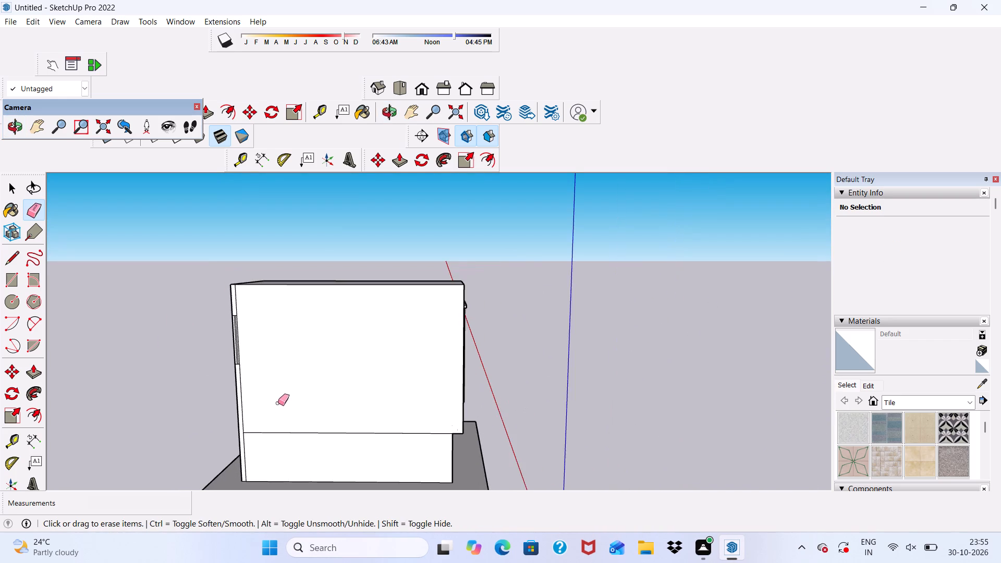
scroll(266, 381, down, 1)
middle_drag(266, 381, 426, 339)
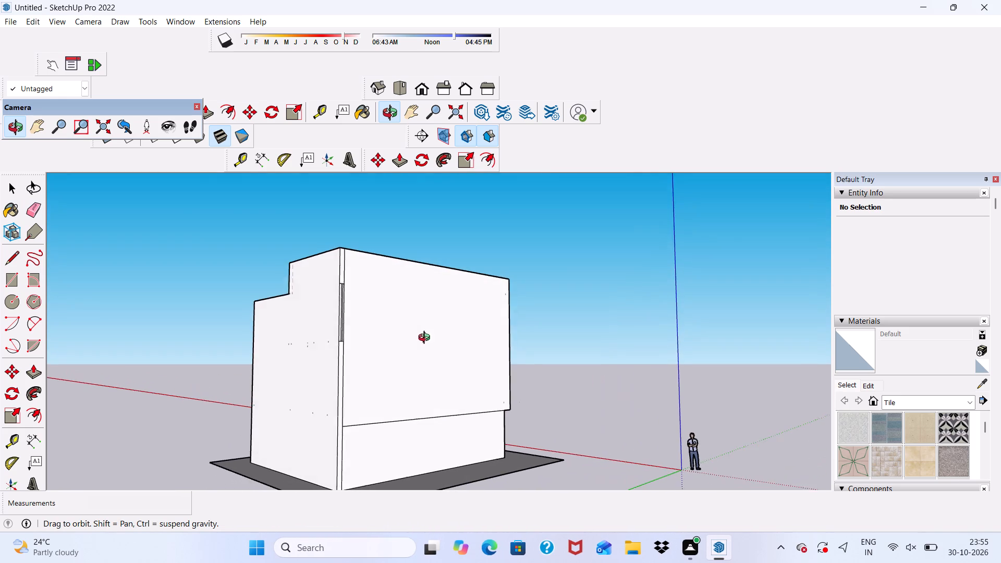
middle_drag(426, 339, 427, 339)
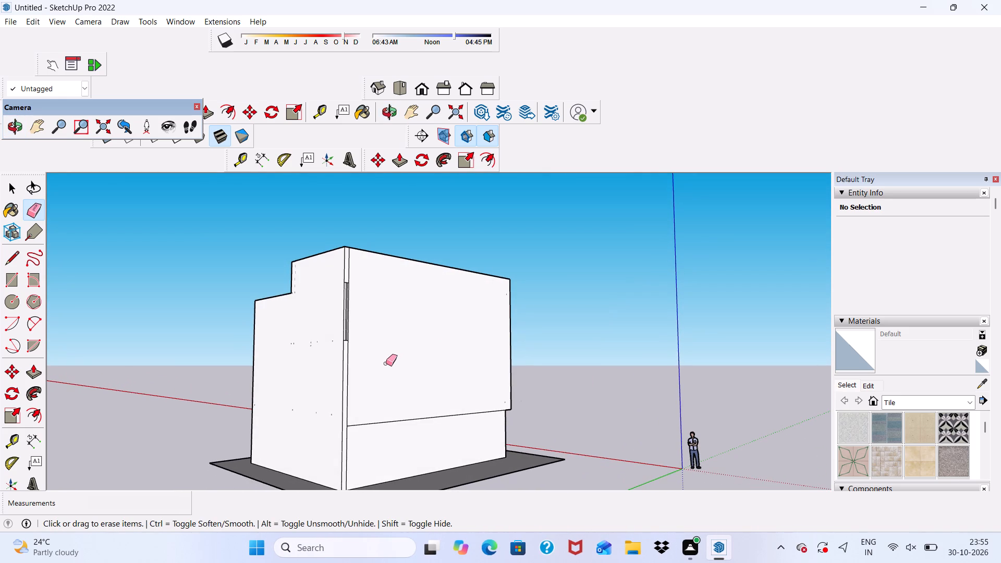
middle_drag(313, 377, 275, 390)
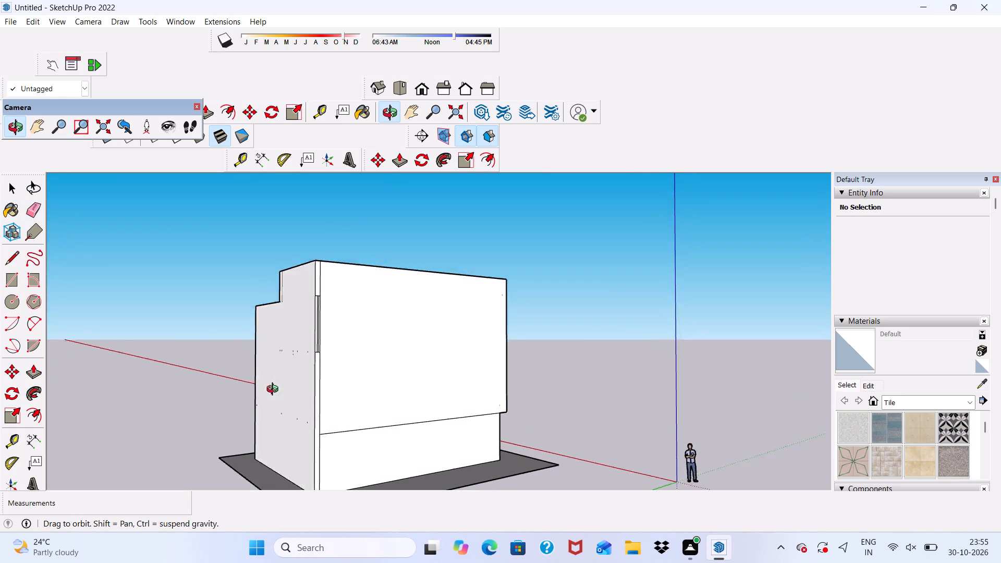
middle_drag(275, 390, 365, 363)
scroll(377, 346, up, 5)
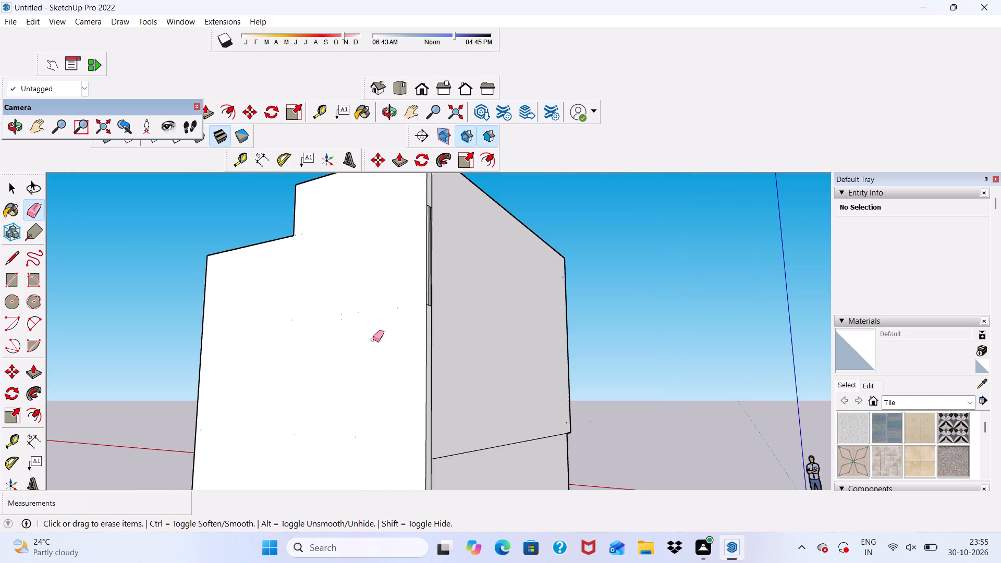
scroll(363, 344, up, 3)
drag(359, 369, 359, 405)
drag(350, 298, 335, 360)
drag(358, 286, 348, 355)
drag(352, 301, 362, 376)
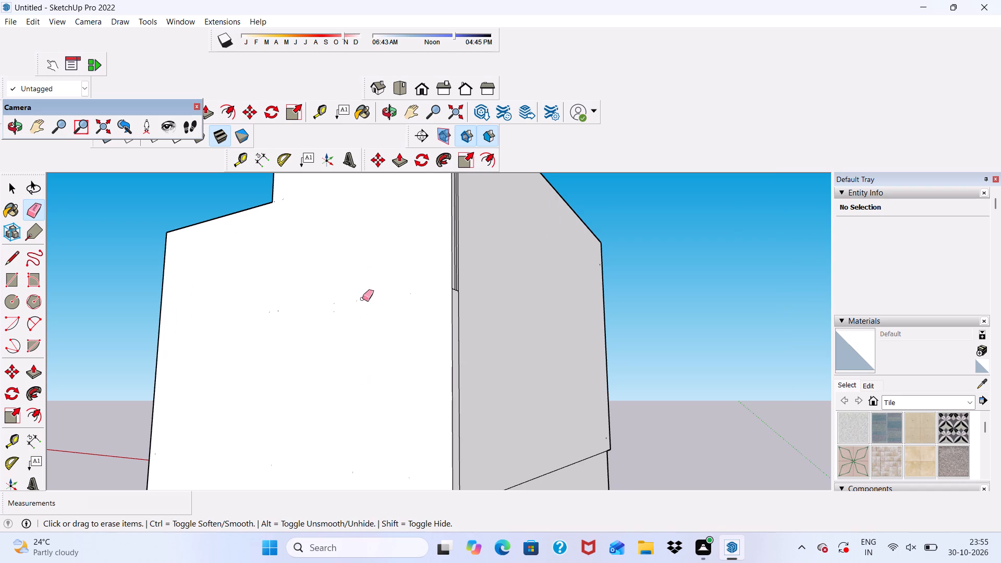
Select the rear wall face and examine its extent and the roof block from several sides.
scroll(359, 301, down, 9)
middle_drag(372, 365, 305, 432)
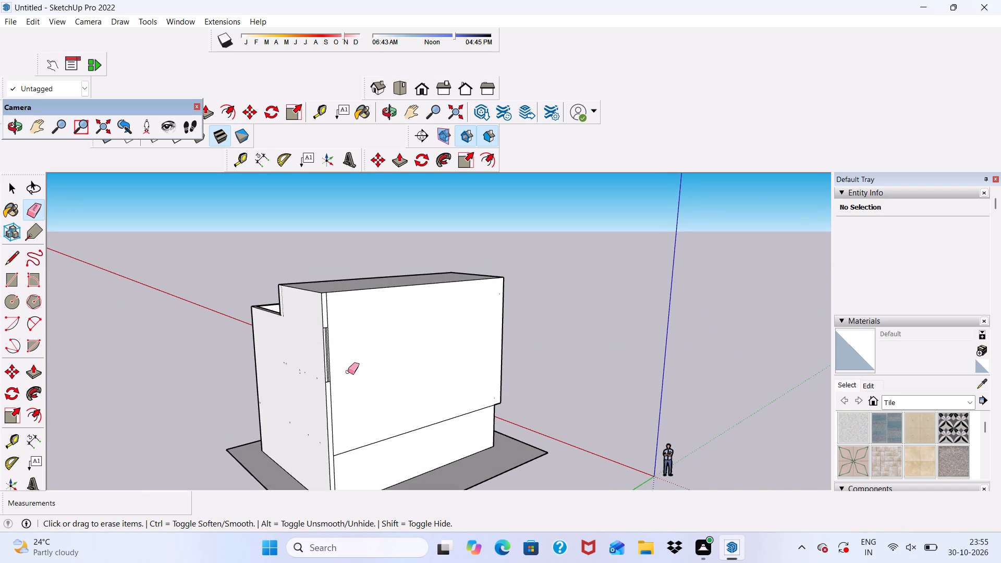
scroll(303, 321, up, 4)
key(space)
click(295, 308)
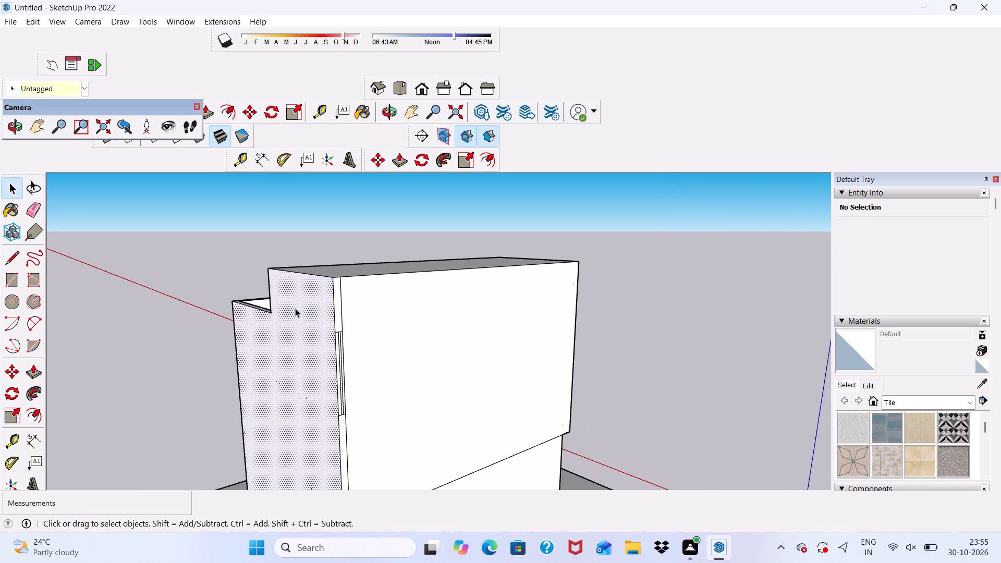
scroll(310, 302, down, 4)
middle_drag(326, 304, 415, 283)
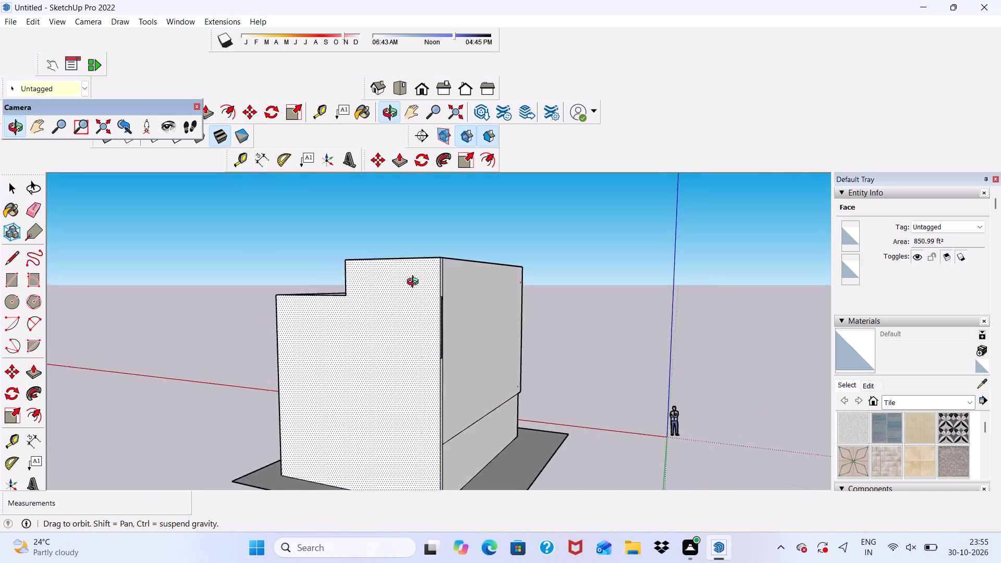
middle_drag(415, 283, 366, 248)
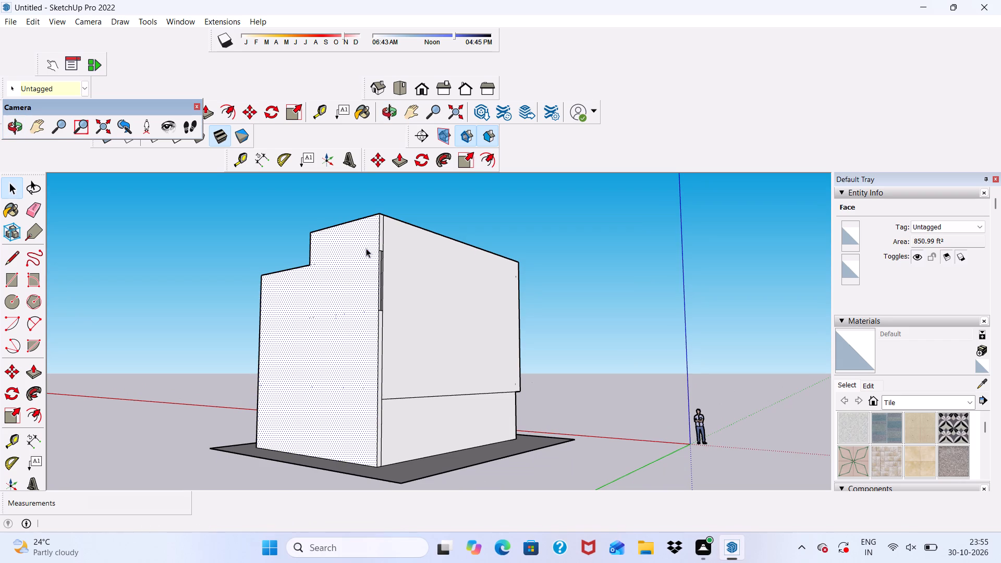
scroll(406, 255, down, 4)
middle_drag(406, 278, 354, 392)
middle_drag(363, 315, 364, 315)
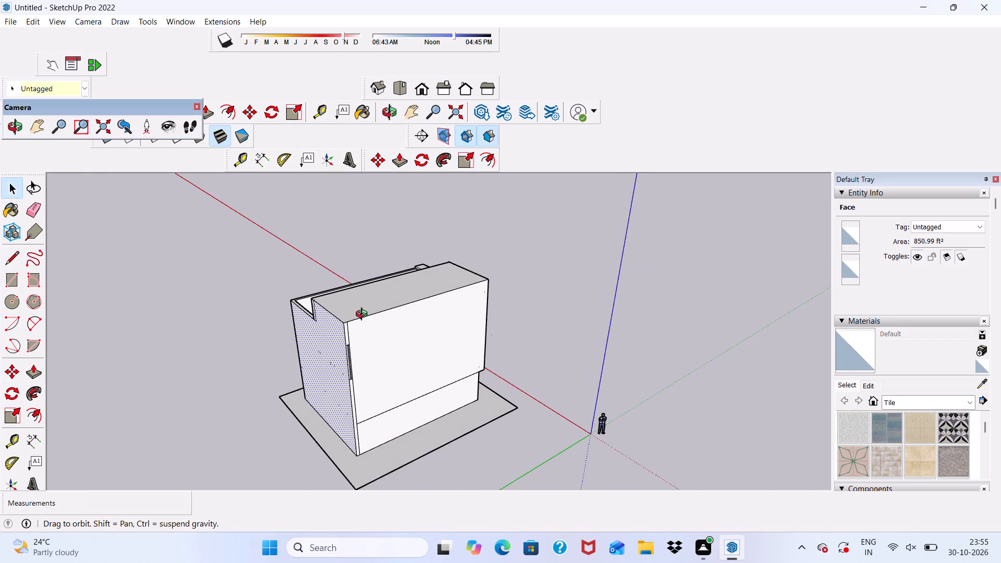
middle_drag(364, 315, 417, 300)
scroll(279, 352, up, 3)
middle_drag(390, 321, 571, 357)
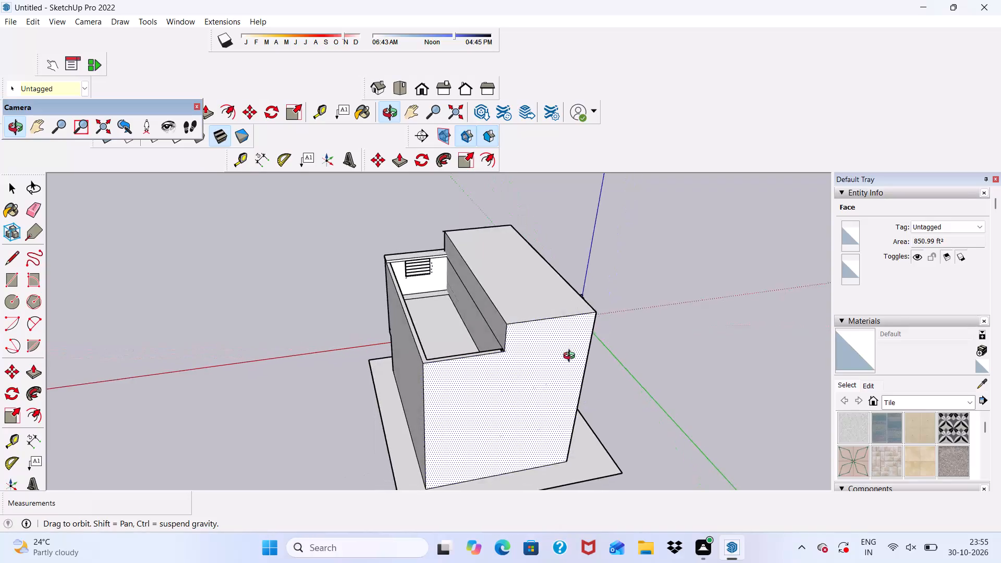
middle_drag(571, 357, 575, 349)
scroll(546, 339, up, 3)
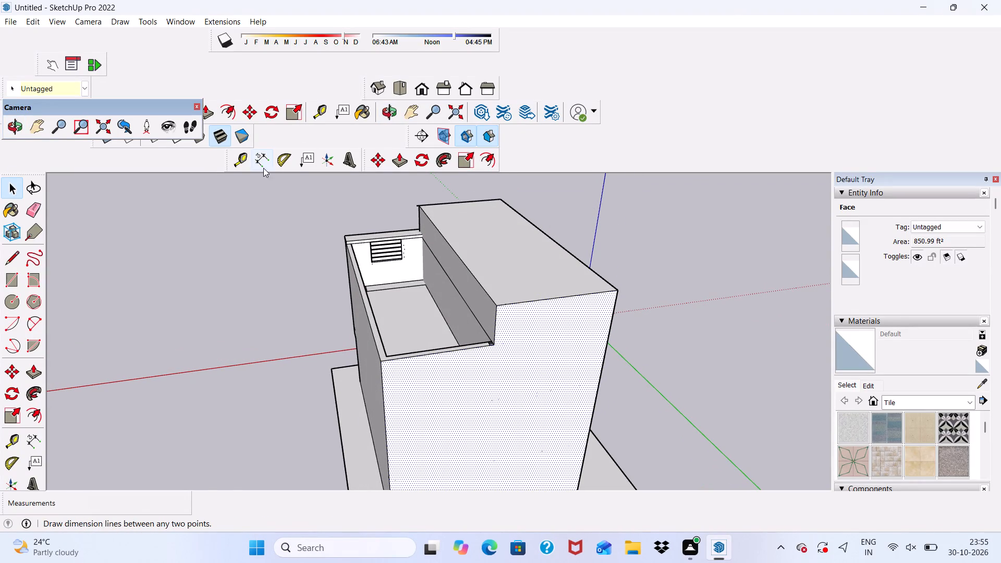
Draw a rectangle on the rear wall from the roof block's lower inner corner to its upper outer corner.
click(32, 276)
scroll(499, 372, up, 2)
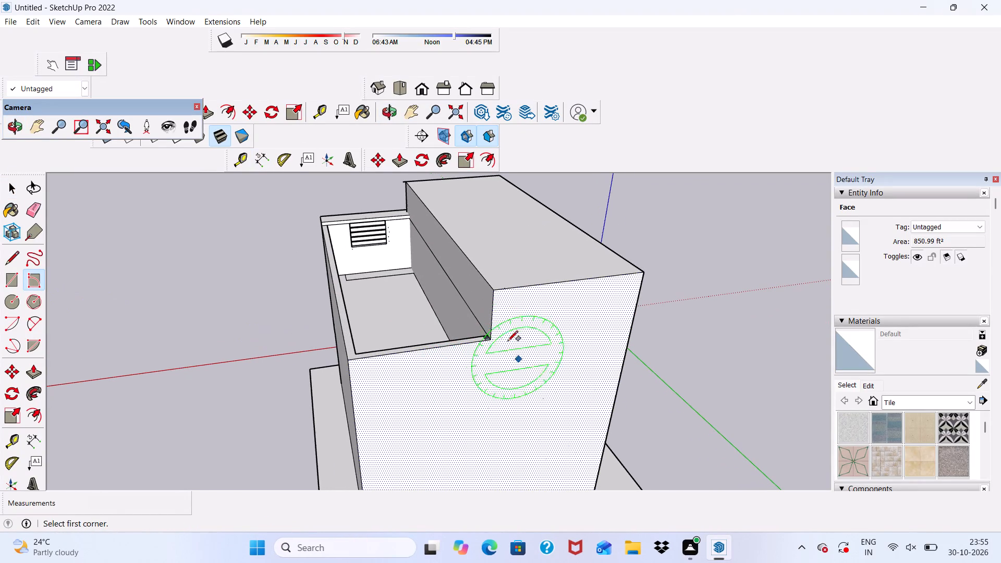
click(18, 281)
scroll(604, 378, up, 3)
scroll(472, 347, up, 3)
click(438, 316)
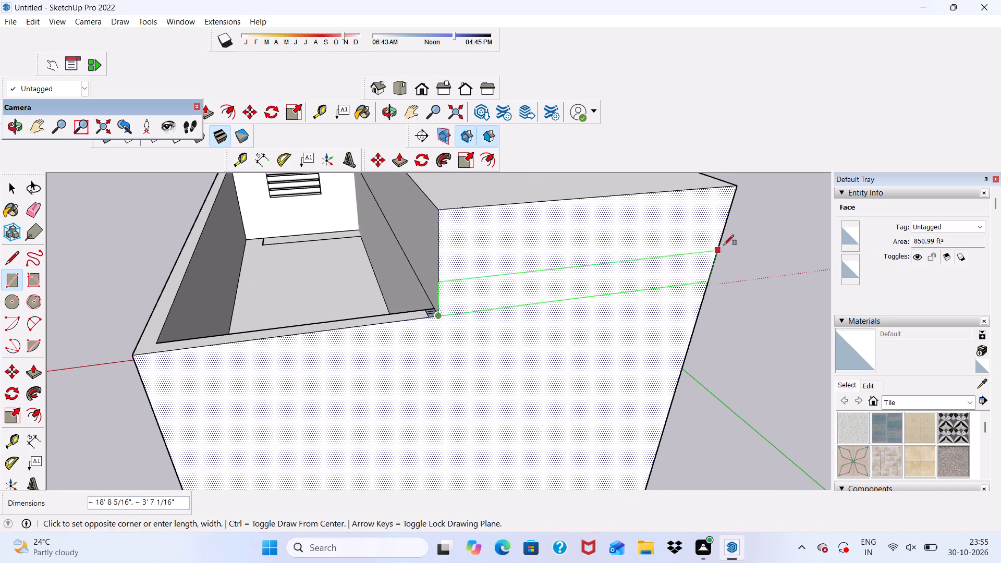
click(734, 189)
Push the roof block's rectangular rear face inward, about 10' 4" in the final push, to extend the open terrace behind it.
key(space)
click(542, 267)
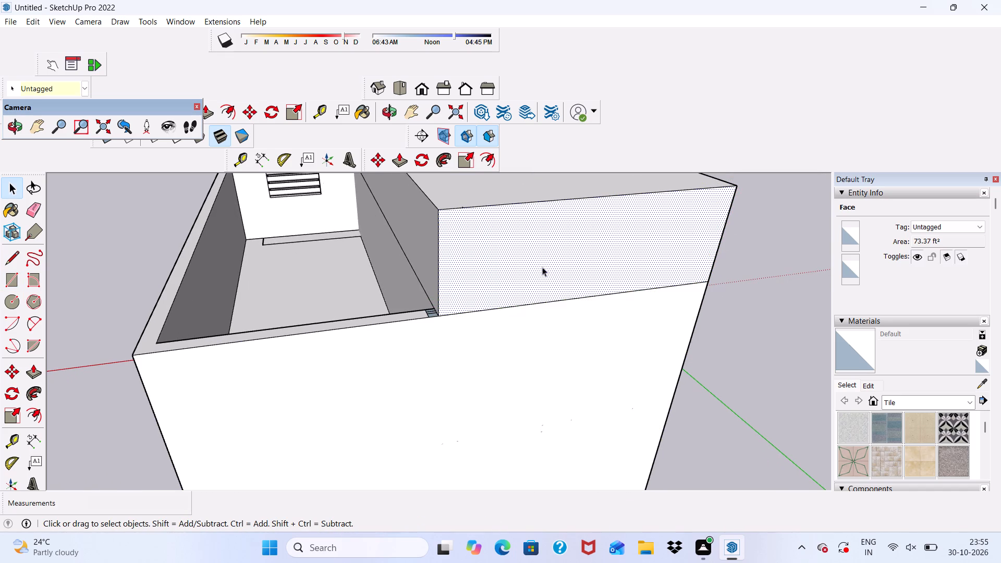
scroll(554, 283, down, 4)
scroll(372, 294, down, 1)
middle_drag(487, 328, 444, 364)
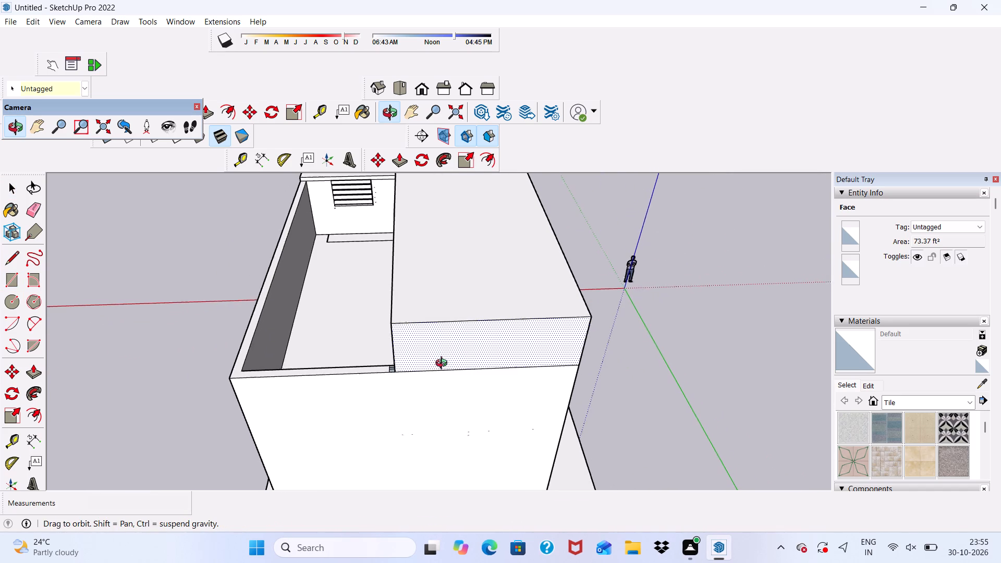
middle_drag(444, 364, 445, 364)
drag(173, 215, 247, 178)
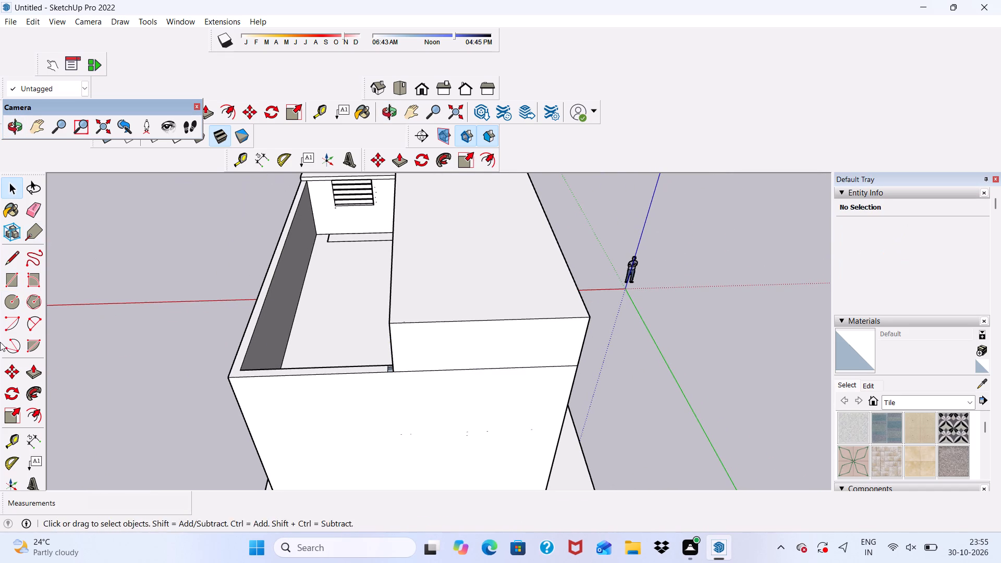
click(34, 366)
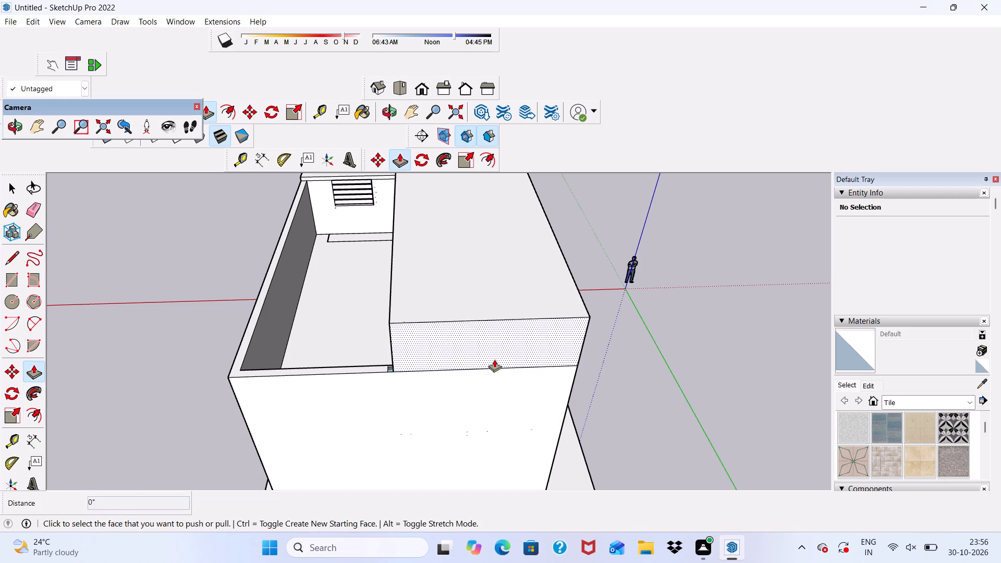
drag(493, 352, 487, 291)
scroll(490, 356, up, 2)
drag(458, 347, 456, 333)
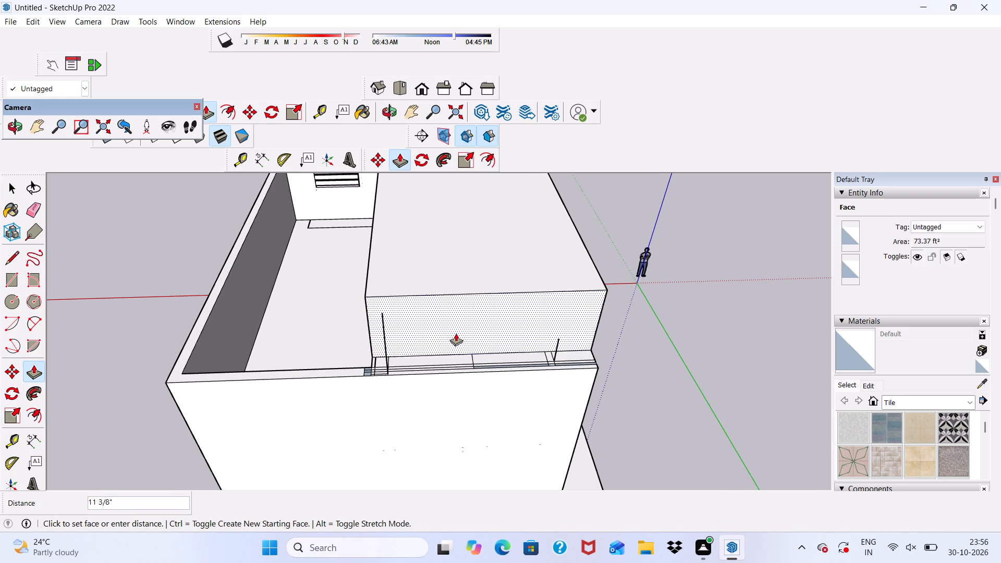
drag(456, 333, 430, 259)
Push the roof block's rear face further inward by about 5' 1 7/16".
scroll(496, 309, down, 1)
middle_drag(497, 309, 346, 286)
scroll(346, 286, down, 1)
scroll(356, 276, up, 1)
scroll(356, 277, down, 4)
middle_drag(371, 344, 275, 307)
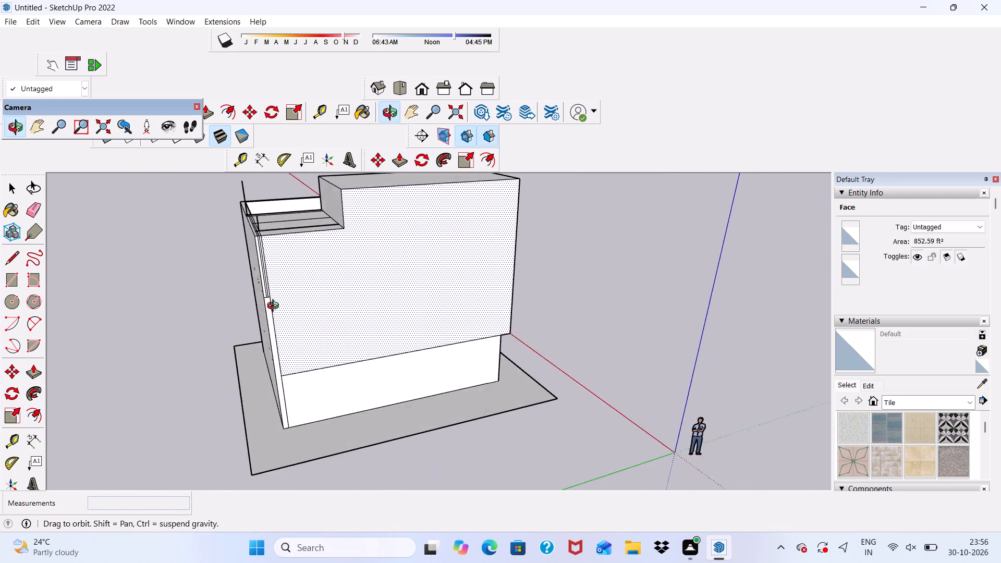
middle_drag(275, 307, 236, 301)
scroll(268, 319, down, 5)
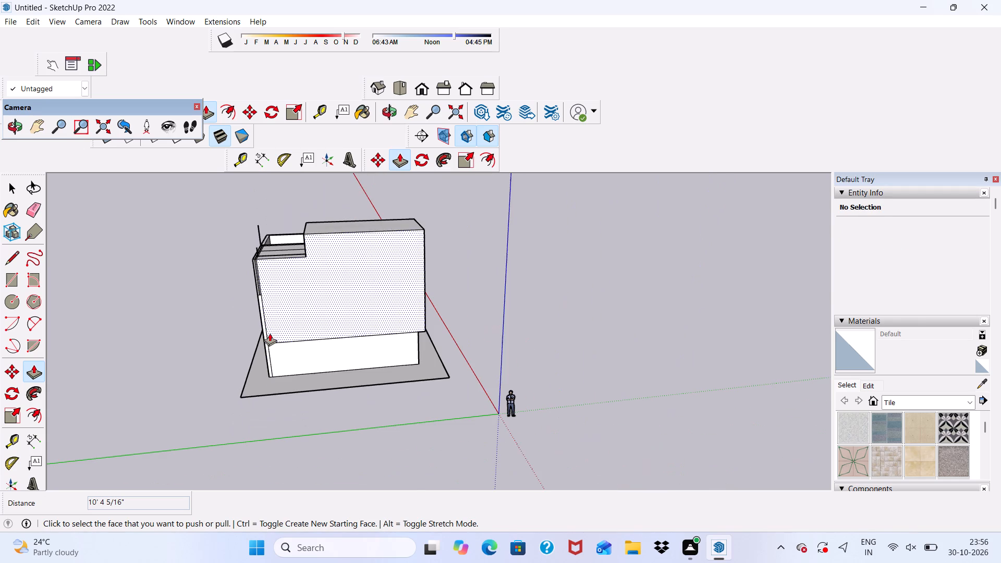
middle_drag(317, 238, 445, 265)
scroll(322, 293, up, 5)
scroll(330, 287, down, 1)
scroll(345, 280, up, 3)
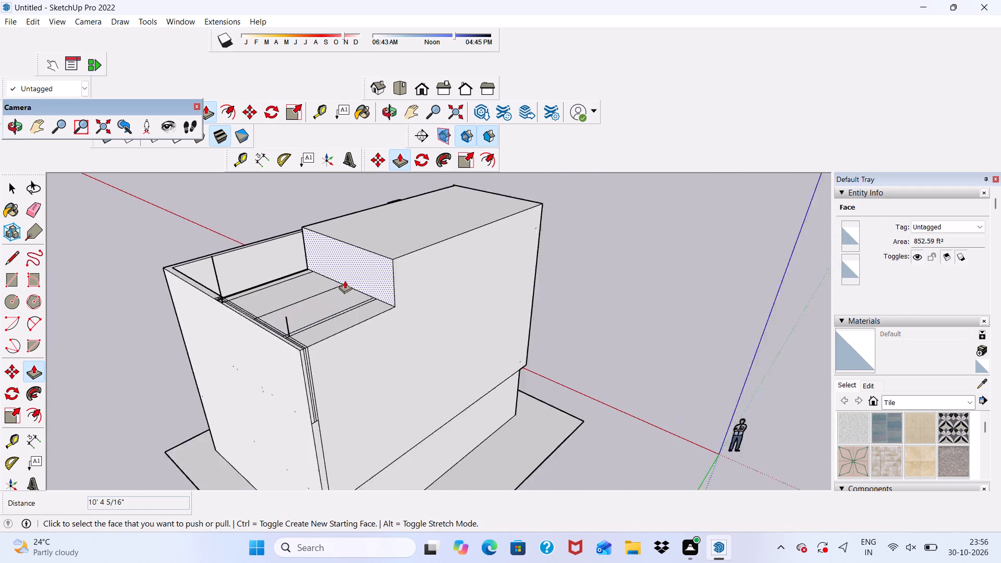
scroll(345, 280, up, 2)
drag(356, 274, 396, 271)
scroll(366, 272, down, 1)
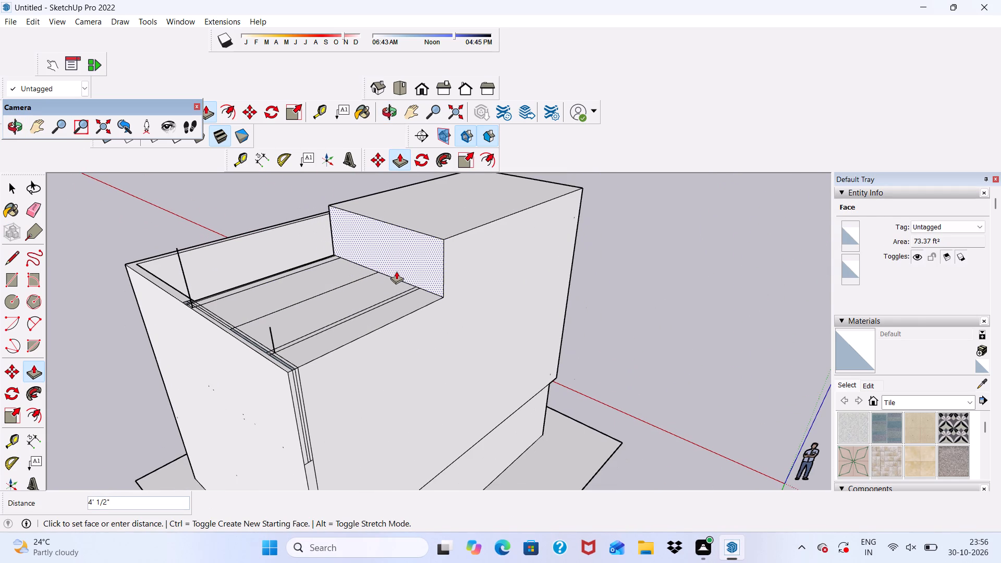
drag(396, 271, 405, 270)
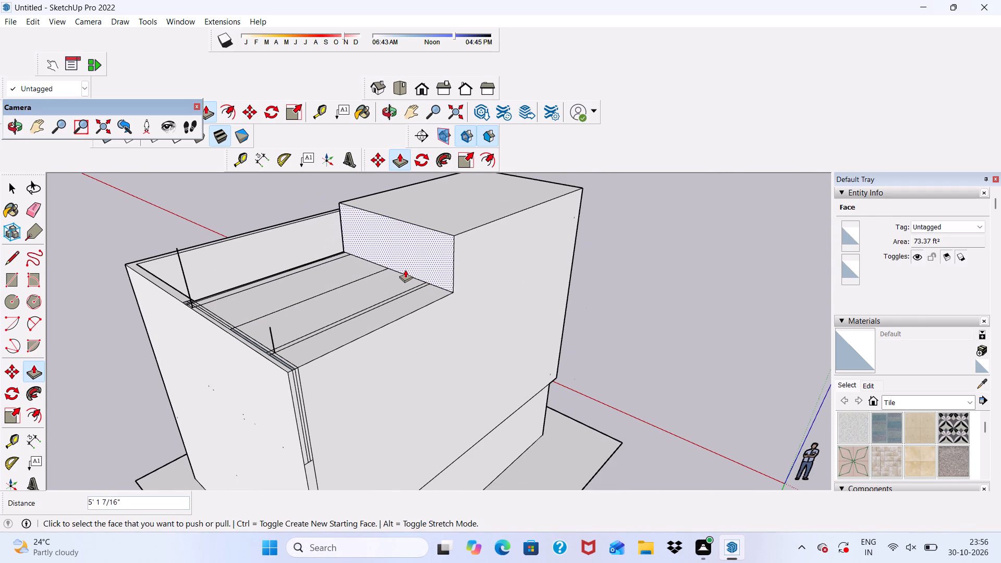
Erase the stray crossing edges at the terrace corner beside the parapet and the thin seam along the parapet's base.
scroll(444, 281, down, 2)
middle_drag(447, 286, 178, 224)
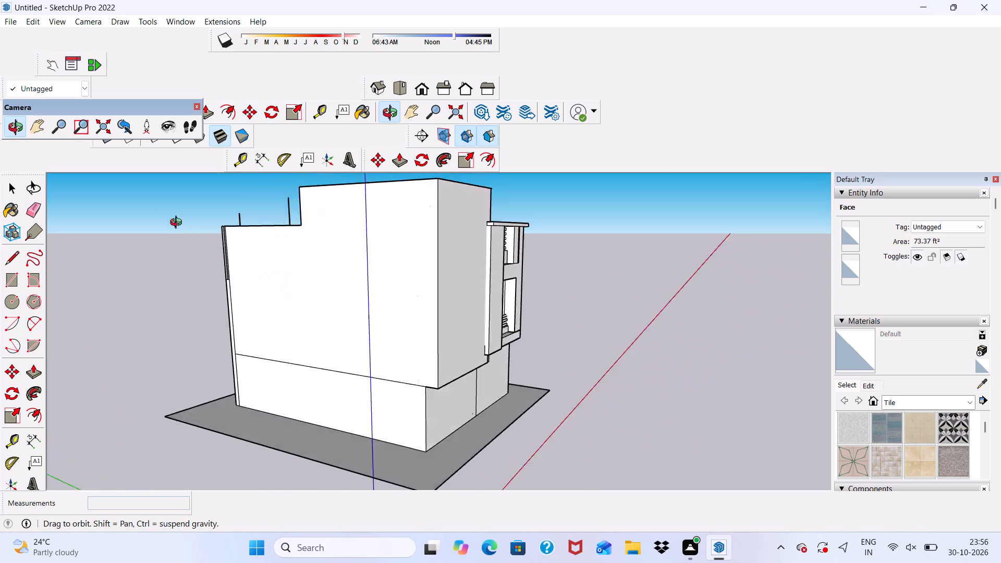
middle_drag(178, 224, 385, 263)
scroll(384, 259, up, 2)
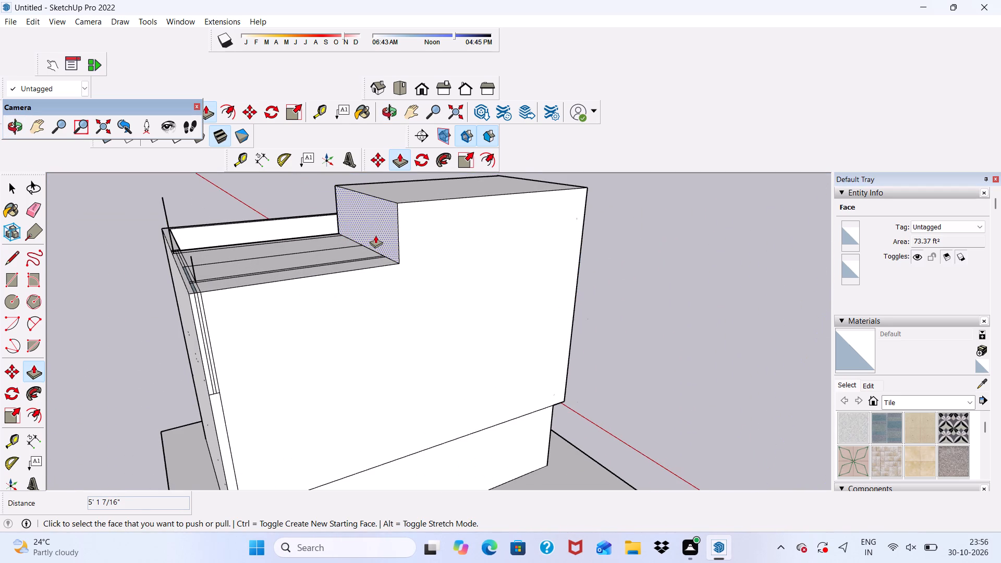
scroll(370, 259, down, 1)
middle_drag(371, 262, 384, 284)
scroll(130, 142, up, 1)
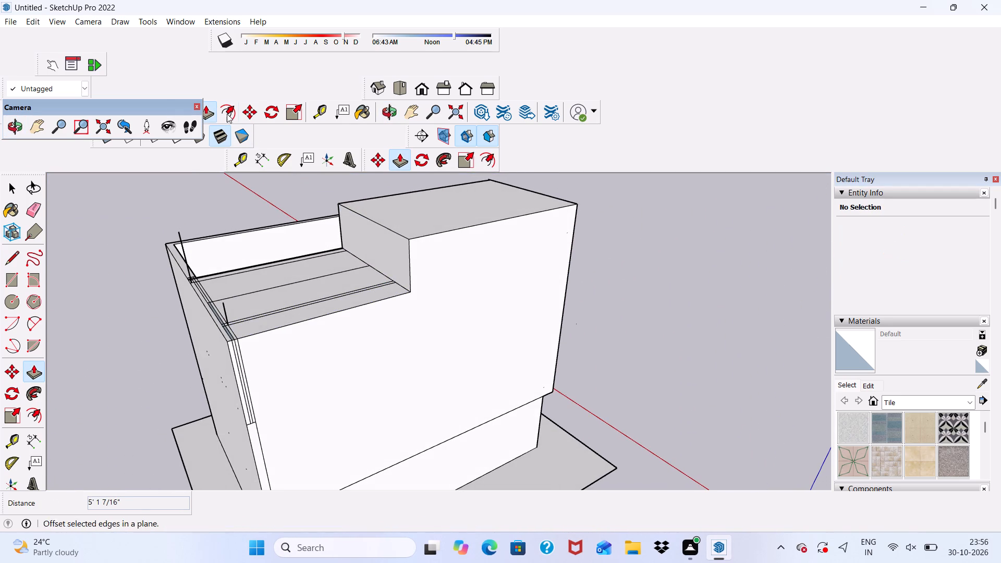
click(34, 202)
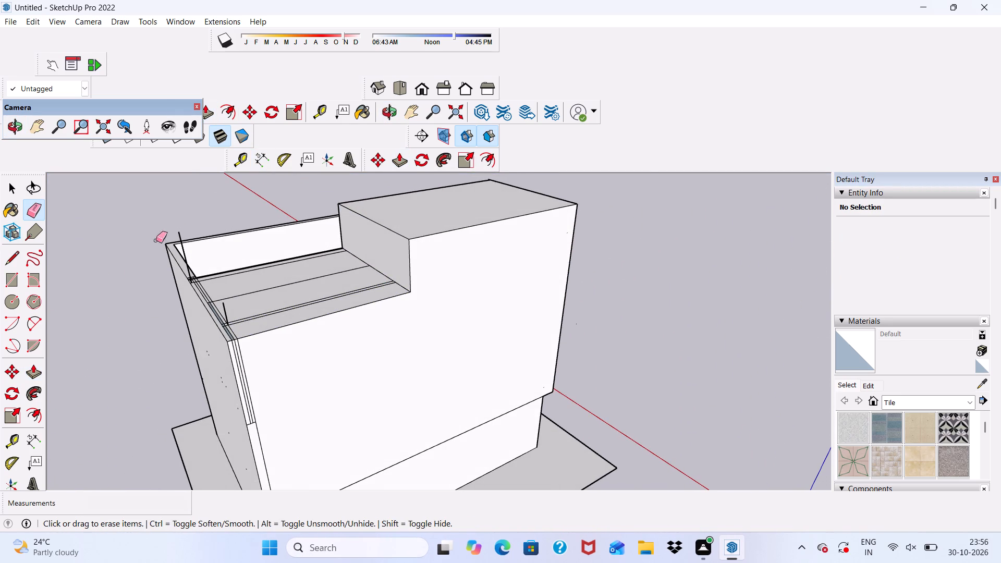
scroll(164, 266, up, 7)
click(185, 275)
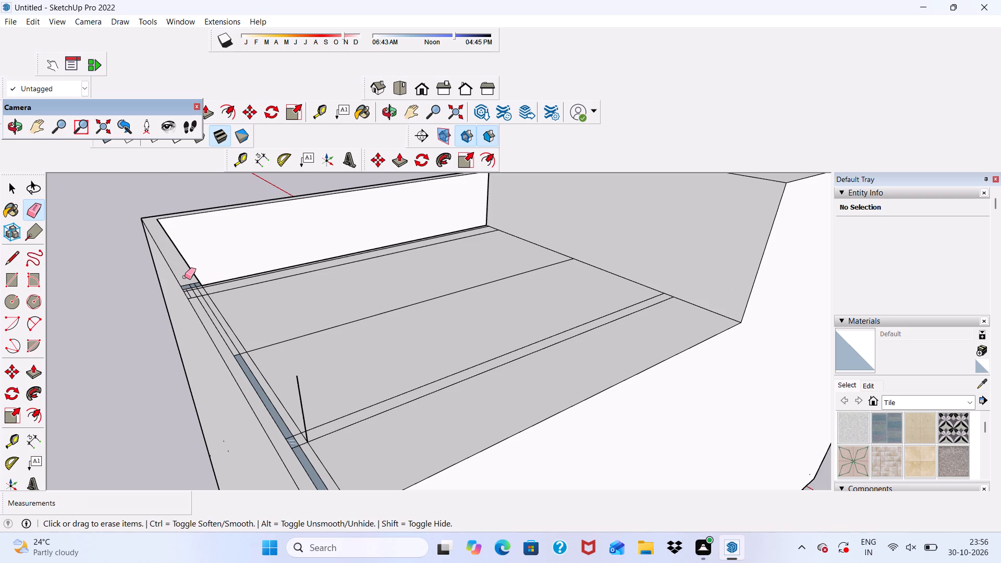
drag(185, 277, 192, 297)
drag(189, 283, 196, 297)
drag(192, 286, 199, 306)
drag(199, 292, 209, 310)
drag(209, 299, 215, 310)
drag(214, 291, 219, 299)
drag(231, 333, 236, 346)
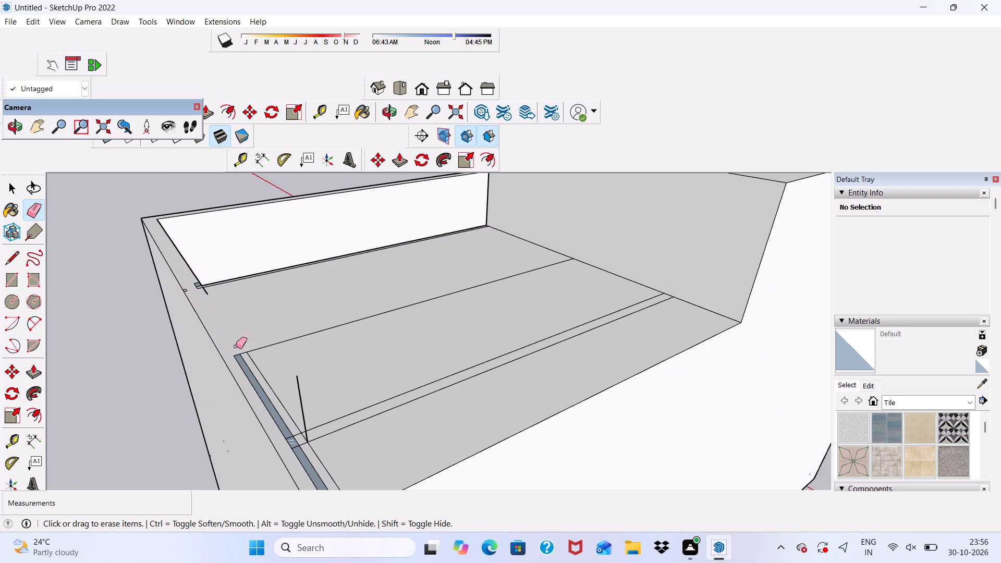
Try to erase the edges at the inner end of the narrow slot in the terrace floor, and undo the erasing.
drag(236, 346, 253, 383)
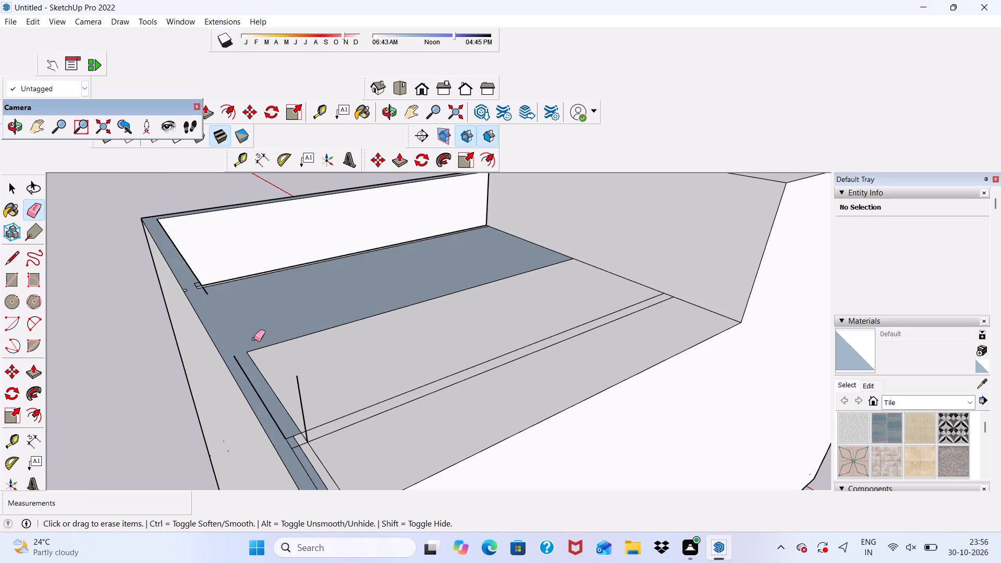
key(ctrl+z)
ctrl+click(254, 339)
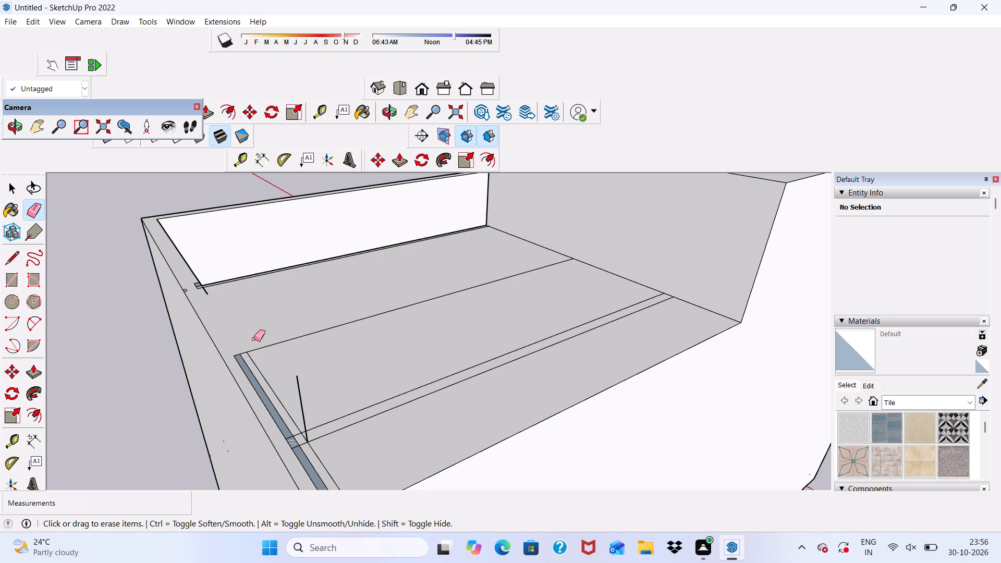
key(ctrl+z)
Erase the long seam lines running across the terrace floor toward the roof block.
scroll(292, 213, up, 4)
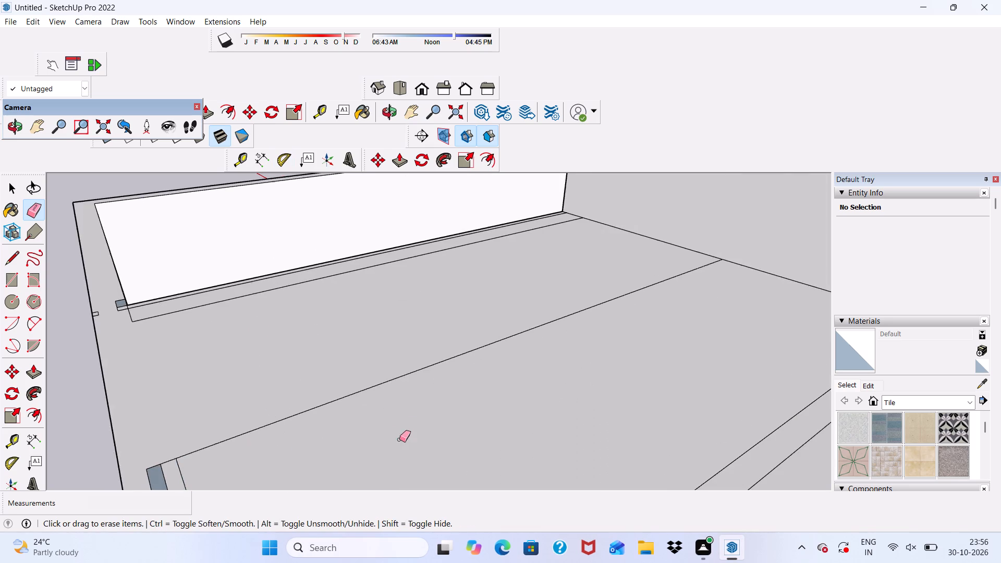
scroll(322, 289, up, 1)
drag(321, 274, 325, 282)
scroll(328, 286, down, 6)
scroll(313, 392, up, 2)
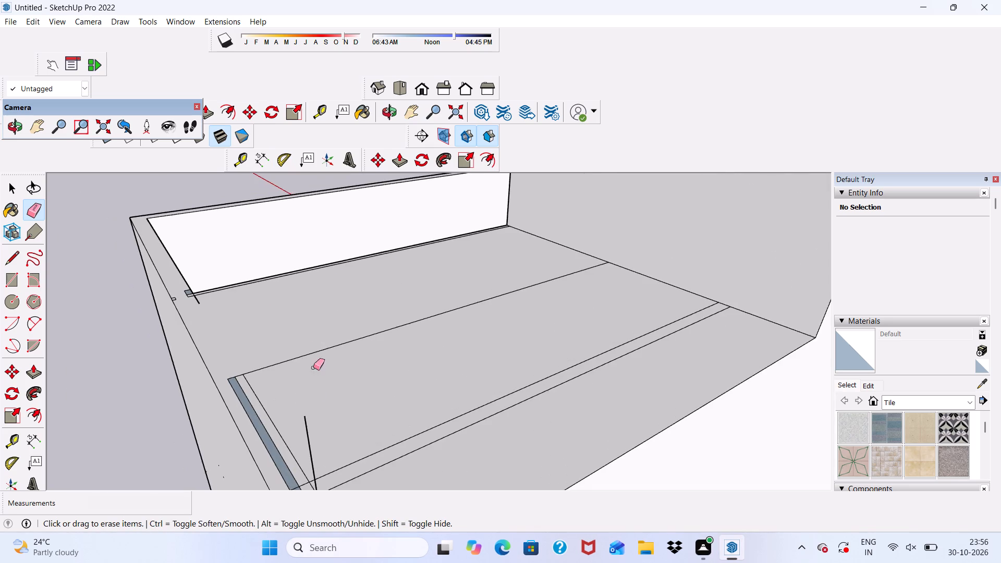
drag(309, 348, 344, 396)
scroll(331, 308, down, 6)
scroll(402, 415, up, 1)
drag(401, 369, 411, 394)
scroll(297, 413, up, 2)
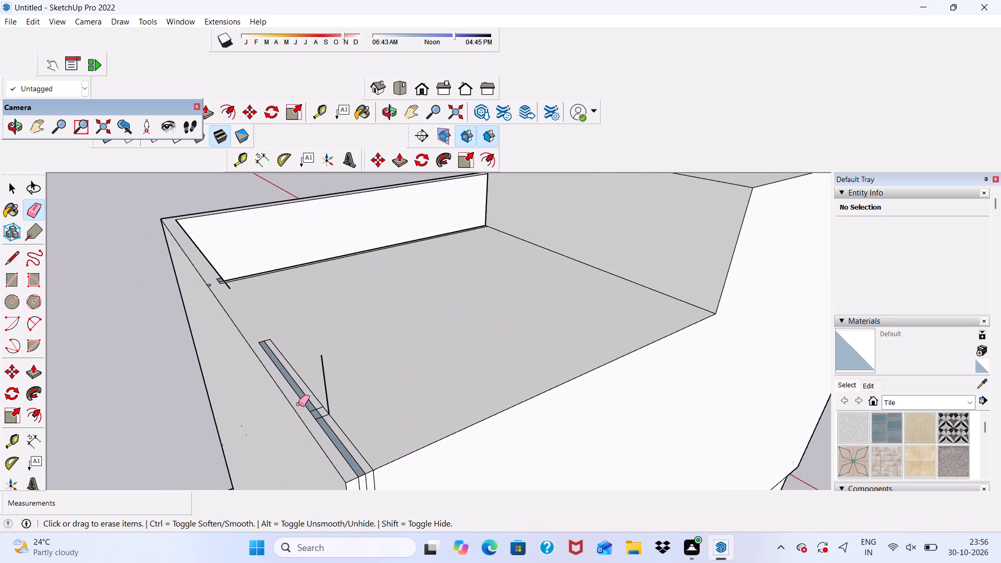
Erase the upright stray line and the small edges next to the narrow slot along the rear edge of the terrace.
drag(320, 396, 328, 403)
drag(324, 401, 324, 414)
drag(324, 414, 324, 422)
click(330, 420)
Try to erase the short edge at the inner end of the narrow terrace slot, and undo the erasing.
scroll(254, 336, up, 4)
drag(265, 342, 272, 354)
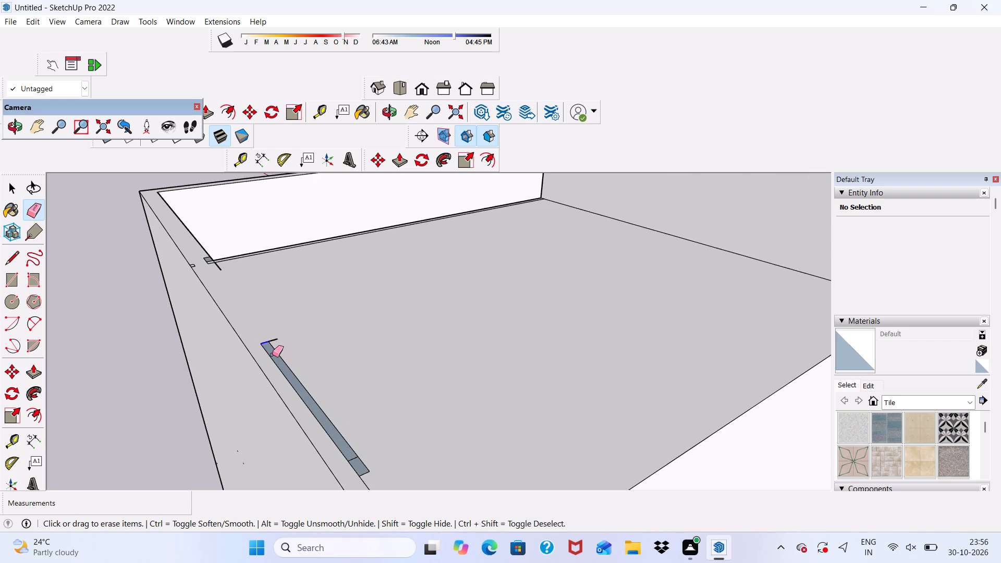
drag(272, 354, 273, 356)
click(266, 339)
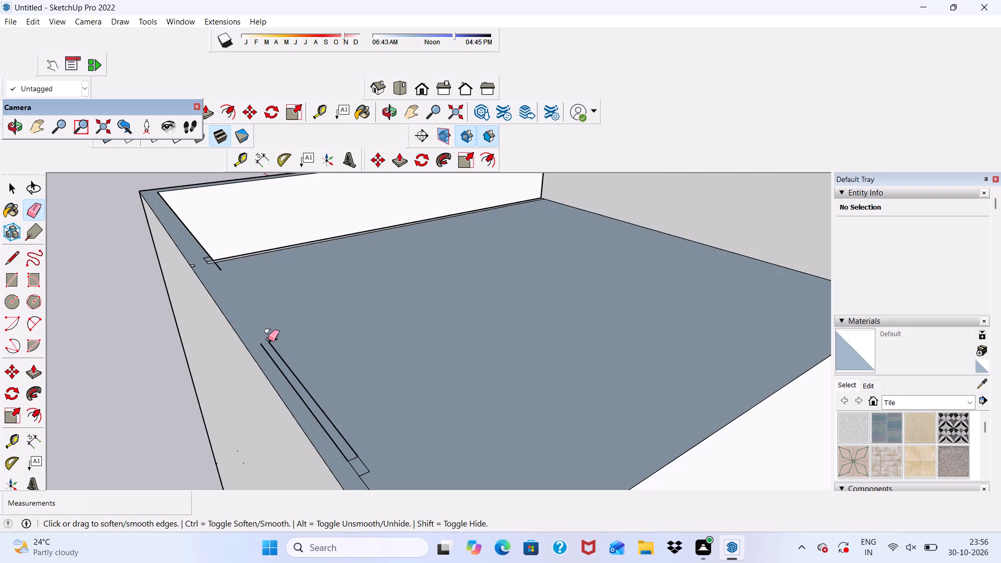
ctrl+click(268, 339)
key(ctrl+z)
Erase the short edge stub projecting past the inner end of the narrow terrace slot.
scroll(295, 315, up, 5)
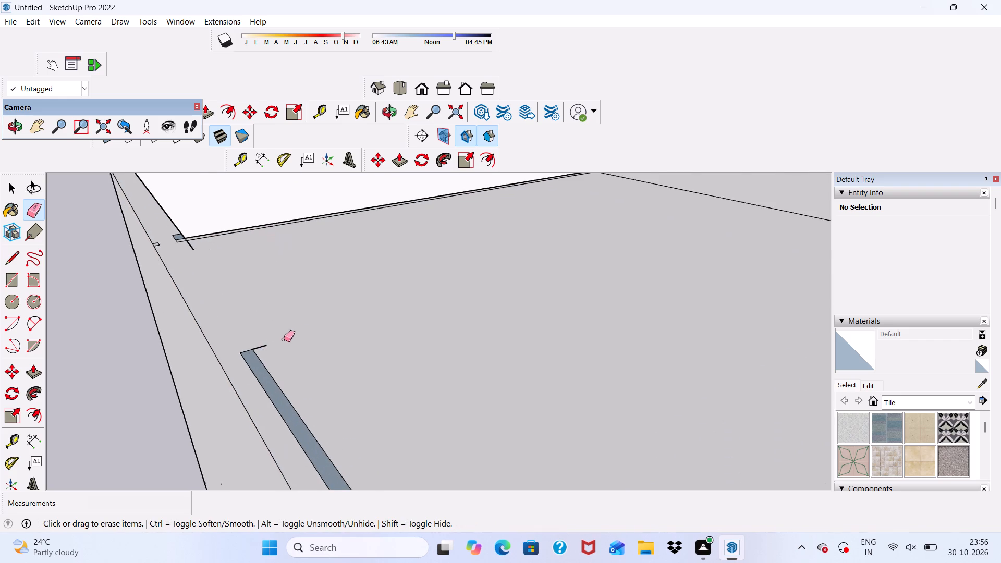
scroll(284, 339, up, 4)
drag(243, 356, 255, 366)
drag(249, 342, 257, 356)
Erase the vertical seam lines on the side wall near its rear corner and the leftover seam on the terrace floor above.
scroll(234, 312, down, 6)
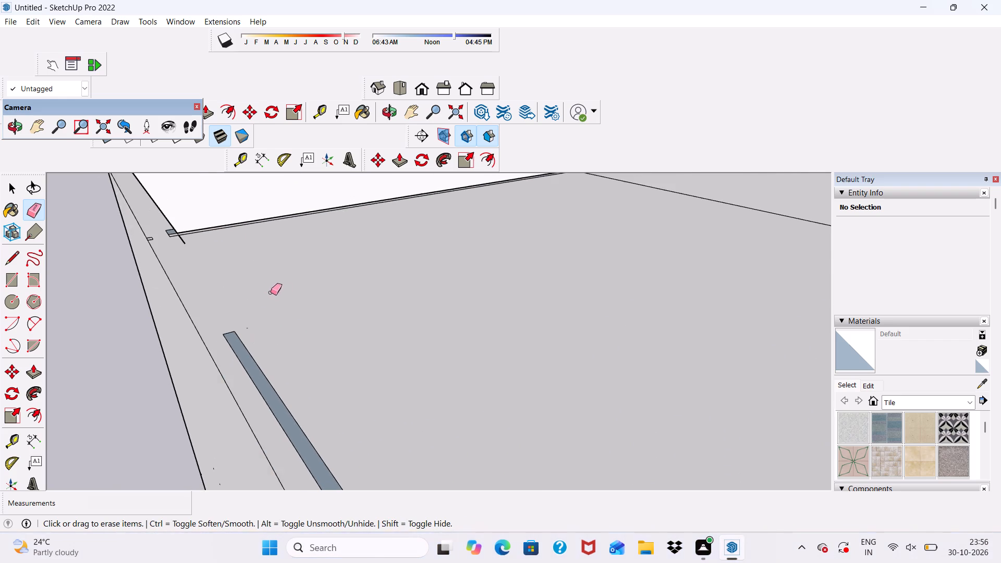
scroll(284, 291, down, 9)
scroll(334, 433, up, 4)
scroll(336, 332, up, 3)
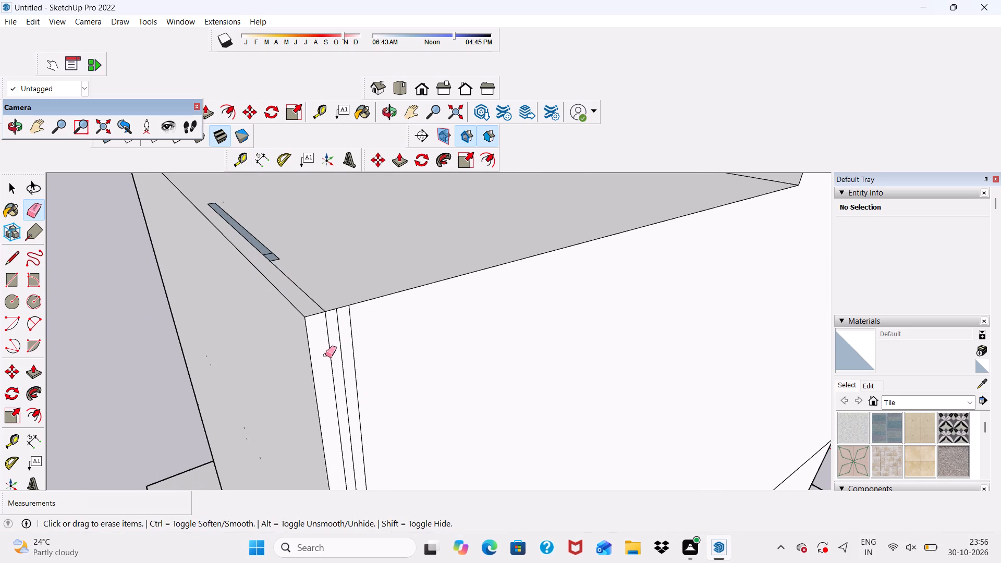
drag(321, 357, 349, 357)
click(352, 357)
scroll(324, 347, down, 2)
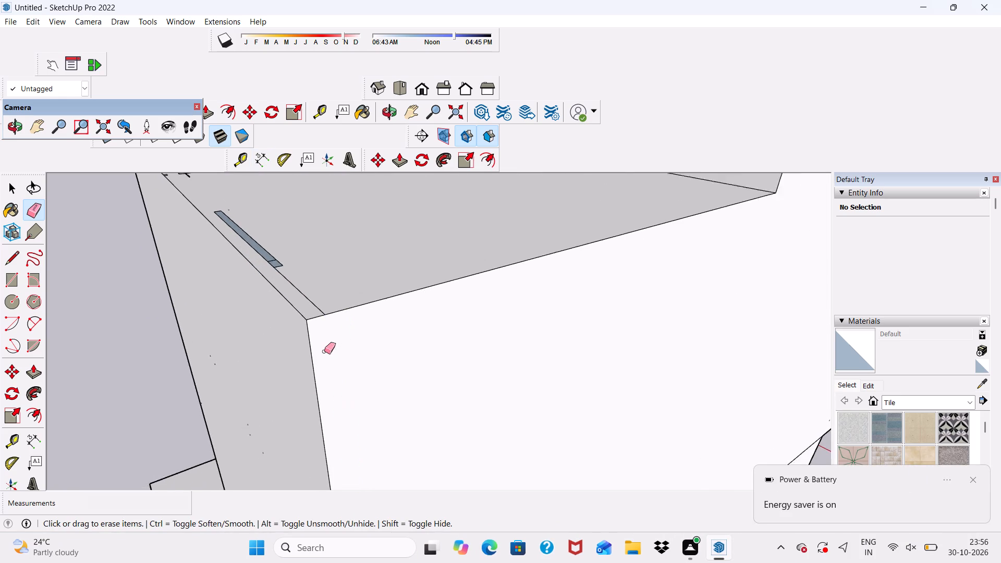
scroll(324, 351, down, 3)
scroll(311, 319, up, 3)
drag(312, 317, 323, 313)
Erase the tiny stray edges scattered over the upper and middle part of the rear wall.
scroll(294, 315, down, 4)
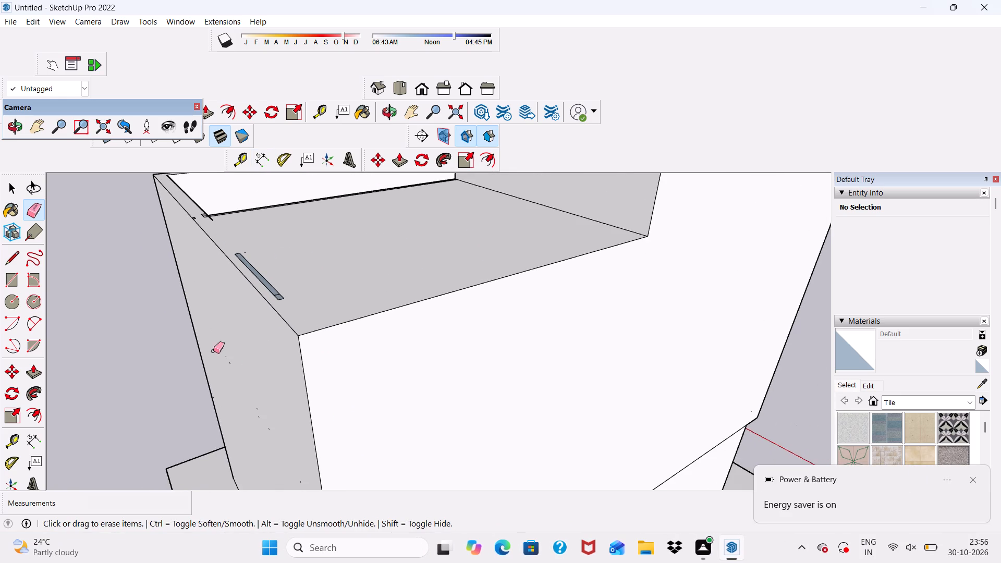
drag(227, 360, 231, 371)
drag(225, 351, 230, 371)
drag(226, 354, 230, 372)
drag(261, 391, 267, 420)
drag(262, 409, 266, 424)
drag(261, 408, 257, 421)
drag(250, 401, 251, 417)
drag(250, 405, 252, 414)
click(253, 408)
drag(253, 406, 258, 418)
drag(256, 409, 259, 424)
drag(260, 424, 266, 441)
drag(266, 433, 269, 440)
drag(266, 418, 268, 429)
drag(266, 421, 270, 437)
Erase the remaining tiny stray edges lower on the rear wall near the side wall corner.
scroll(266, 427, down, 2)
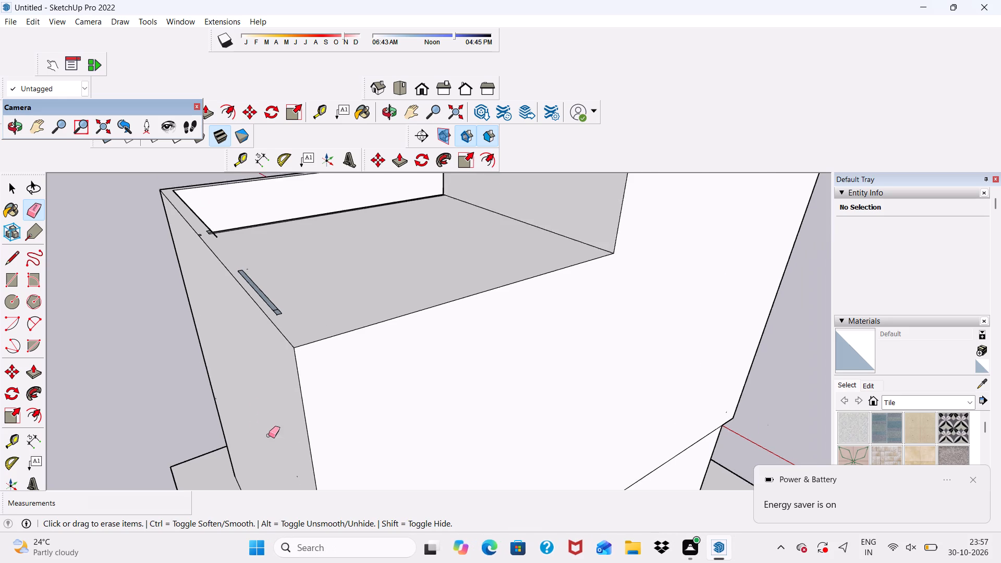
scroll(268, 435, down, 1)
scroll(265, 362, down, 5)
scroll(282, 443, up, 6)
drag(277, 417, 280, 425)
drag(280, 422, 282, 418)
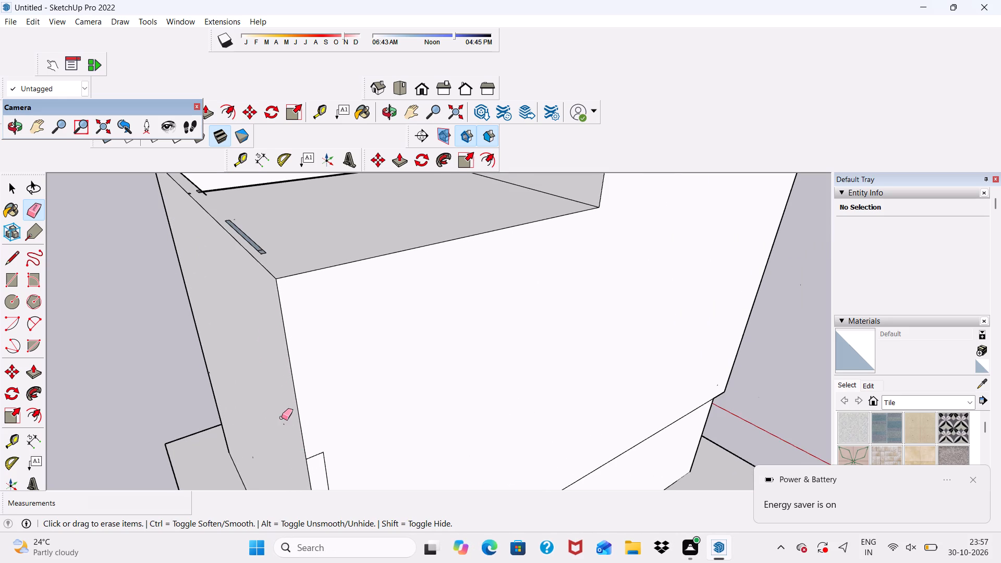
drag(282, 418, 282, 429)
drag(280, 421, 282, 430)
drag(281, 422, 283, 430)
drag(283, 423, 284, 430)
drag(281, 440, 271, 452)
drag(271, 452, 253, 453)
drag(254, 450, 257, 461)
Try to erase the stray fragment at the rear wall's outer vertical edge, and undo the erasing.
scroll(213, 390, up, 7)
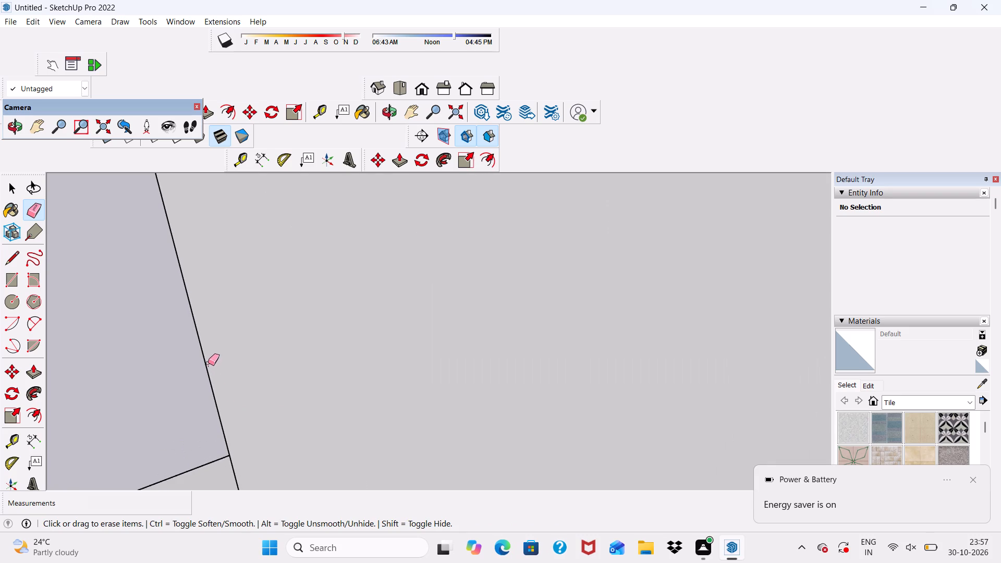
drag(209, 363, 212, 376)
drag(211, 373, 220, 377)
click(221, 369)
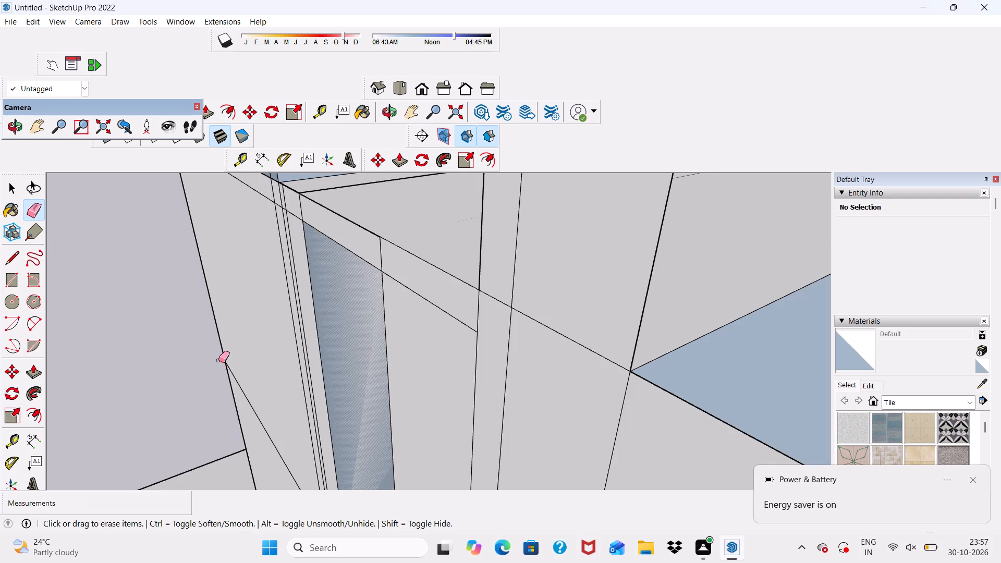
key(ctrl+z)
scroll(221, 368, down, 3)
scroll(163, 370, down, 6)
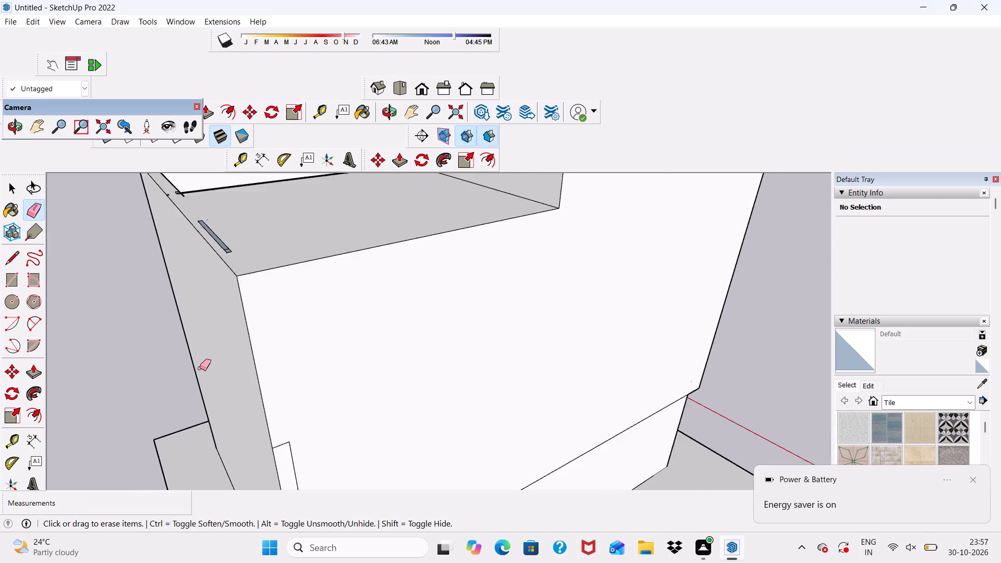
Erase the outline of the narrow vertical strip on the side wall beside its rear corner.
scroll(200, 368, down, 7)
key(space)
scroll(210, 280, up, 5)
middle_drag(188, 324, 287, 299)
scroll(323, 272, down, 4)
middle_drag(375, 350, 201, 338)
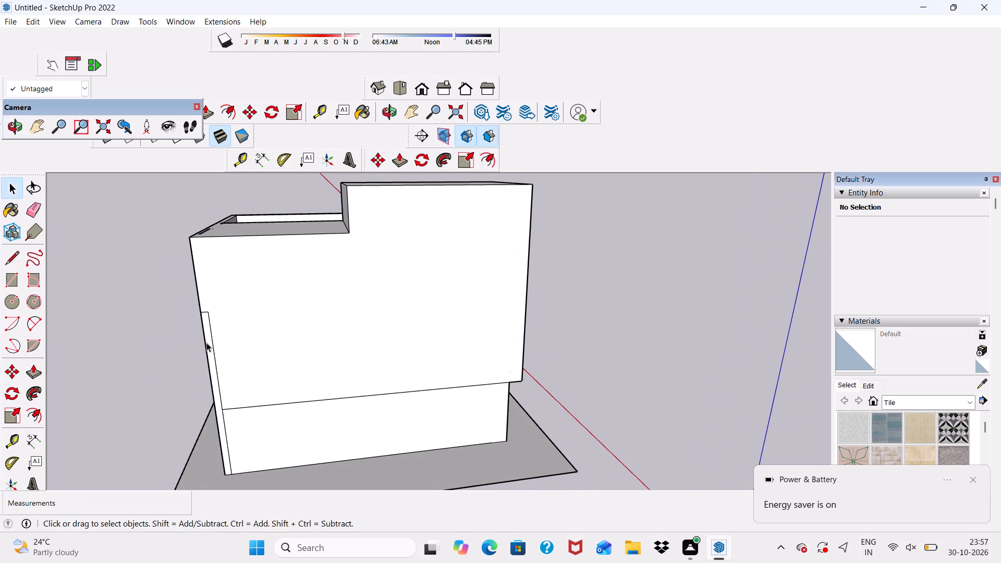
click(31, 206)
scroll(137, 327, up, 2)
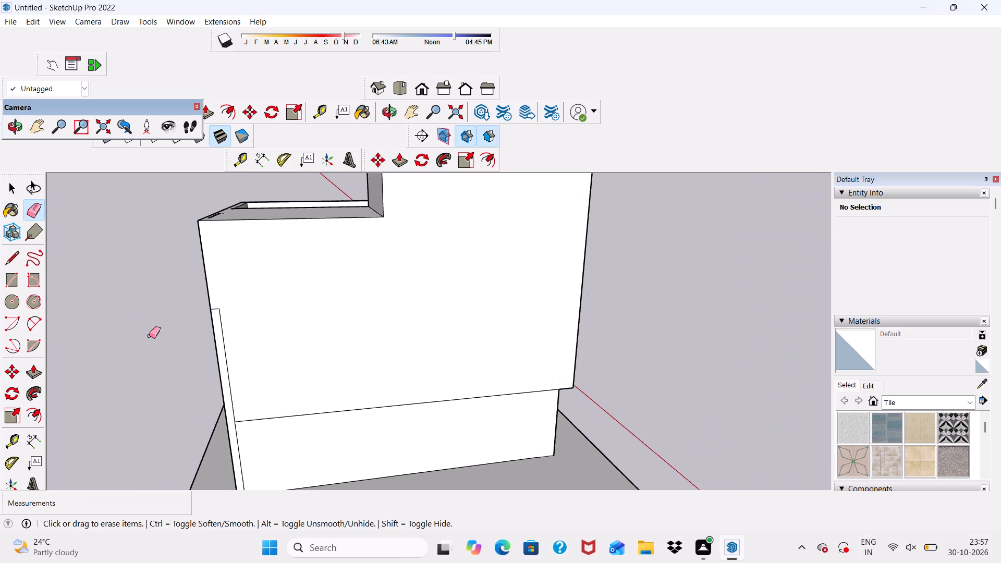
scroll(149, 336, up, 1)
scroll(230, 311, up, 2)
drag(218, 304, 229, 325)
drag(217, 304, 219, 311)
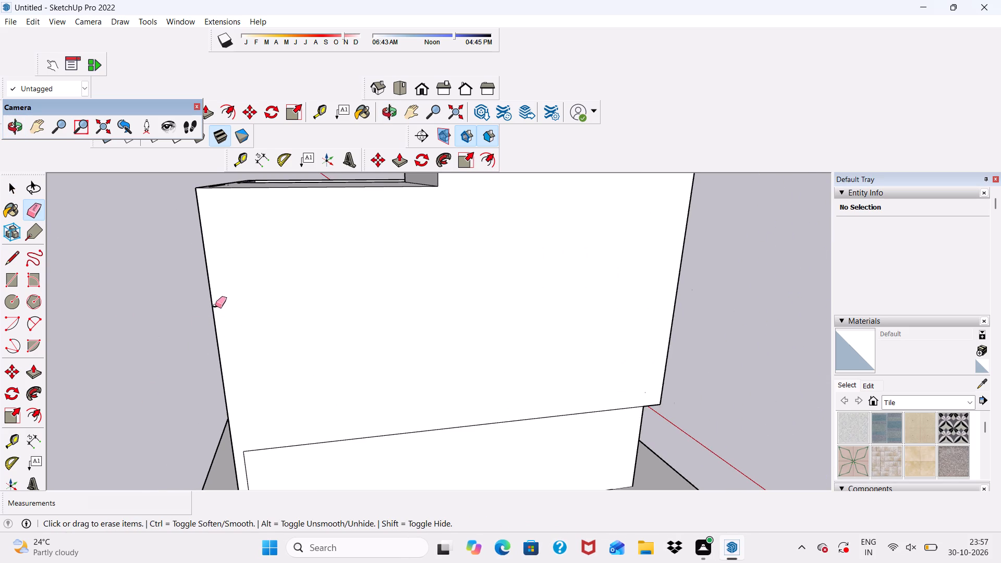
drag(214, 303, 218, 312)
Erase the horizontal seam low on the side wall and the leftover vertical line beside its rear edge.
scroll(217, 307, down, 5)
scroll(240, 427, up, 4)
drag(247, 411, 254, 437)
drag(227, 417, 235, 435)
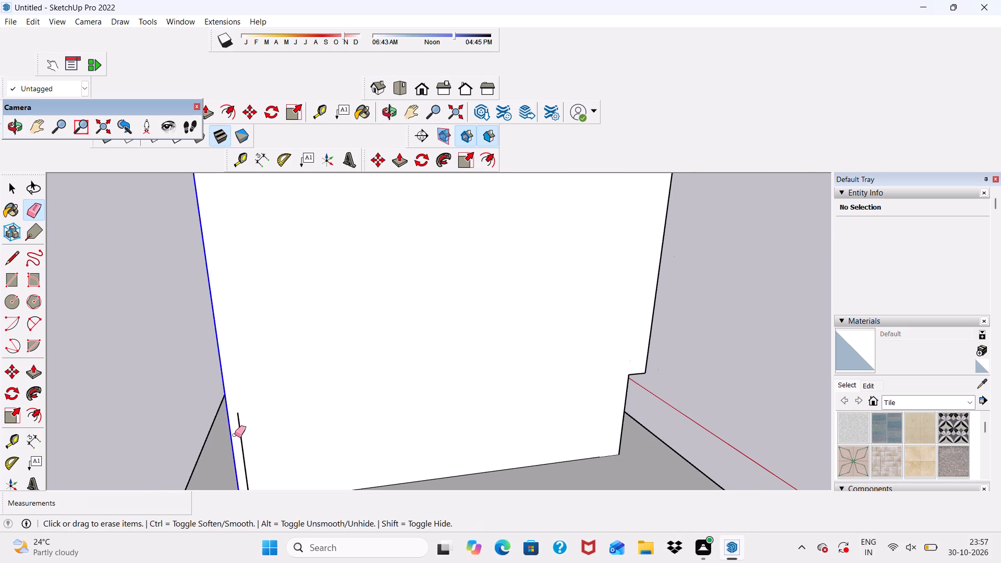
drag(235, 435, 235, 436)
key(ctrl+z)
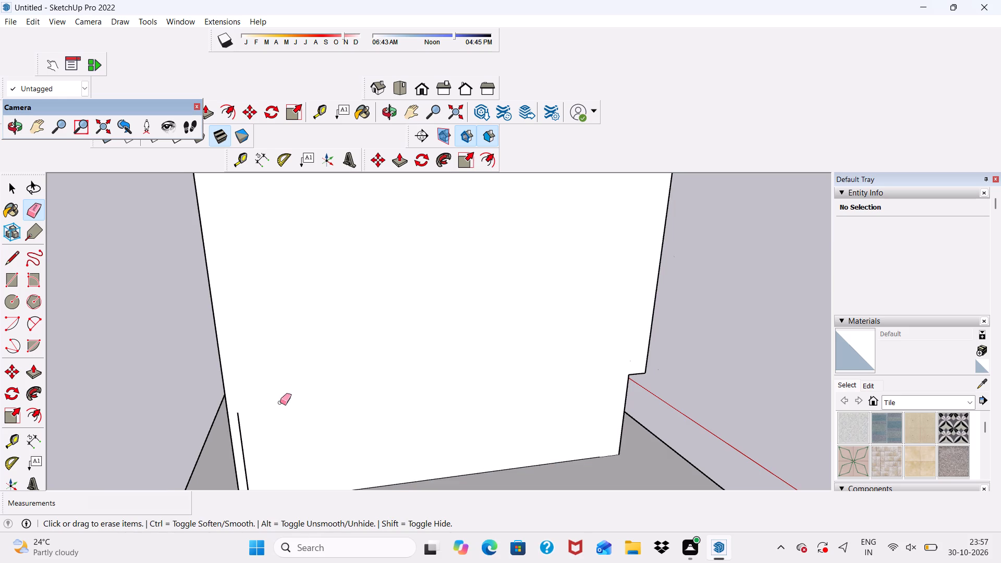
scroll(266, 417, up, 3)
click(233, 427)
Erase the thin stray strip on the terrace floor along the rear edge.
scroll(248, 374, down, 11)
middle_drag(341, 370, 511, 383)
scroll(343, 275, up, 5)
middle_drag(402, 311, 416, 407)
scroll(398, 463, up, 2)
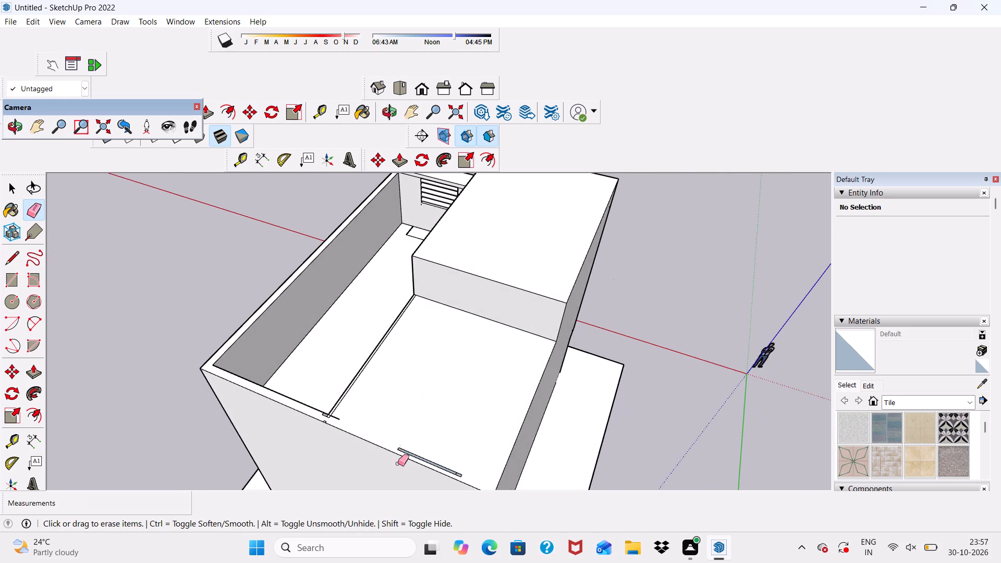
scroll(398, 463, up, 7)
click(410, 439)
drag(416, 434, 419, 440)
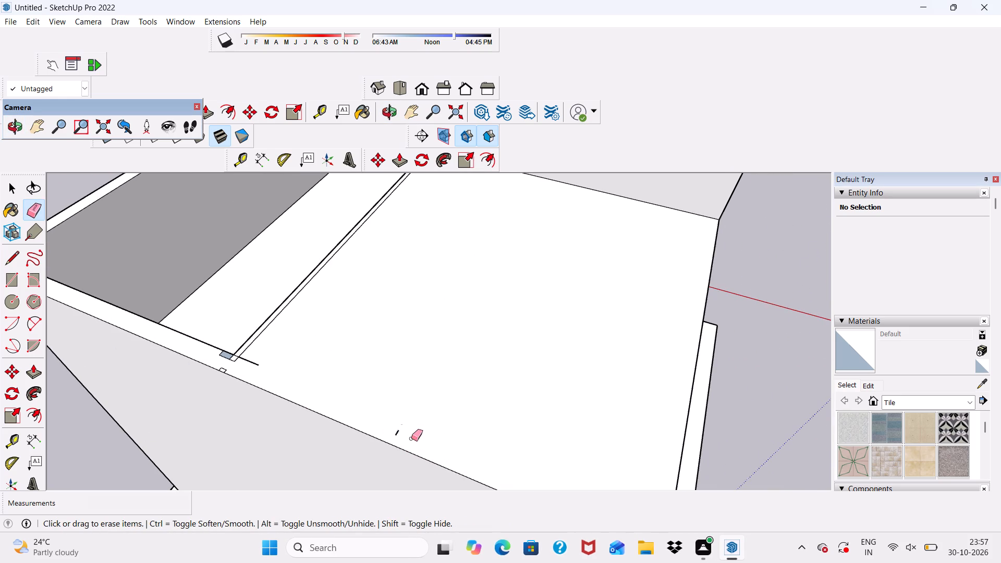
drag(399, 432, 393, 434)
Erase the stray line stub and the small outline between the terrace opening's corner and the rear edge.
scroll(367, 395, down, 4)
scroll(255, 360, up, 5)
drag(277, 375, 290, 372)
scroll(276, 372, down, 3)
scroll(272, 377, up, 7)
click(254, 382)
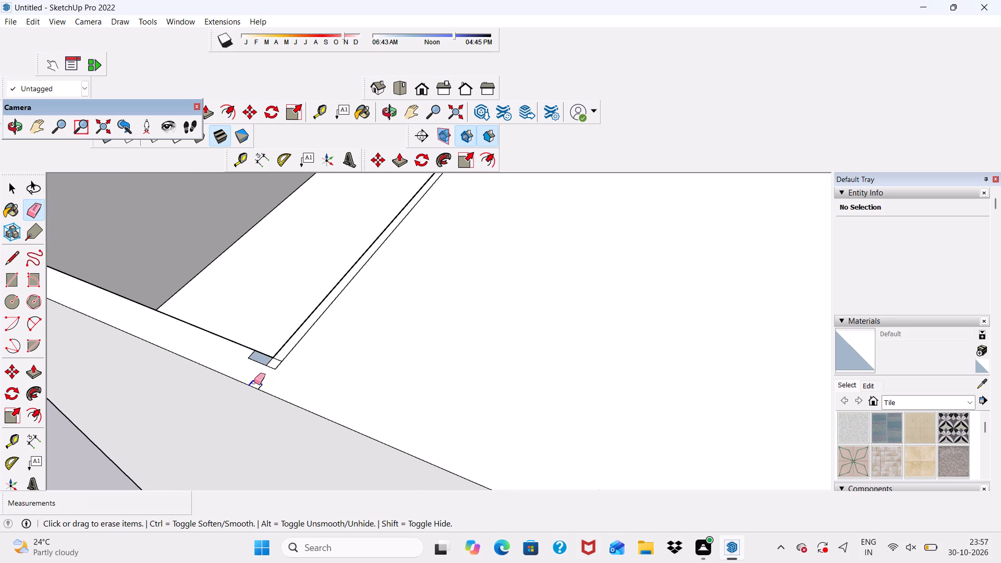
click(262, 386)
Erase the small stray rectangle on the terrace floor near its outer rear corner.
scroll(262, 374, down, 4)
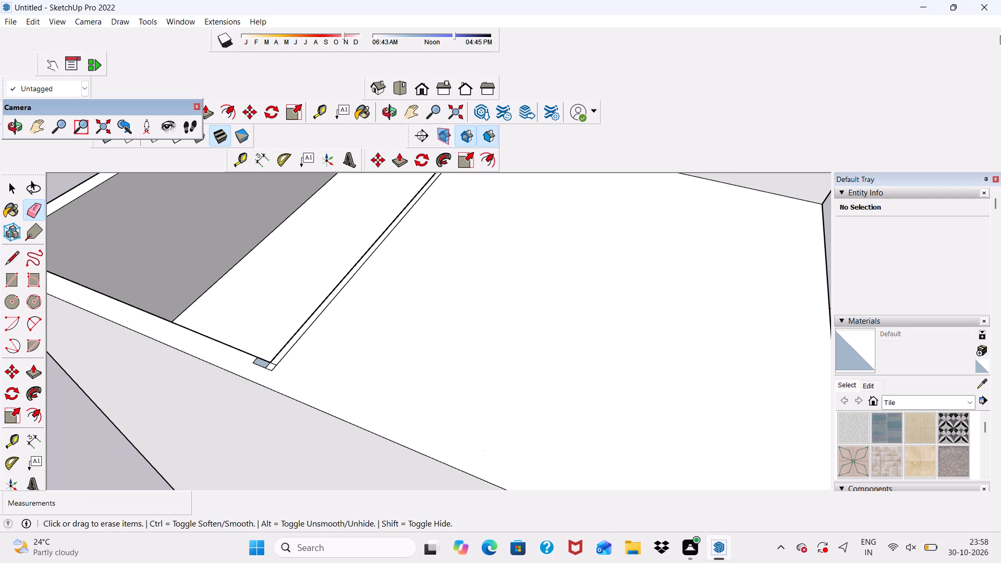
scroll(995, 34, up, 1)
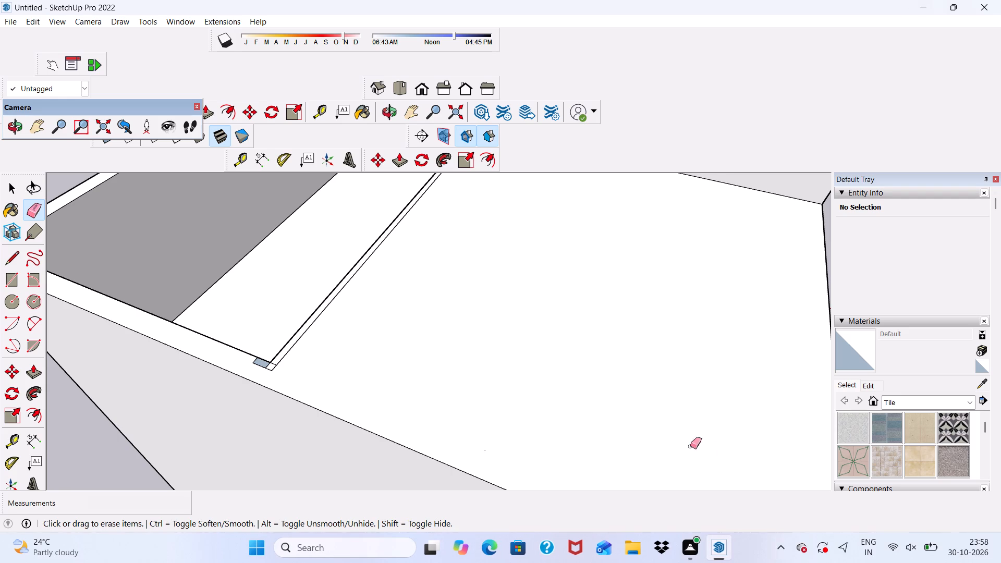
scroll(685, 207, down, 4)
scroll(754, 394, up, 3)
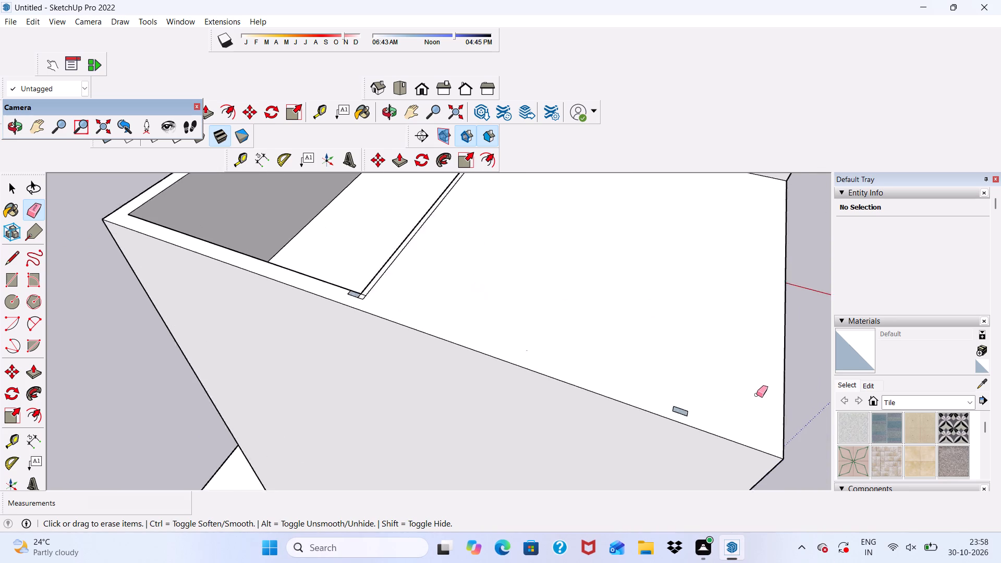
scroll(756, 395, up, 3)
scroll(682, 419, up, 4)
drag(641, 412, 641, 418)
click(640, 420)
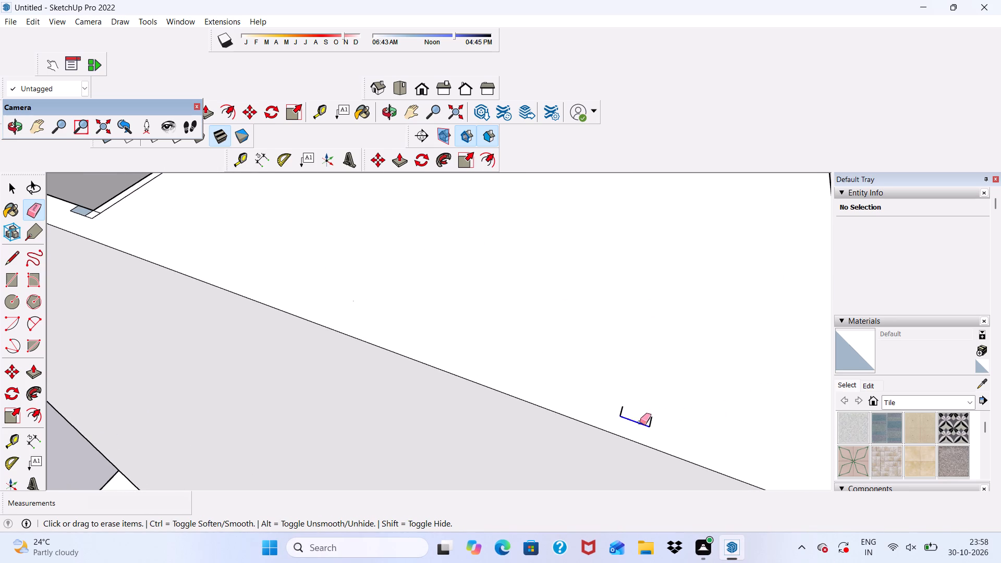
click(651, 421)
click(624, 409)
drag(620, 412, 627, 414)
drag(647, 426, 652, 425)
scroll(652, 418, down, 9)
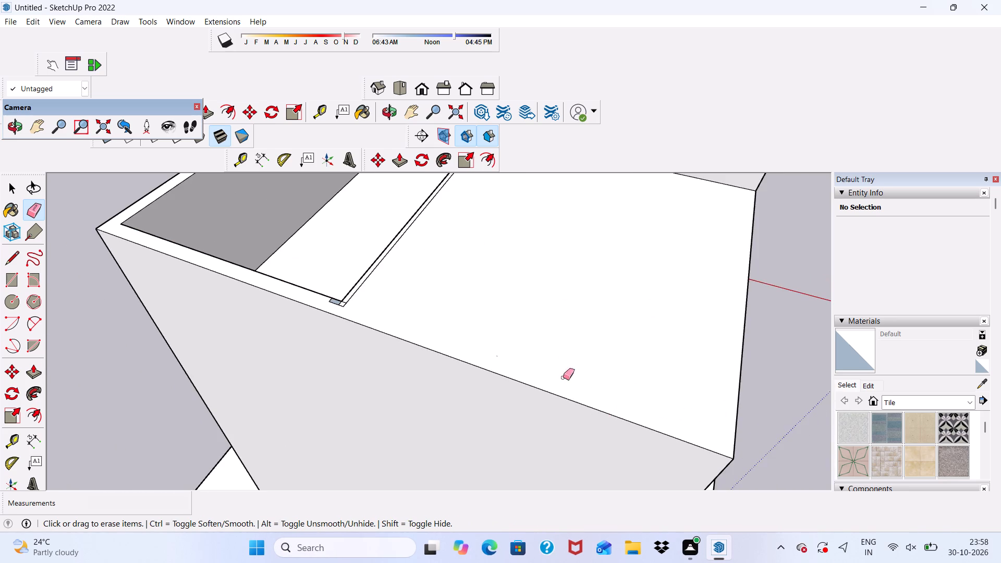
Erase the stray edge beside the small outline at the terrace opening's rear corner.
scroll(397, 301, up, 6)
scroll(258, 316, up, 9)
drag(275, 290, 287, 315)
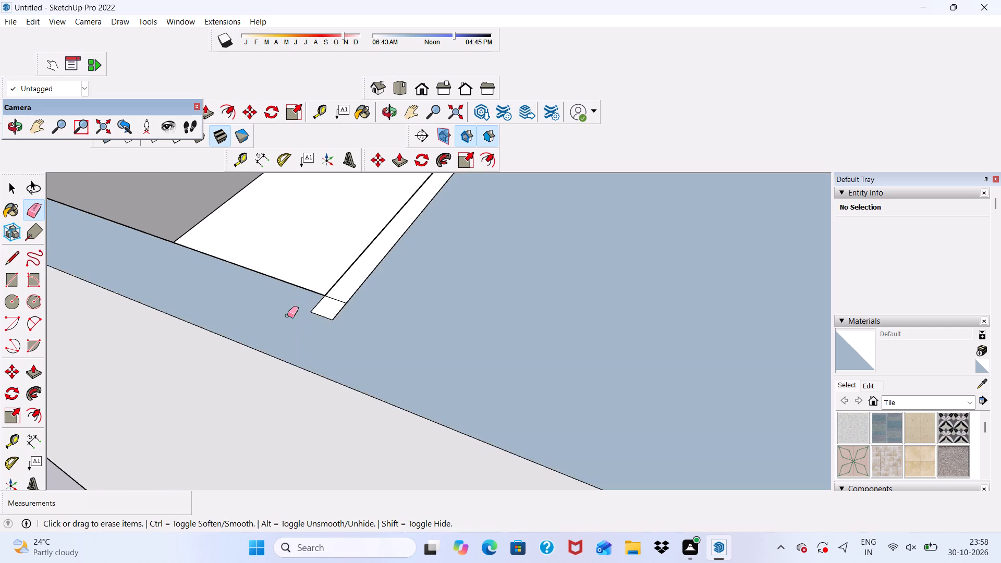
Push/Pull the terrace floor face around the opening by about 1' 1".
scroll(297, 320, down, 20)
scroll(297, 320, down, 1)
middle_drag(444, 398, 476, 307)
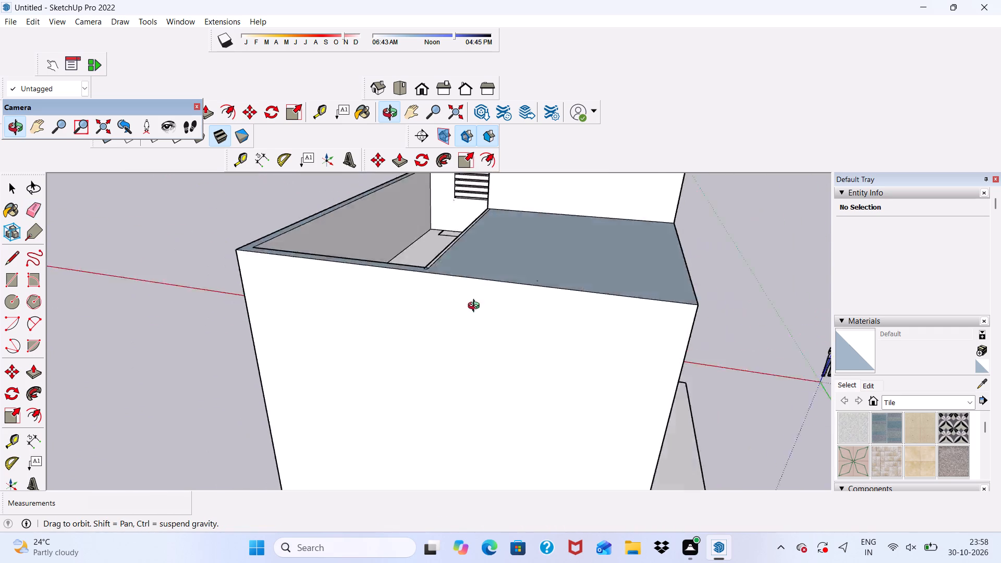
middle_drag(476, 307, 408, 337)
scroll(448, 354, up, 1)
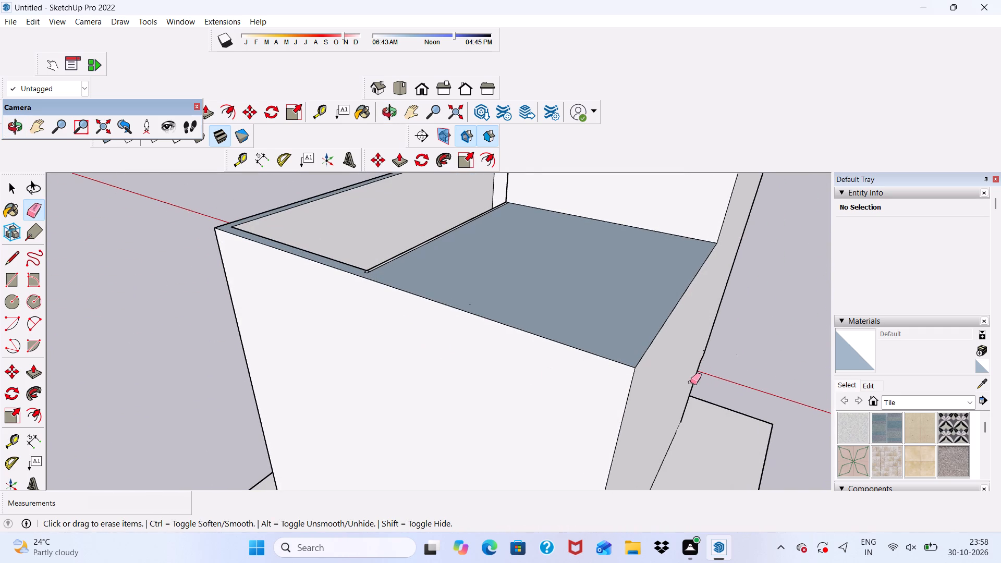
key(space)
scroll(529, 267, up, 1)
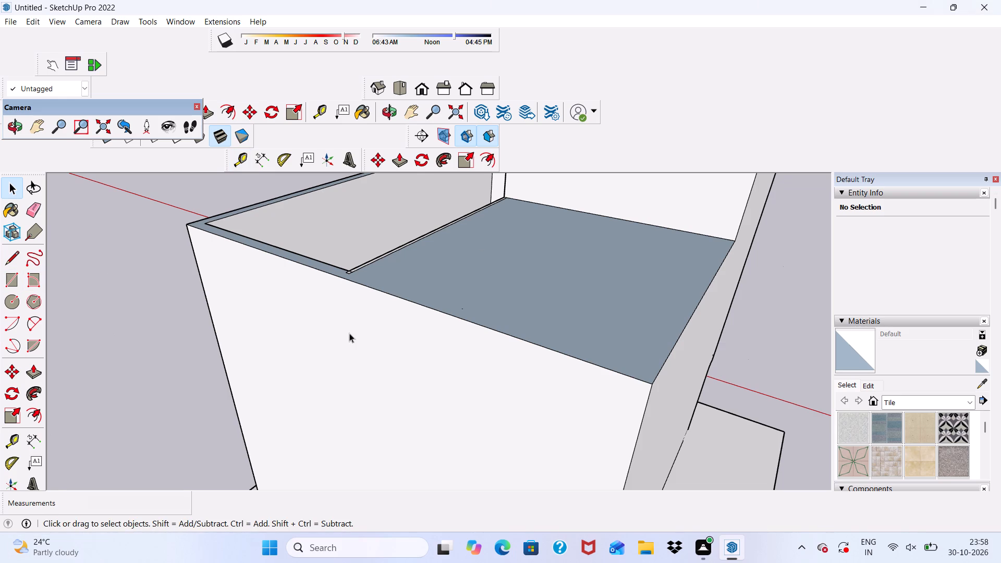
click(396, 155)
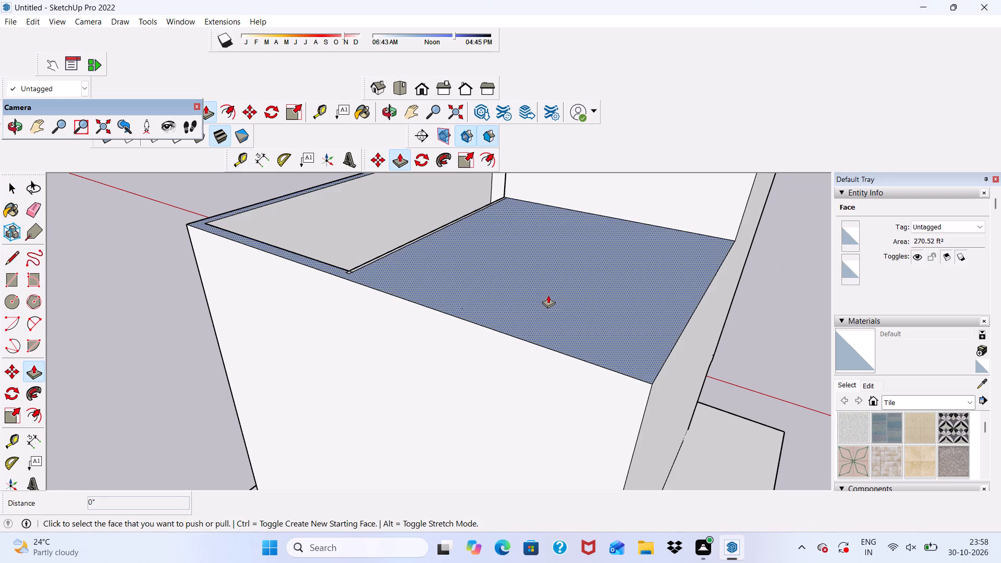
click(550, 300)
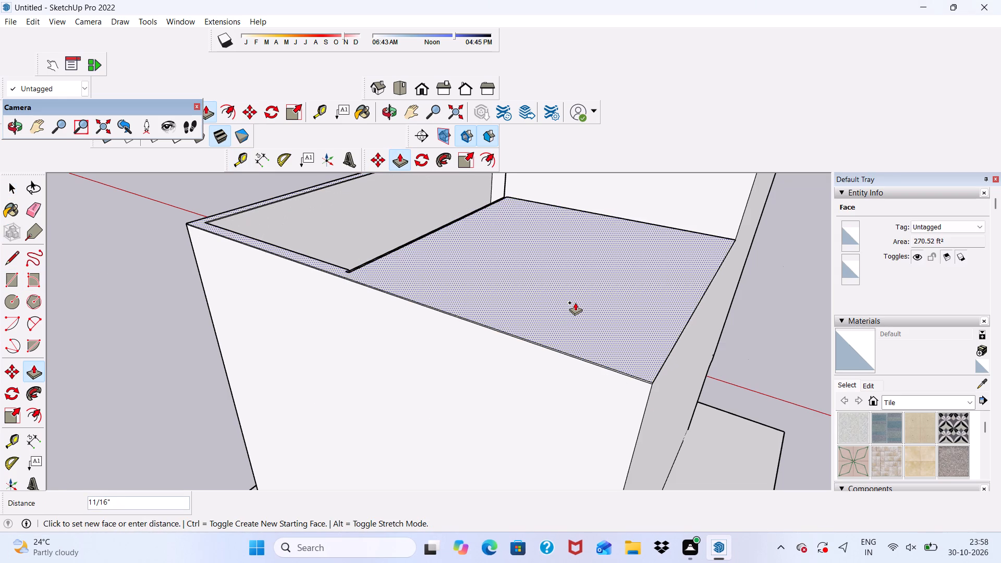
click(580, 327)
Erase the long seam running just below the rear wall's top edge.
scroll(562, 314, down, 3)
middle_drag(555, 316, 577, 363)
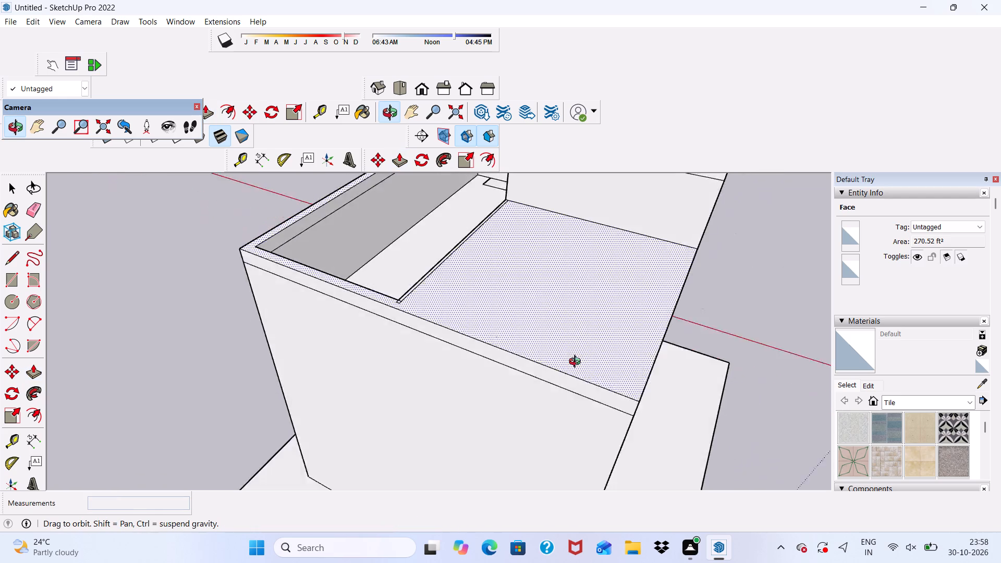
middle_drag(577, 363, 535, 394)
scroll(477, 387, up, 6)
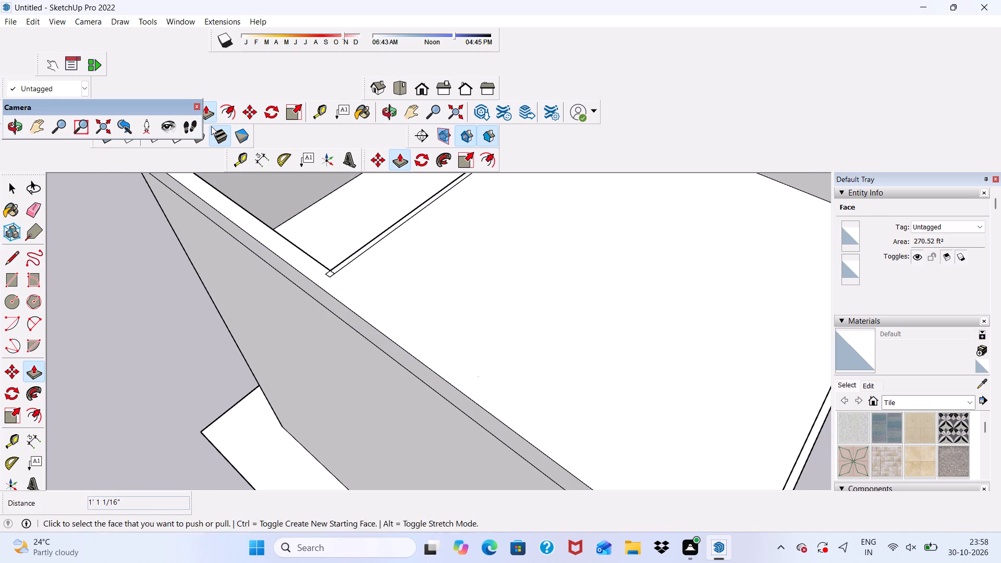
click(29, 202)
scroll(177, 294, up, 2)
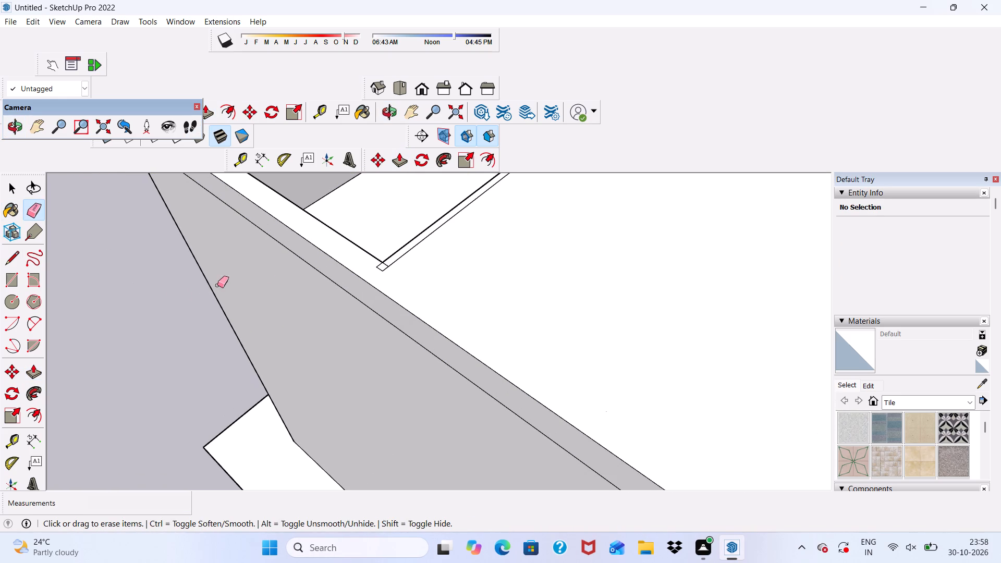
drag(314, 267, 326, 287)
Erase the thin strip outline and the tiny stray edges around the terrace opening's rear corner.
scroll(424, 256, up, 9)
drag(360, 271, 366, 278)
drag(375, 276, 382, 273)
drag(378, 276, 358, 285)
drag(371, 277, 395, 273)
click(397, 267)
click(398, 261)
scroll(381, 272, down, 1)
drag(382, 274, 388, 290)
drag(385, 271, 385, 285)
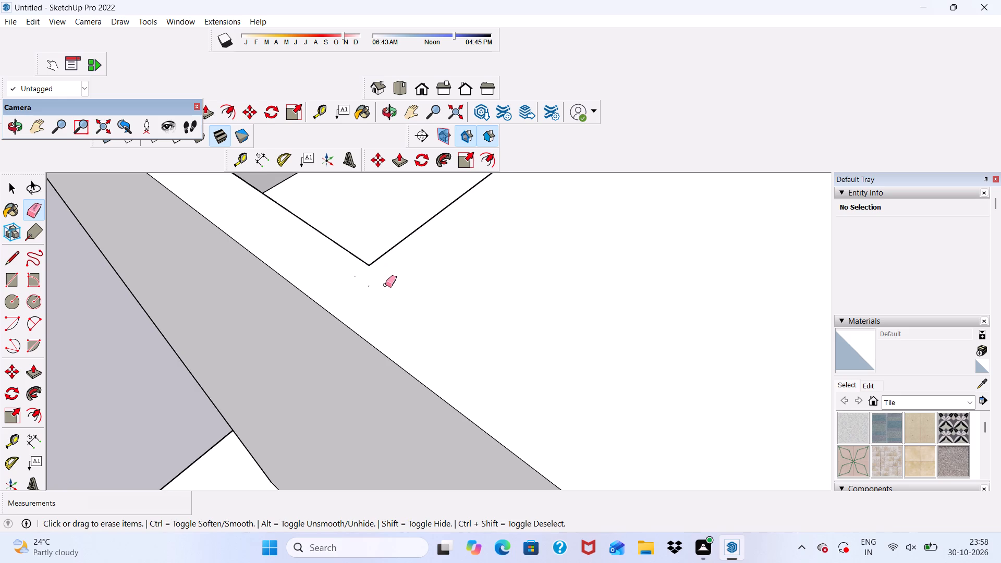
drag(385, 285, 380, 292)
drag(375, 291, 366, 284)
drag(364, 279, 366, 289)
drag(358, 269, 357, 283)
drag(352, 270, 354, 285)
scroll(350, 284, down, 2)
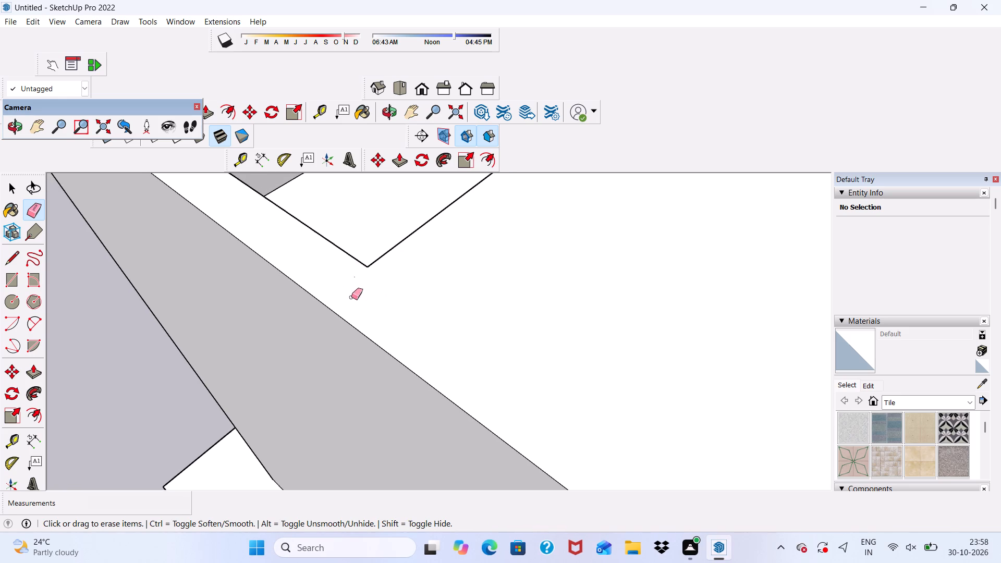
Erase the seam just below the top edge of the side wall next to the roof block.
scroll(351, 297, down, 3)
scroll(327, 237, down, 12)
middle_drag(431, 299, 389, 236)
scroll(458, 224, up, 6)
drag(461, 224, 465, 236)
Erase the seam just below the top edge of the opposite side wall, alongside the sunken terrace opening.
scroll(465, 235, down, 6)
scroll(365, 241, up, 5)
scroll(371, 227, down, 5)
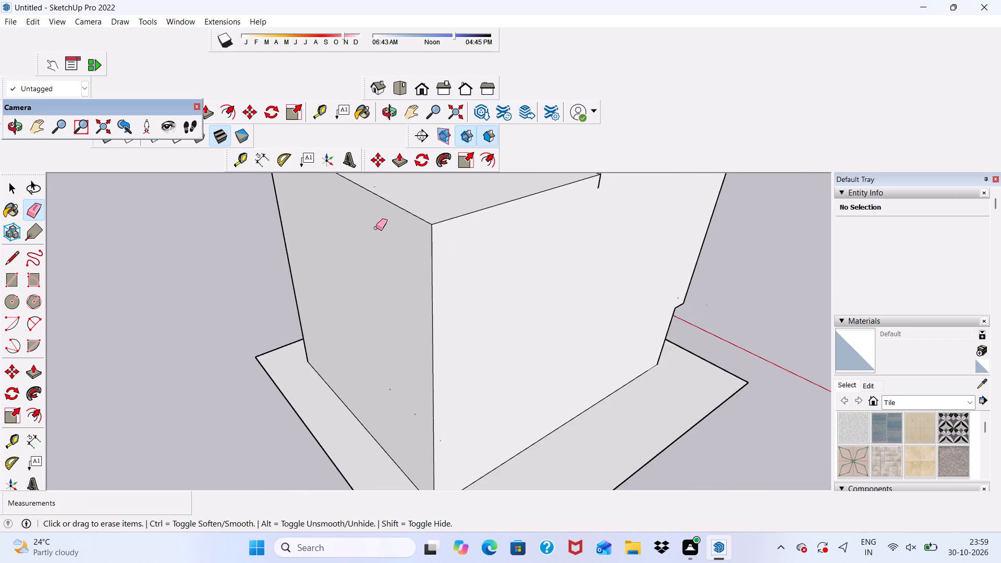
scroll(376, 228, down, 10)
scroll(420, 277, down, 6)
middle_drag(448, 292, 587, 270)
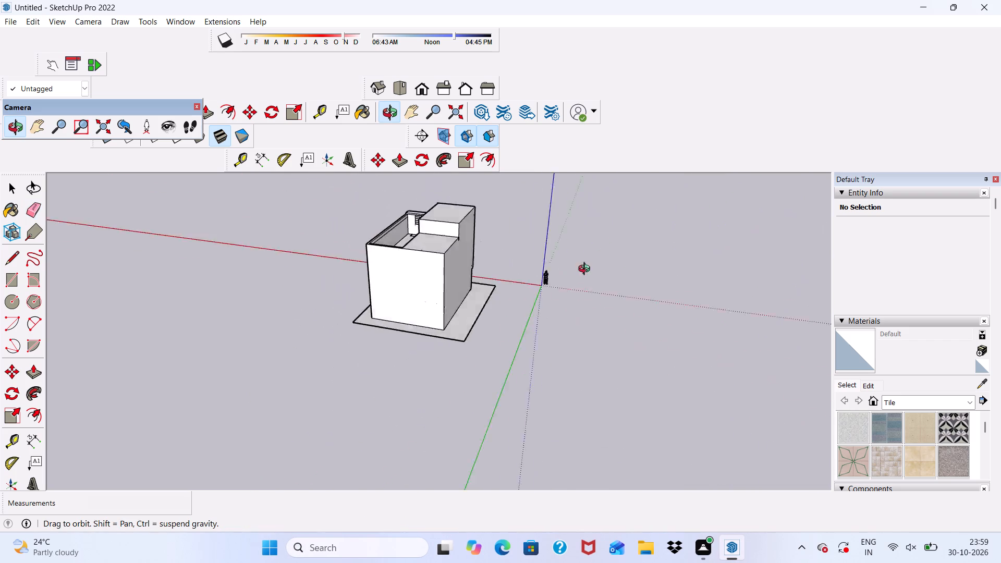
middle_drag(587, 270, 853, 292)
scroll(472, 277, up, 12)
scroll(421, 260, down, 3)
scroll(419, 297, up, 5)
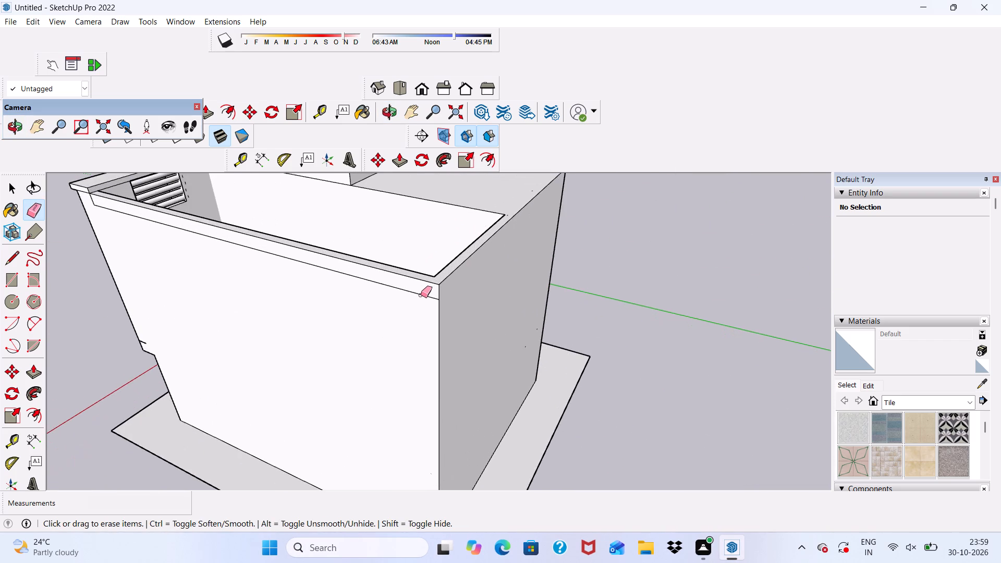
click(421, 295)
Erase the tiny stray edge on the terrace floor near the rear wall.
scroll(422, 286, down, 6)
scroll(444, 315, up, 1)
middle_drag(444, 315, 387, 353)
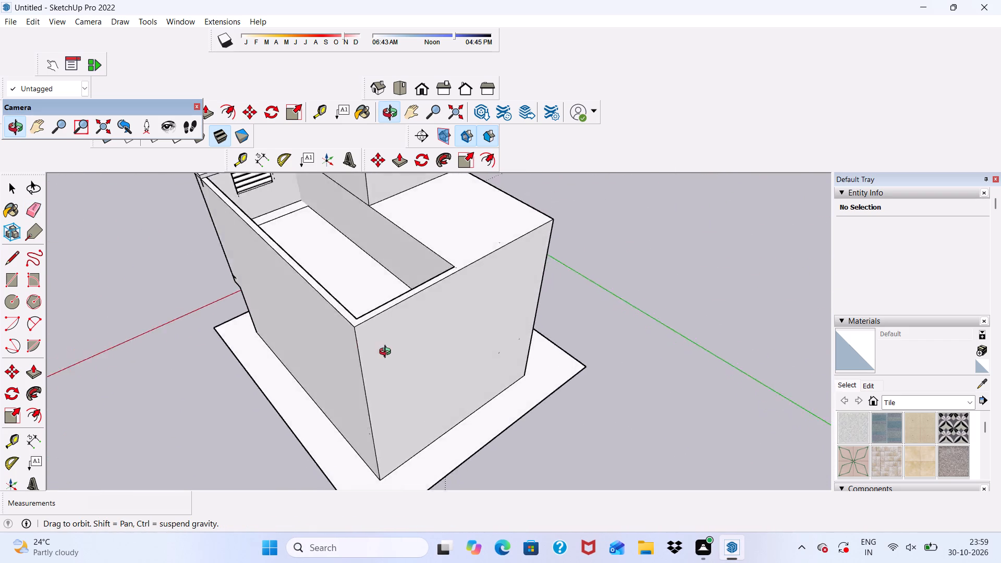
middle_drag(387, 353, 417, 351)
scroll(518, 267, up, 7)
drag(499, 209, 492, 209)
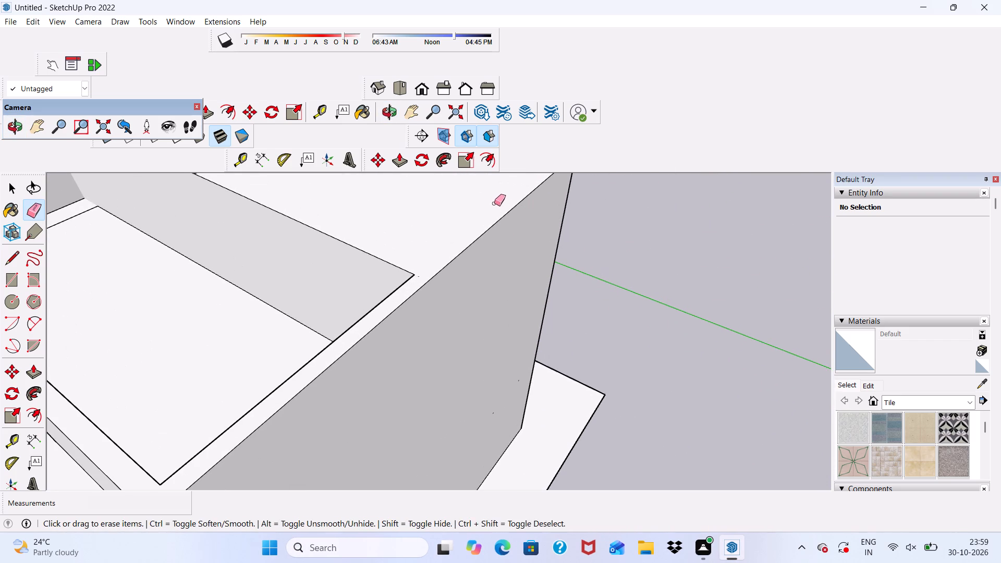
Erase the tiny stray edges on the rear wall near its far vertical edge.
scroll(494, 197, down, 5)
scroll(620, 224, down, 2)
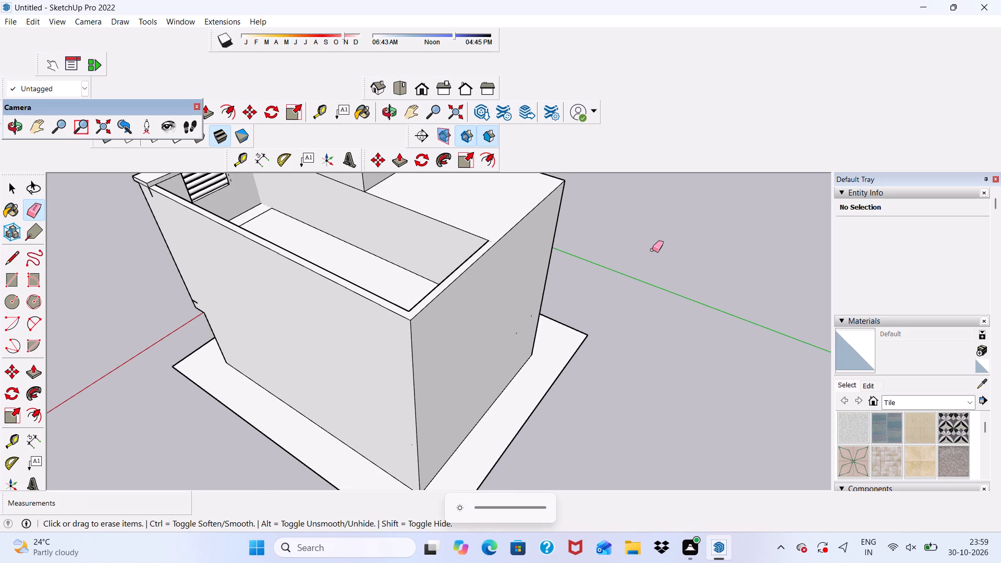
scroll(650, 252, down, 3)
middle_drag(555, 272, 525, 236)
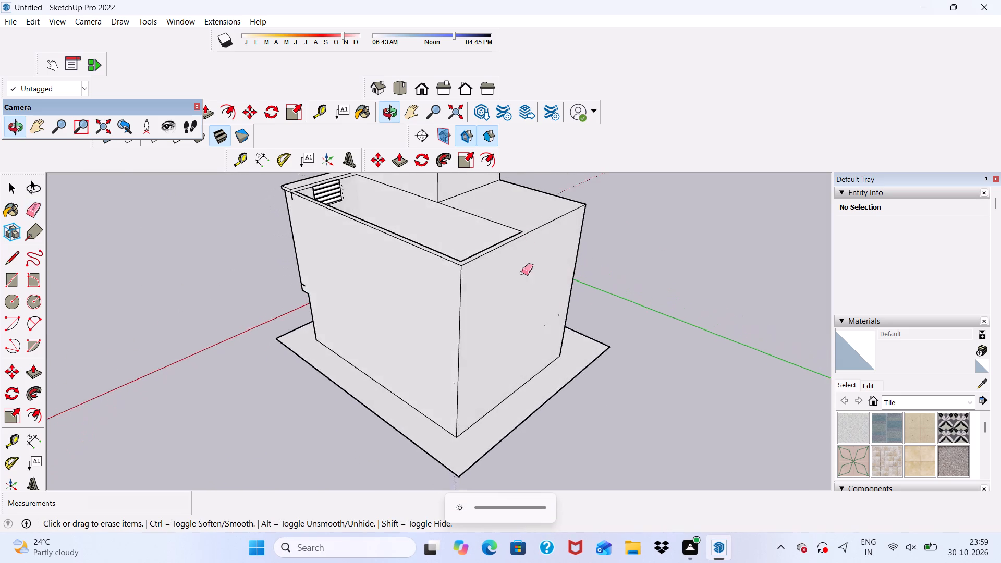
scroll(537, 353, up, 5)
drag(535, 291, 544, 310)
drag(545, 290, 545, 298)
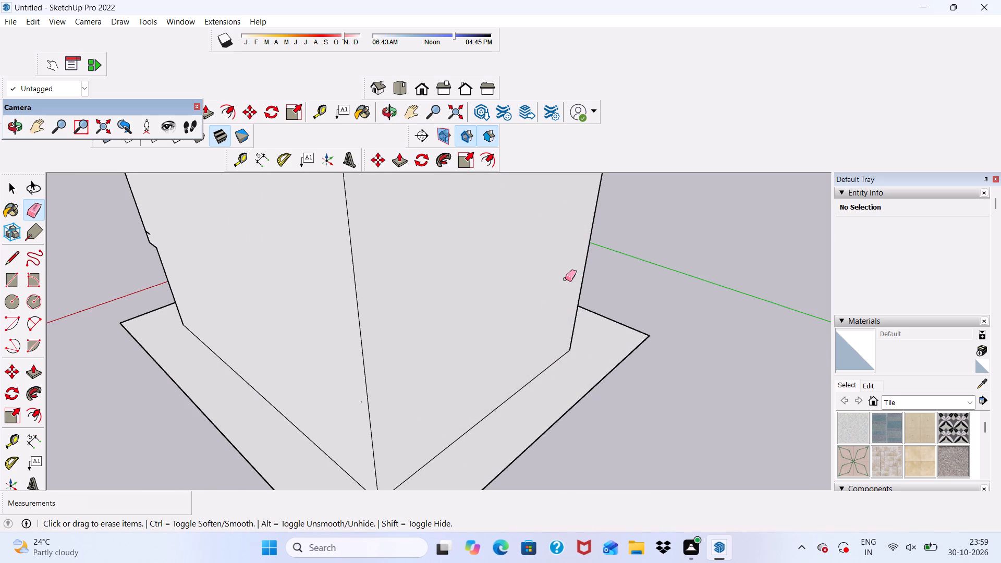
drag(565, 279, 571, 278)
drag(570, 273, 570, 283)
Erase the short stray line near the front end of the side wall beside the sunken terrace.
scroll(570, 277, down, 6)
middle_drag(550, 314, 728, 372)
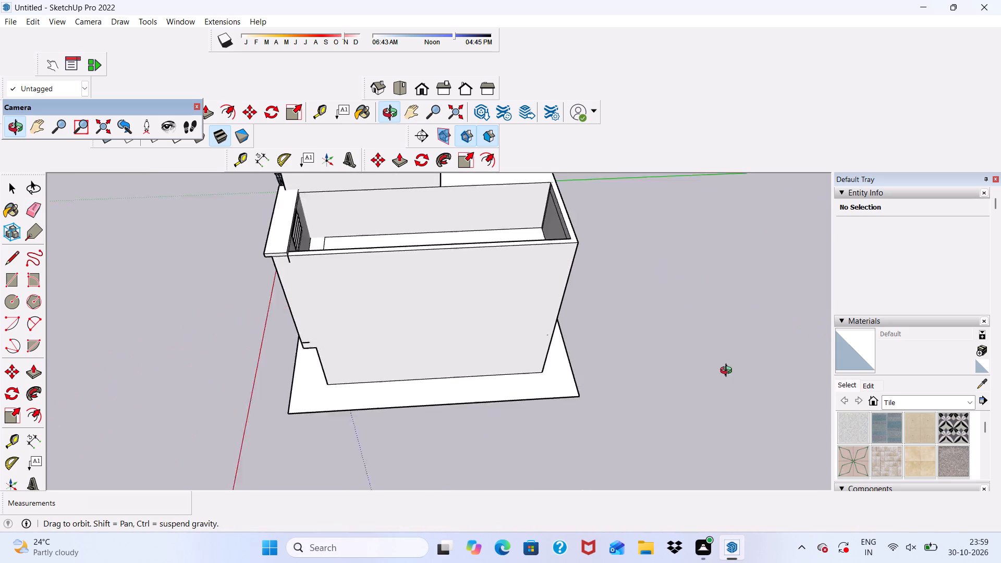
middle_drag(728, 372, 755, 365)
scroll(433, 289, up, 6)
scroll(201, 252, up, 10)
drag(193, 250, 182, 266)
Erase the edges of the thin strip on the sunken terrace floor against the rear wall.
scroll(178, 259, down, 12)
middle_drag(214, 317, 14, 311)
scroll(109, 260, up, 1)
scroll(259, 242, down, 8)
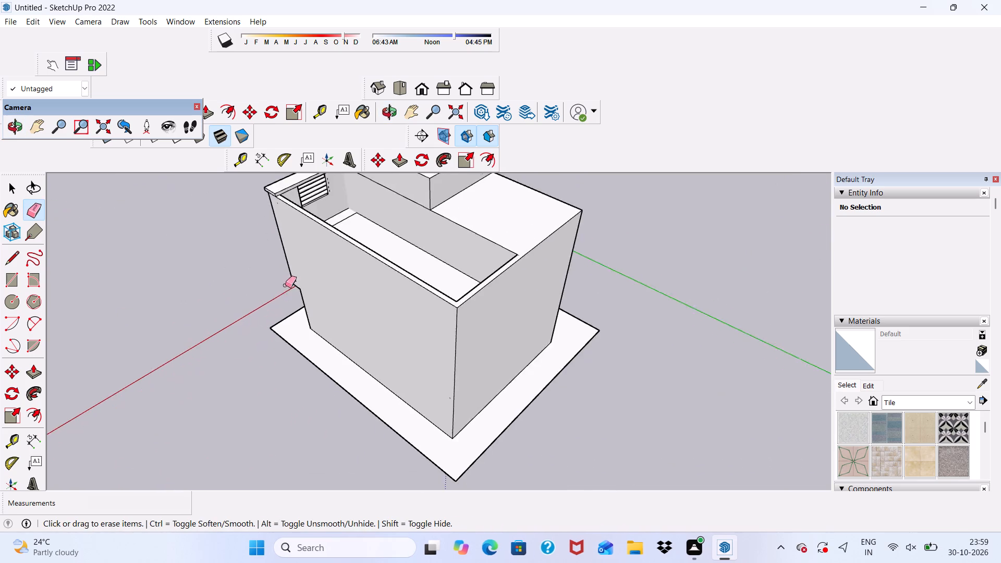
scroll(285, 285, down, 3)
middle_drag(303, 305, 146, 278)
scroll(336, 248, up, 17)
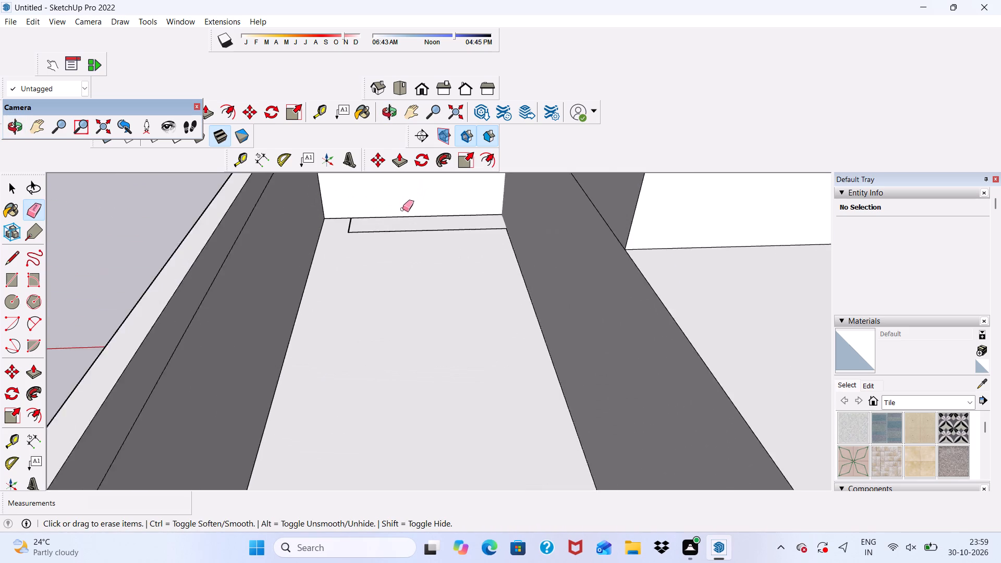
scroll(402, 209, up, 4)
click(399, 241)
click(399, 244)
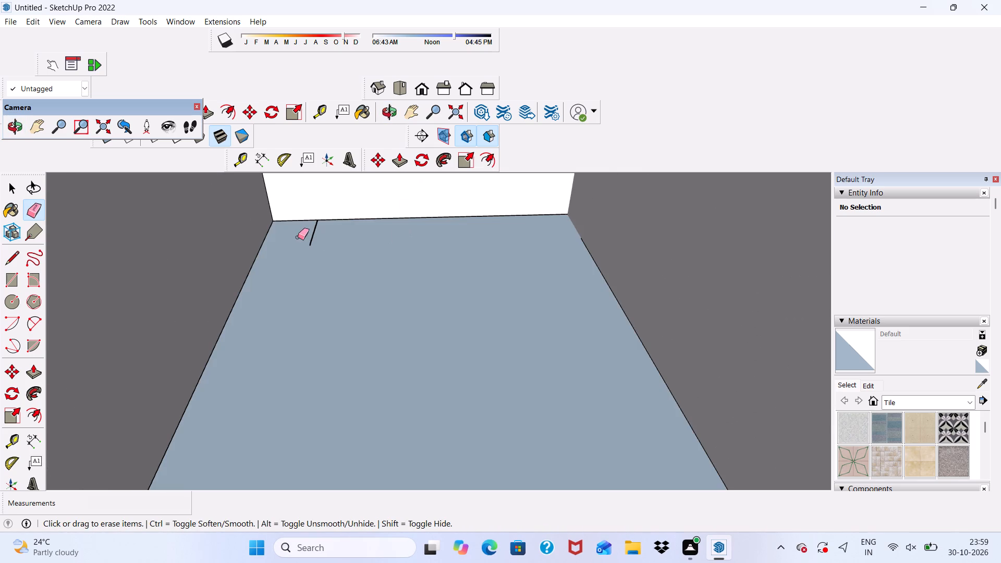
drag(299, 234, 307, 242)
click(310, 235)
Select the blue floor face of the sunken terrace between the side walls and adjust it with Push/Pull.
scroll(309, 224, down, 6)
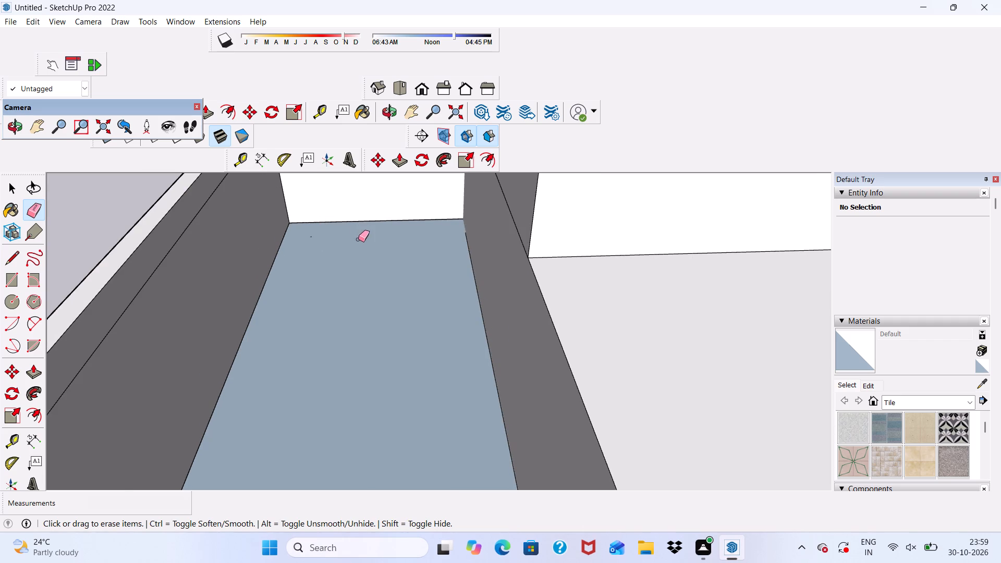
scroll(445, 228, down, 2)
middle_drag(501, 247, 515, 242)
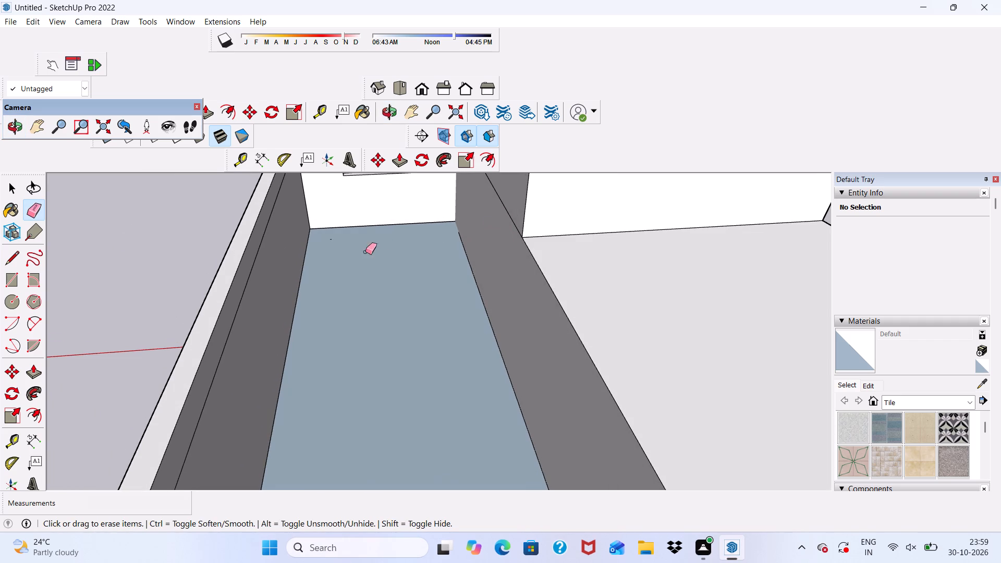
key(space)
click(341, 275)
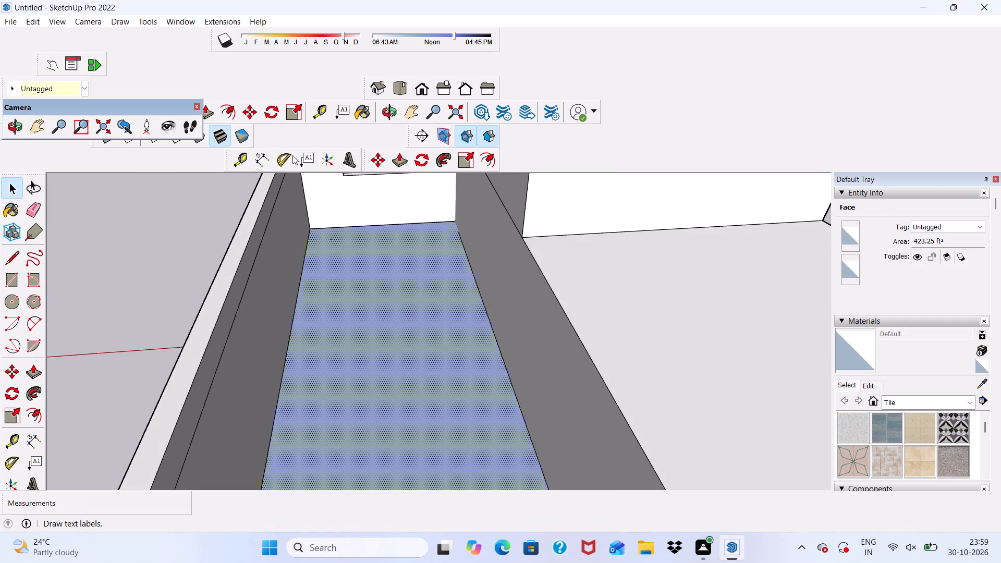
click(406, 156)
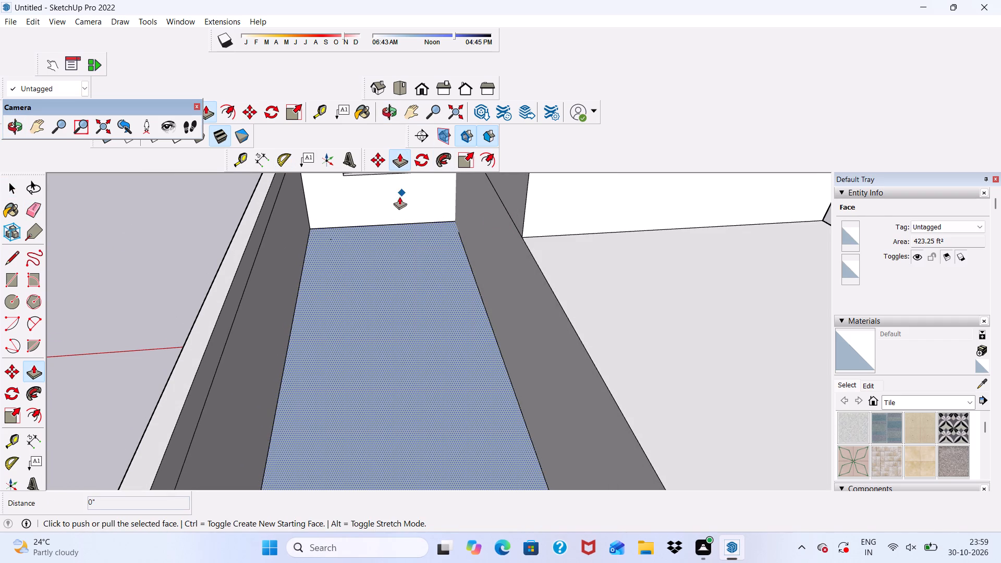
click(386, 270)
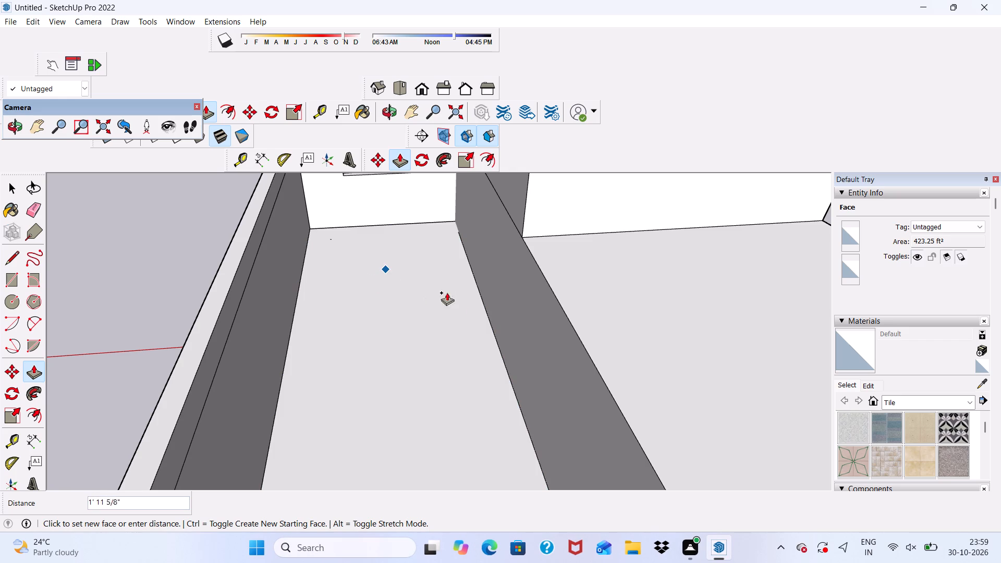
click(485, 303)
click(410, 310)
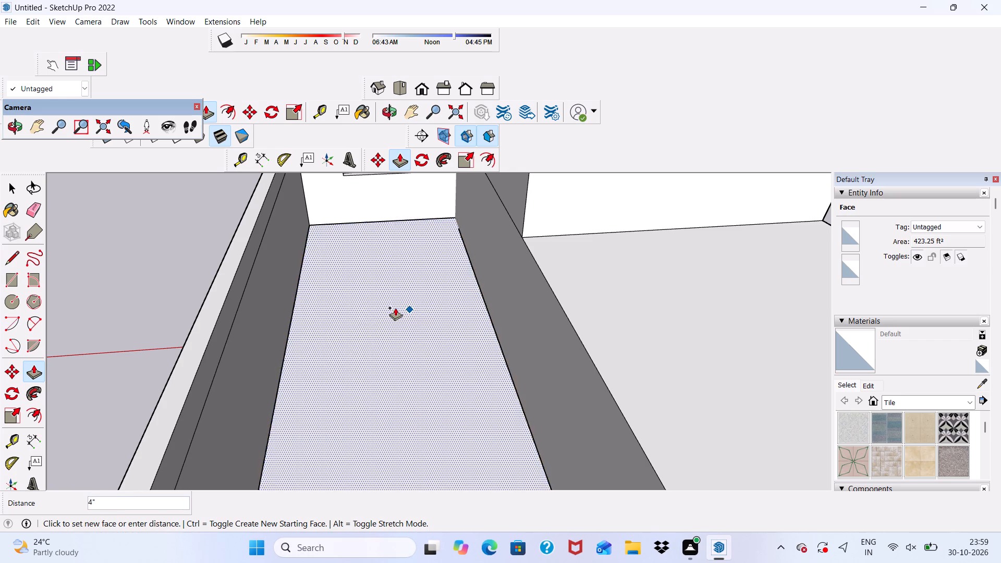
click(271, 388)
Push/Pull the recessed back wall face behind the balcony railing forward about 32' 8 11/16", flush with the wall behind the diagonal slats.
scroll(340, 329, down, 5)
middle_drag(362, 339, 223, 272)
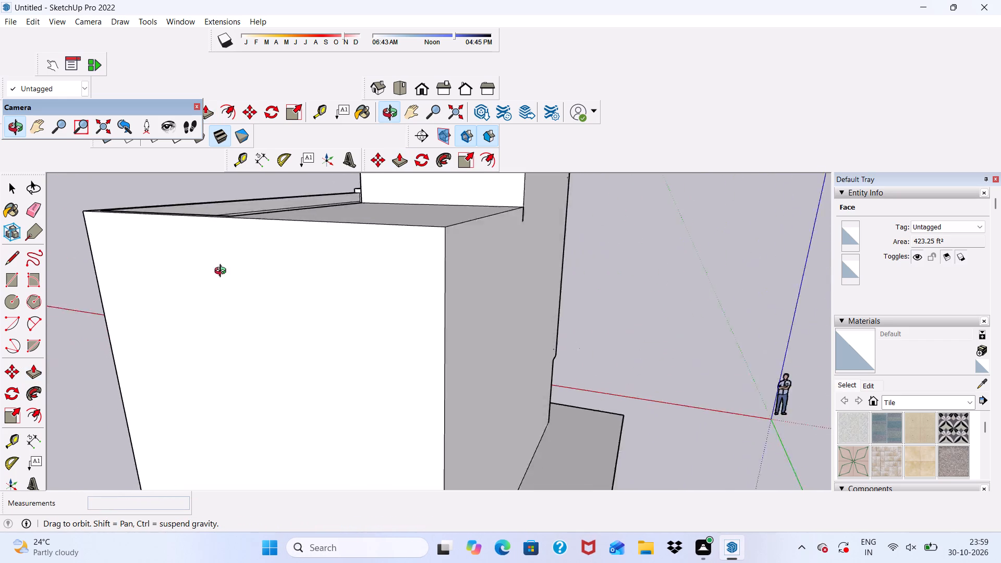
middle_drag(223, 272, 170, 313)
key(space)
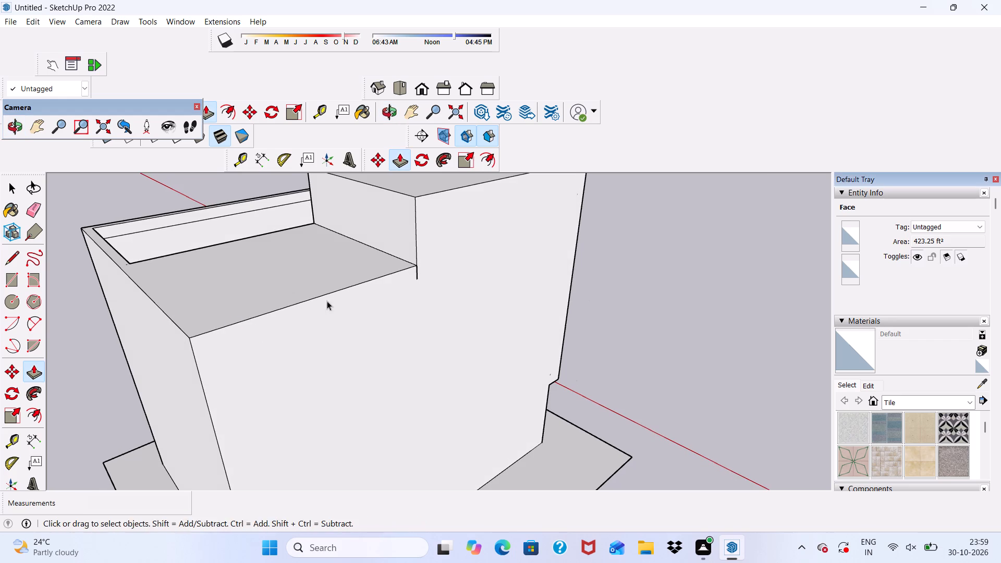
middle_drag(392, 296, 47, 237)
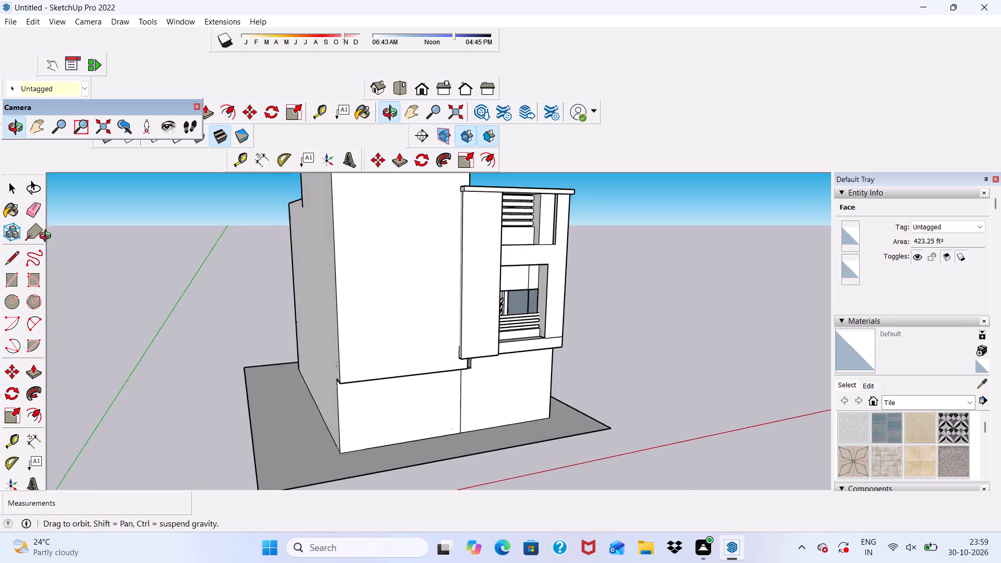
middle_drag(47, 237, 63, 237)
middle_drag(400, 312, 239, 309)
scroll(485, 295, up, 11)
middle_drag(546, 325, 511, 334)
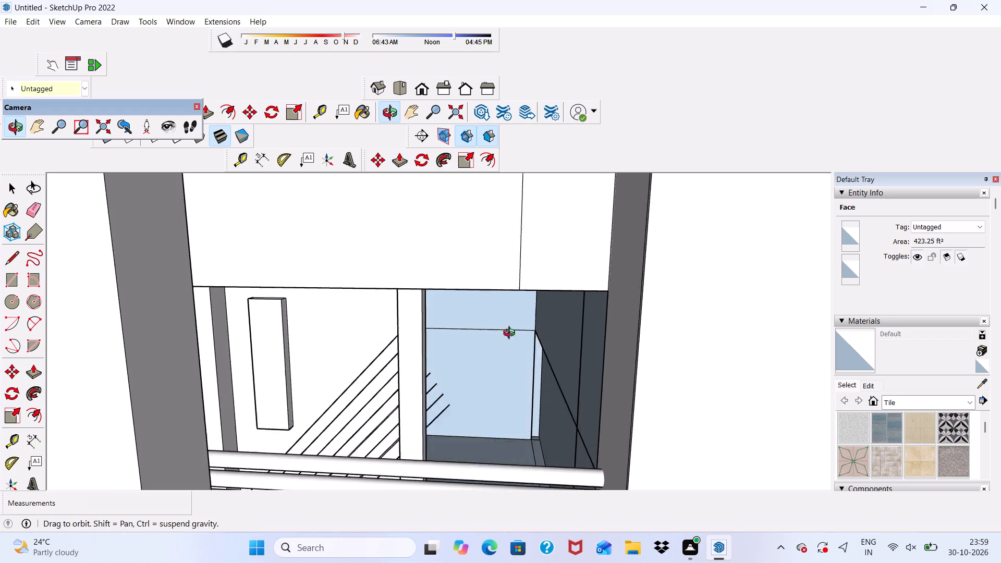
middle_drag(511, 334, 533, 322)
scroll(449, 329, up, 4)
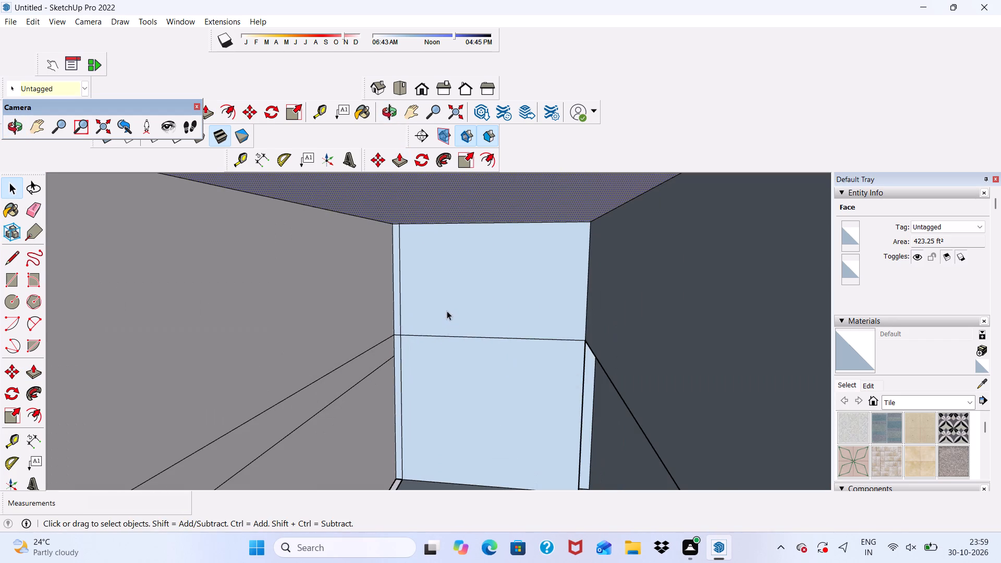
click(322, 334)
click(529, 287)
scroll(529, 287, down, 7)
scroll(529, 287, up, 1)
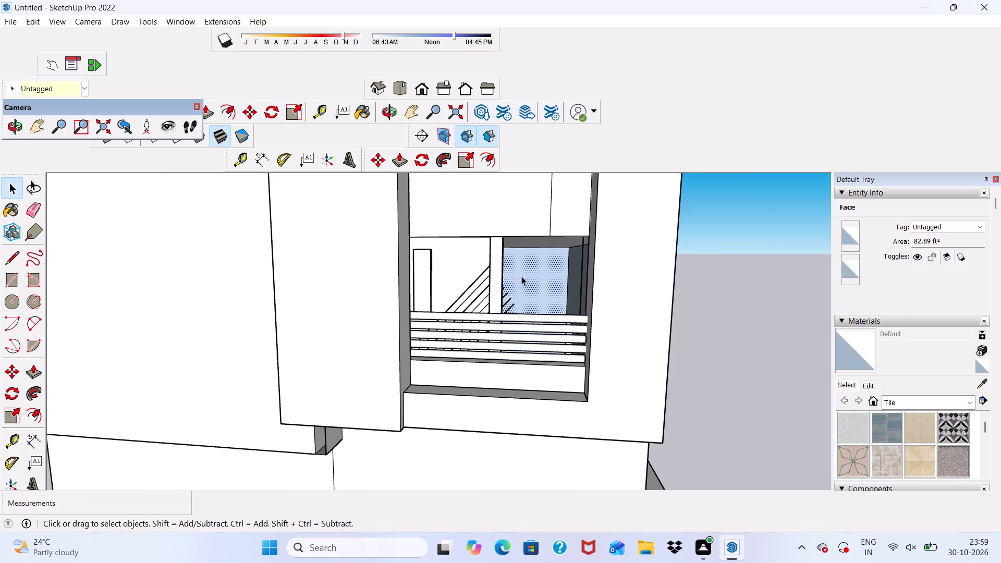
middle_drag(522, 287, 528, 313)
middle_drag(502, 310, 419, 291)
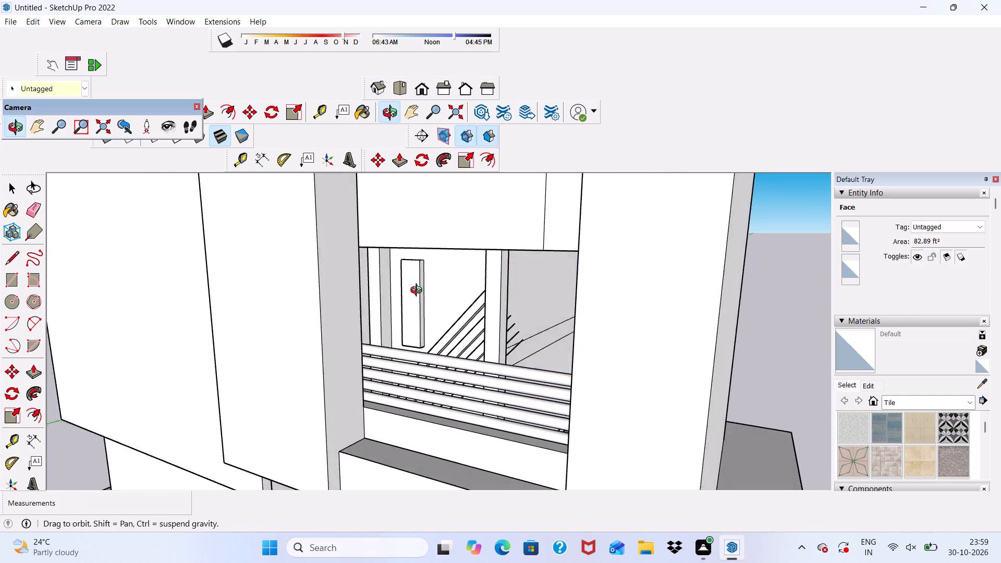
middle_drag(419, 291, 489, 276)
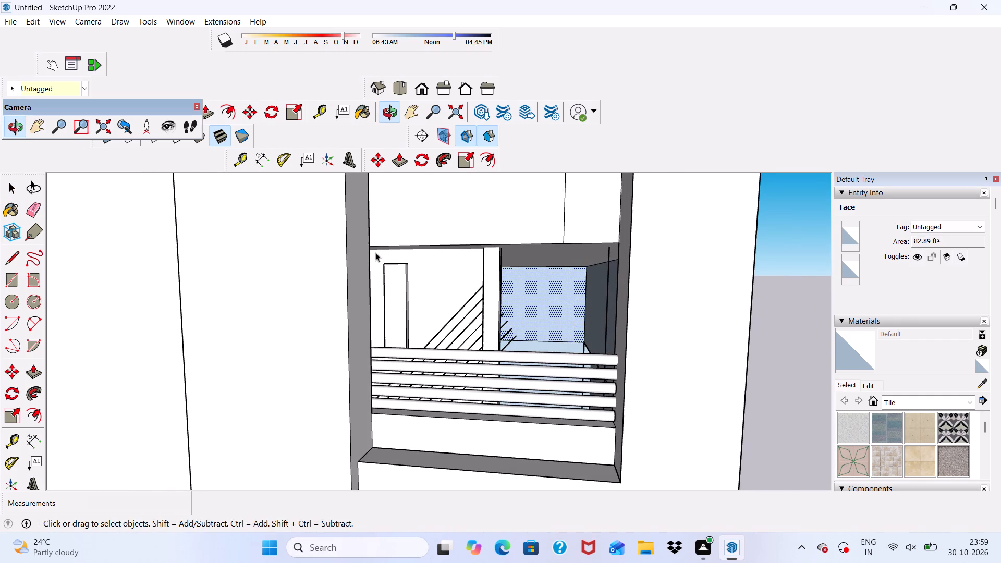
click(402, 158)
click(538, 284)
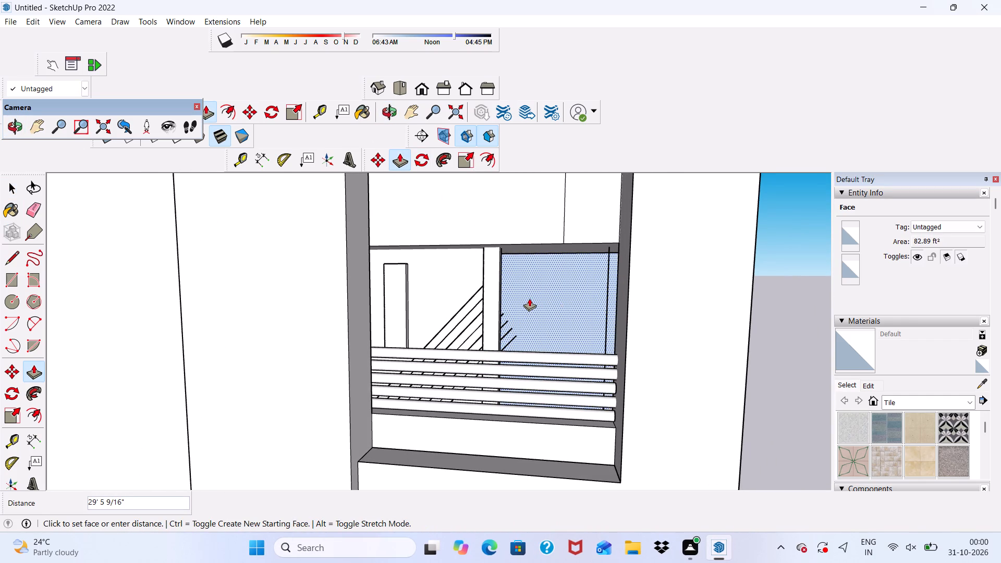
scroll(529, 295, down, 5)
scroll(529, 304, up, 4)
scroll(530, 289, down, 3)
scroll(520, 269, up, 2)
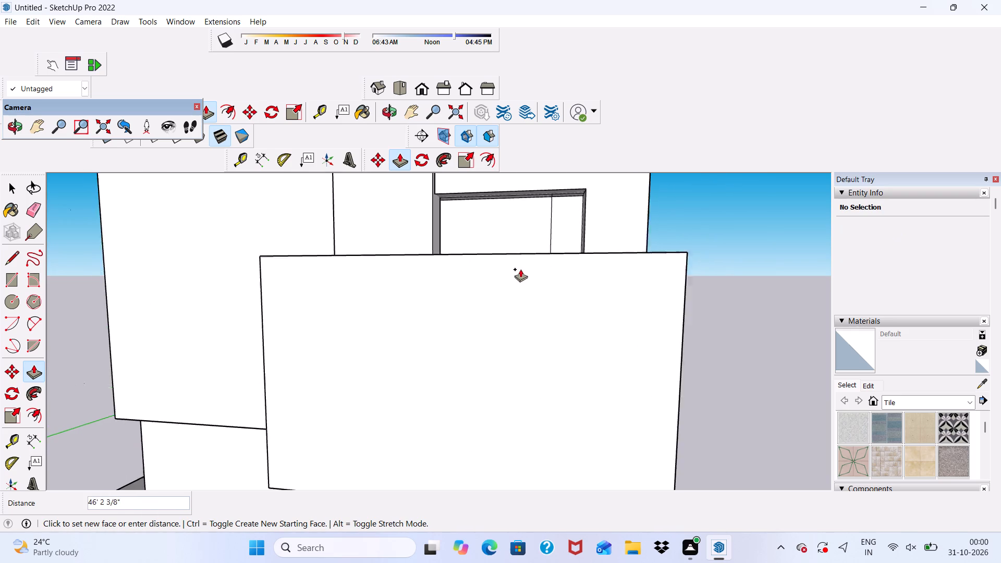
scroll(520, 269, up, 2)
scroll(520, 268, down, 5)
middle_drag(518, 266, 625, 293)
scroll(291, 224, up, 3)
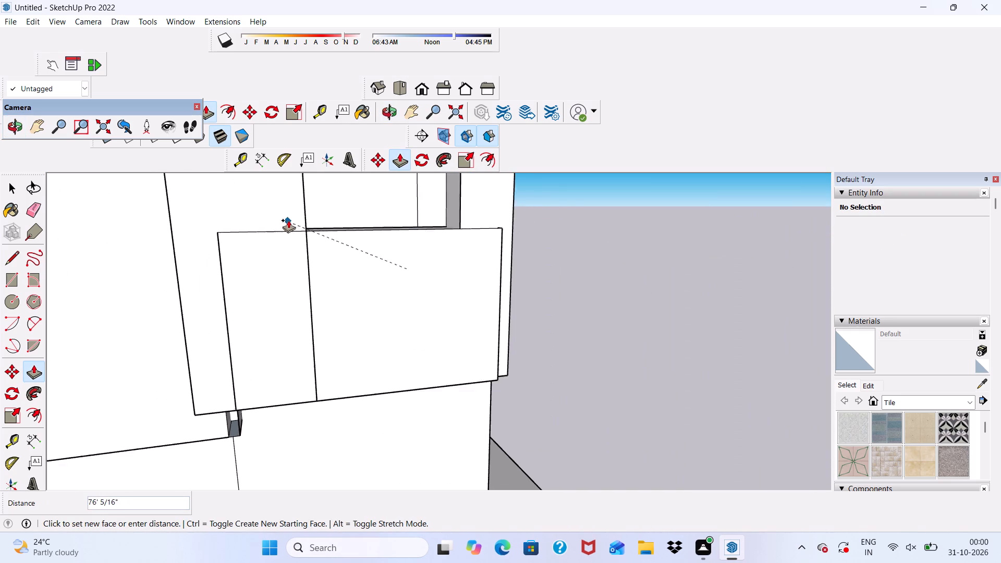
scroll(288, 220, up, 1)
scroll(374, 239, up, 4)
scroll(347, 254, down, 1)
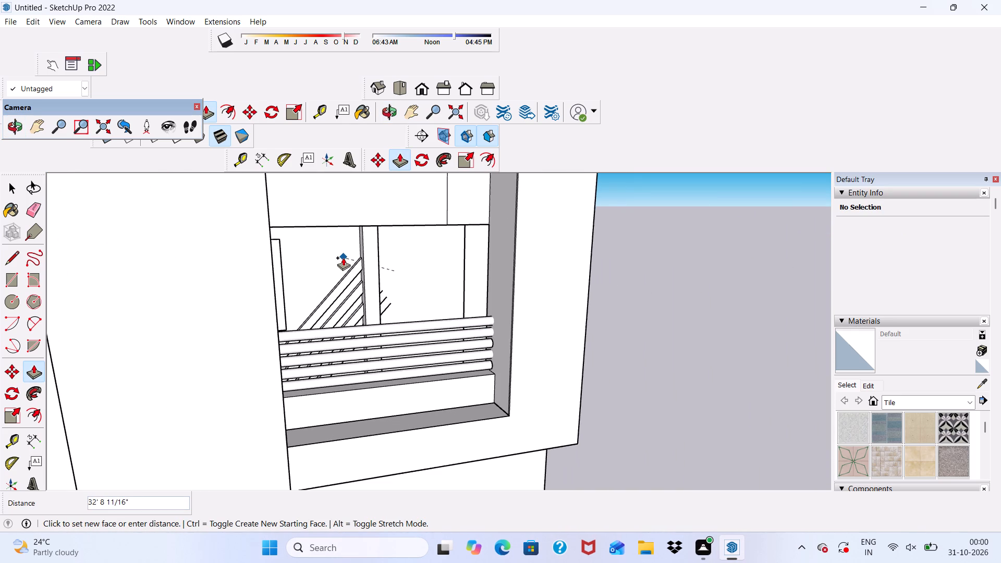
click(345, 258)
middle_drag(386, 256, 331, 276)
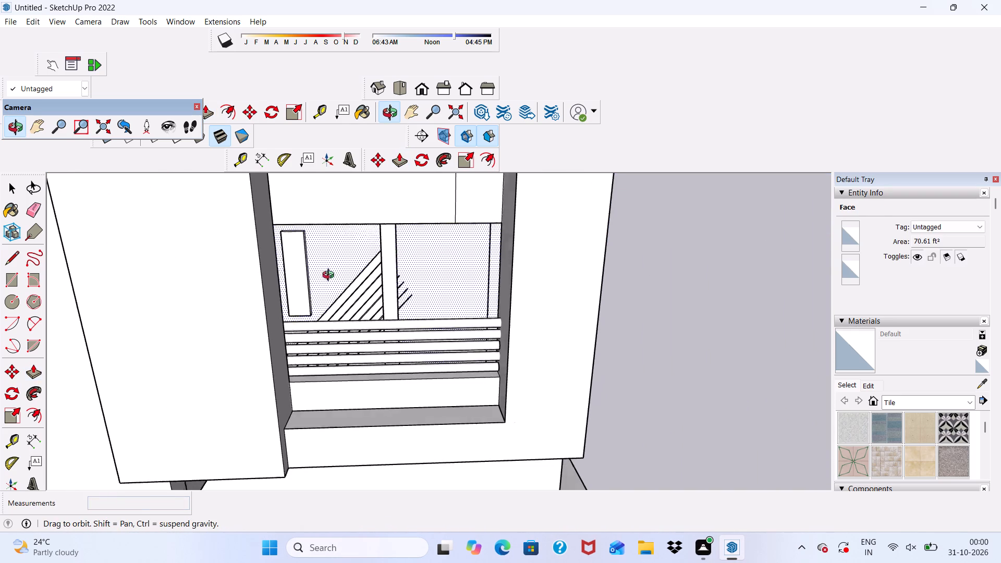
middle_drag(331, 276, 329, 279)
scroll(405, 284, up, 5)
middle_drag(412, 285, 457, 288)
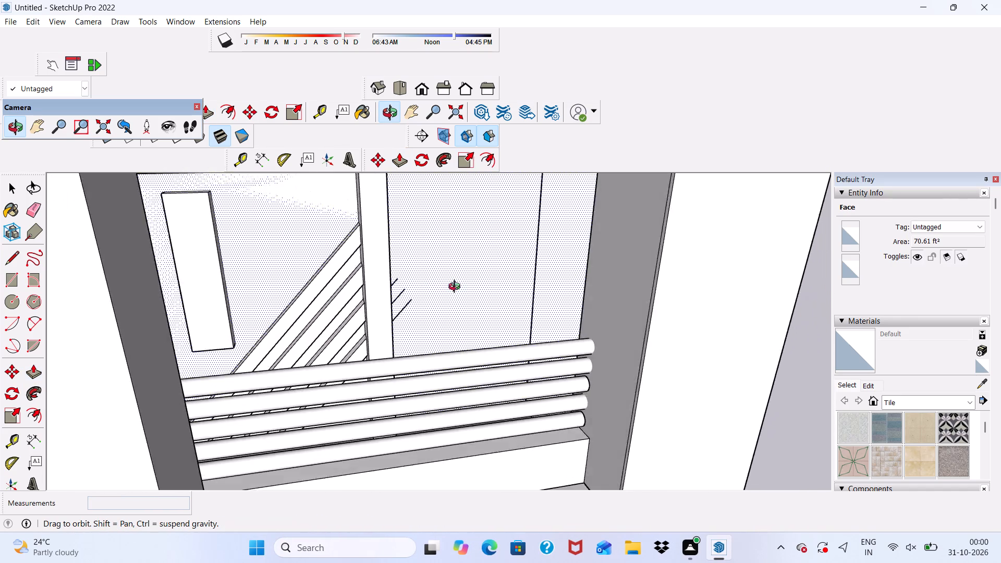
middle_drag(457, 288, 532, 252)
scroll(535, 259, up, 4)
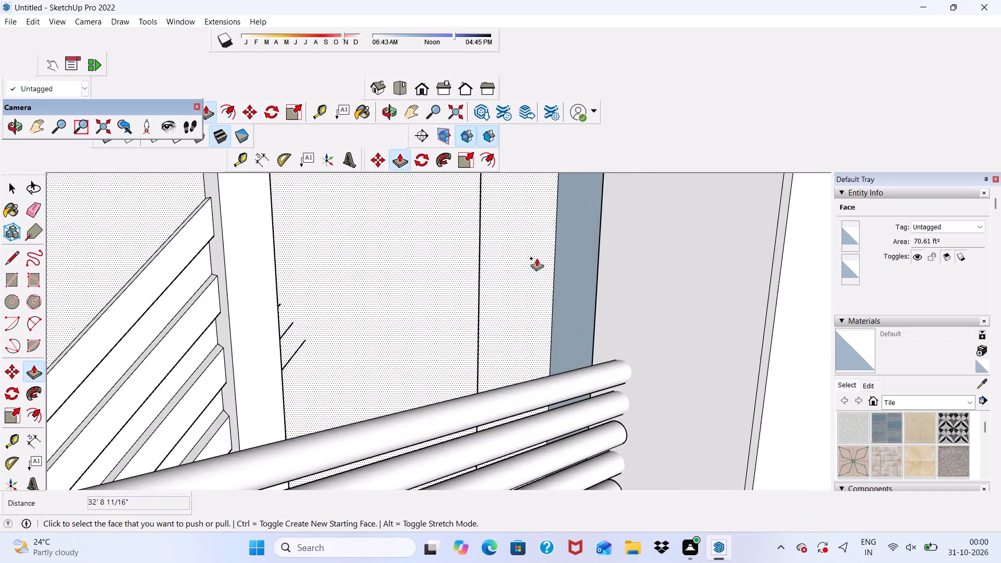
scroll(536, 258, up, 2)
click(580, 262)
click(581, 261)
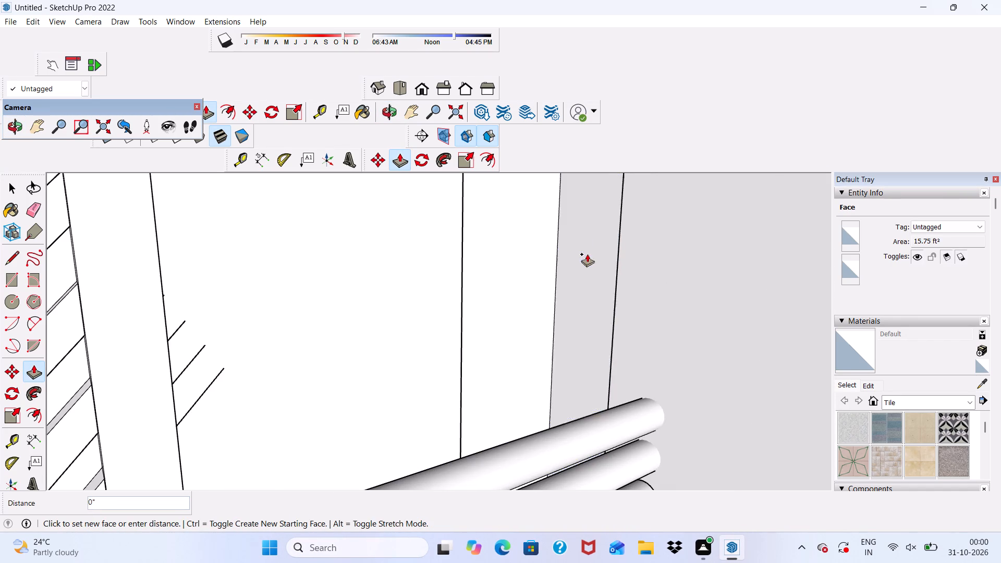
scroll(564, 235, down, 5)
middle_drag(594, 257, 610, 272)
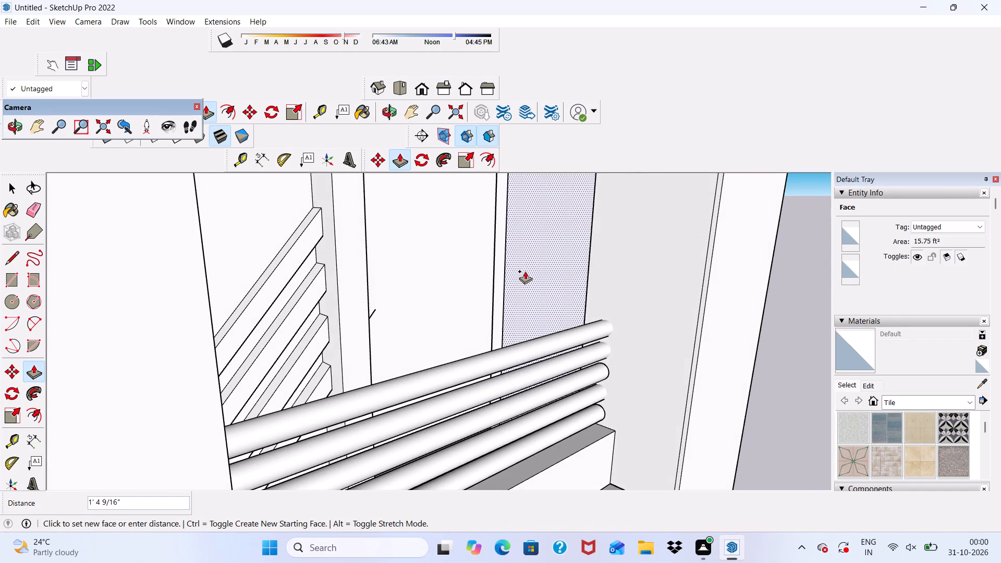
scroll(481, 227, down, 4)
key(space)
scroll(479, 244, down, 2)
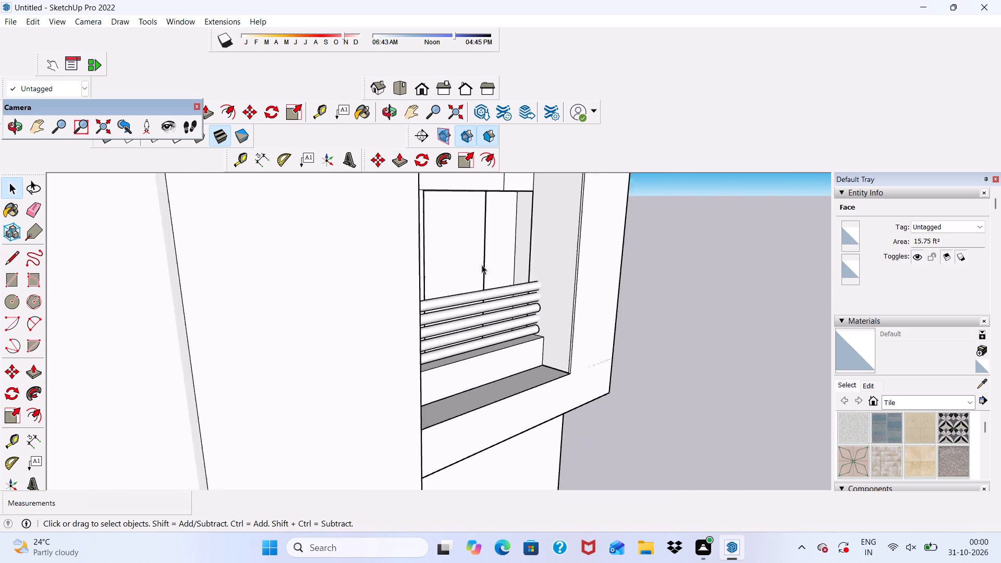
Erase the short diagonal stray lines on the balcony's back wall beside the column.
scroll(482, 265, down, 2)
middle_drag(487, 273, 529, 214)
scroll(529, 214, up, 11)
middle_drag(414, 275, 459, 305)
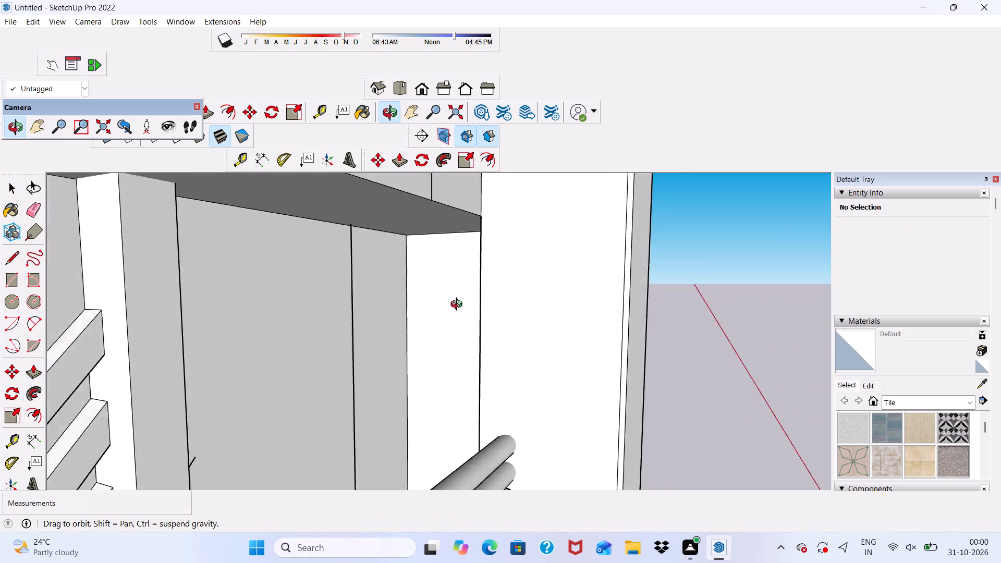
middle_drag(459, 305, 227, 311)
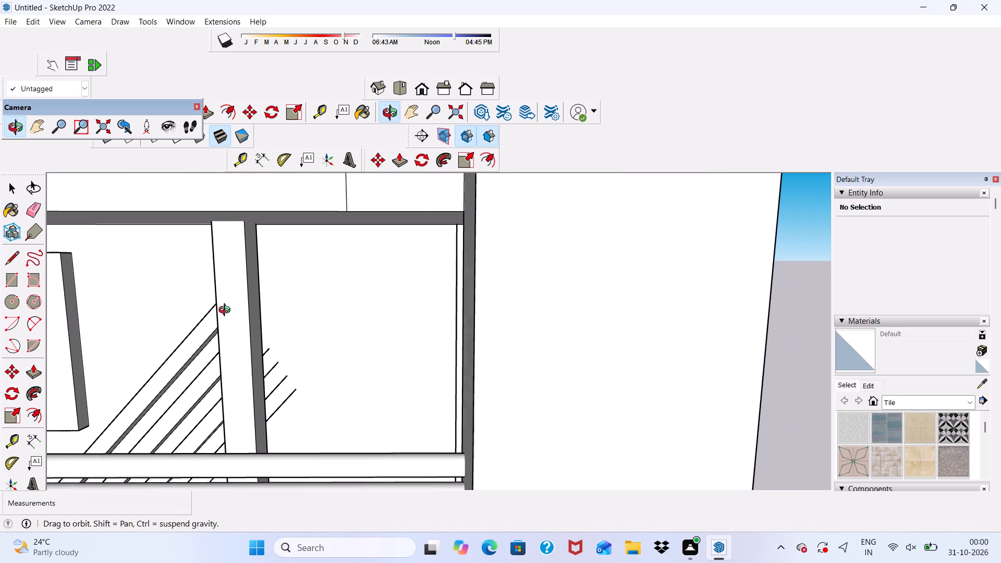
middle_drag(227, 311, 226, 312)
click(35, 209)
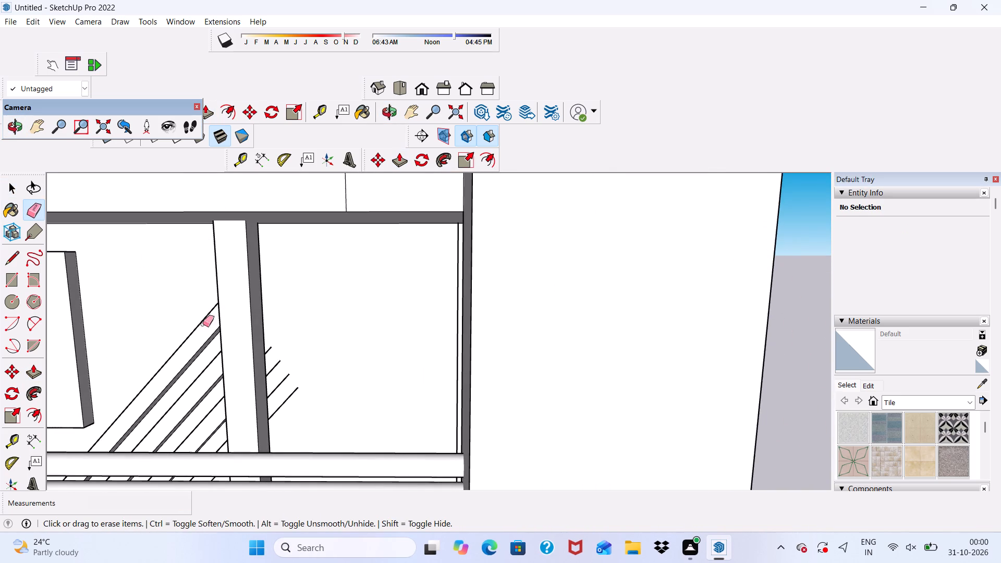
scroll(284, 365, up, 13)
drag(255, 308, 268, 355)
drag(272, 357, 289, 393)
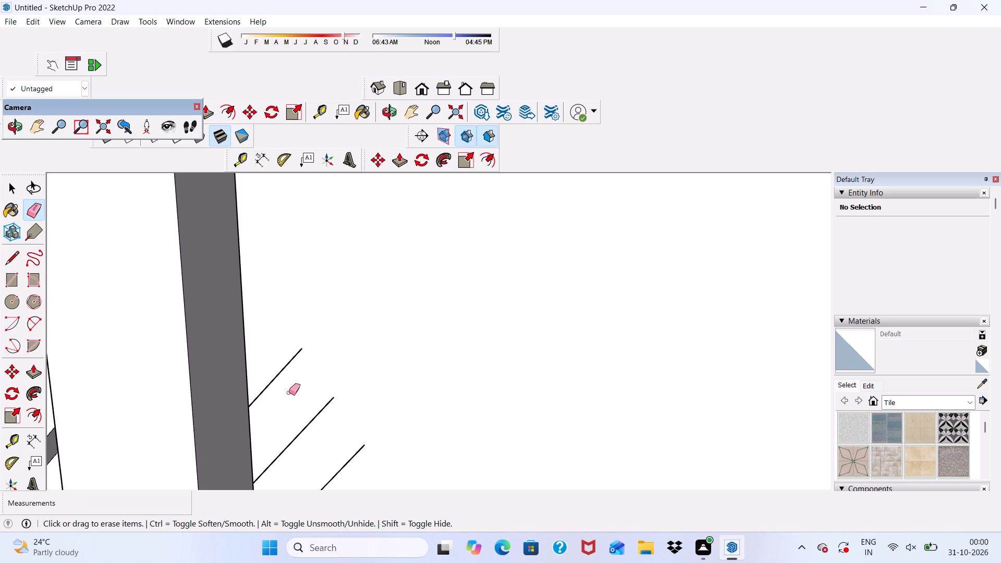
drag(289, 393, 291, 397)
scroll(286, 329, down, 5)
drag(288, 350, 299, 384)
drag(298, 384, 317, 412)
drag(320, 403, 331, 422)
drag(268, 422, 274, 435)
drag(274, 439, 291, 465)
drag(289, 447, 295, 456)
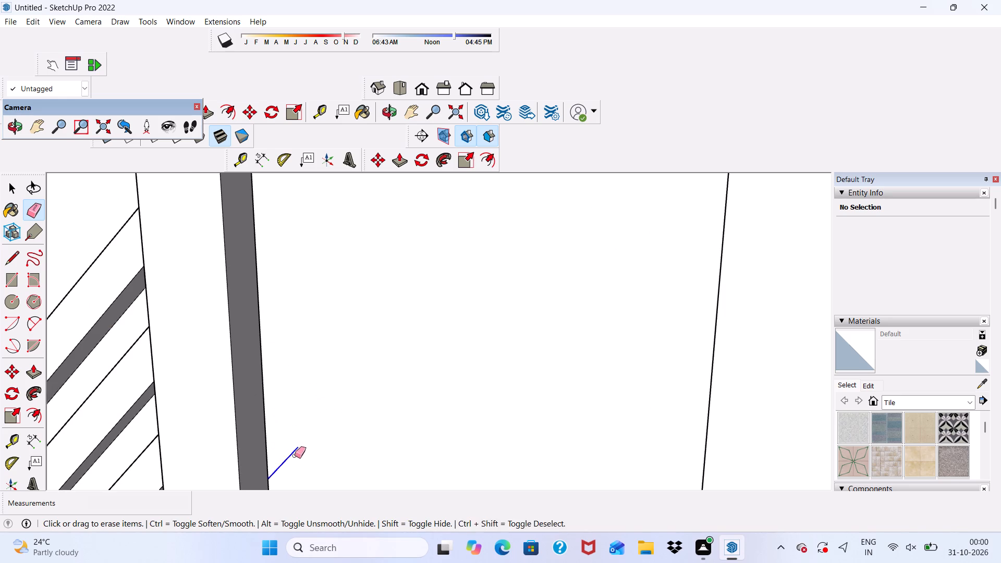
drag(295, 456, 294, 457)
Erase the vertical seam on the balcony's back wall near the side wall of the opening.
scroll(289, 448, down, 3)
scroll(381, 316, down, 12)
middle_drag(459, 339, 465, 234)
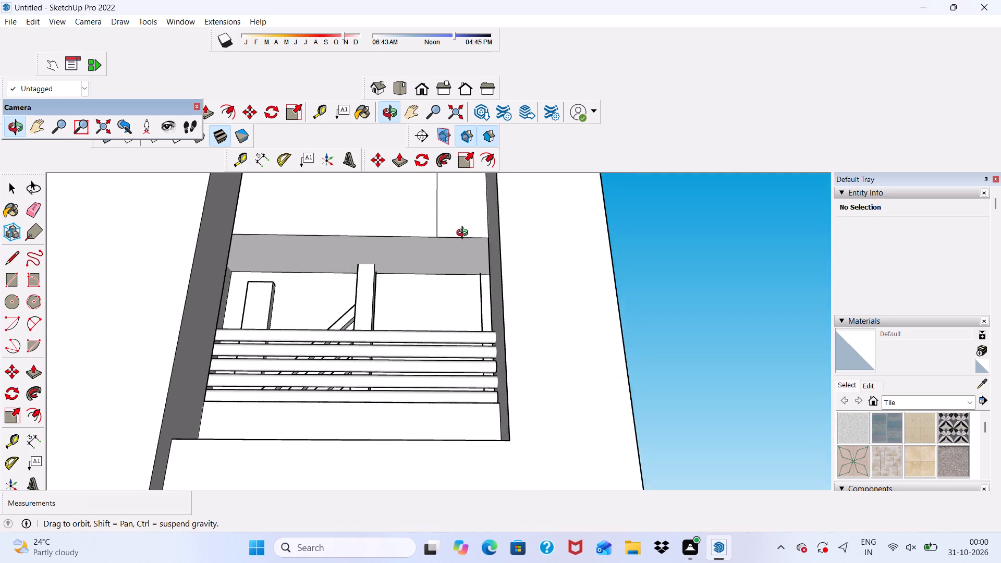
middle_drag(465, 234, 524, 312)
scroll(475, 291, up, 11)
drag(458, 266, 467, 275)
scroll(450, 249, down, 3)
middle_drag(475, 279, 712, 313)
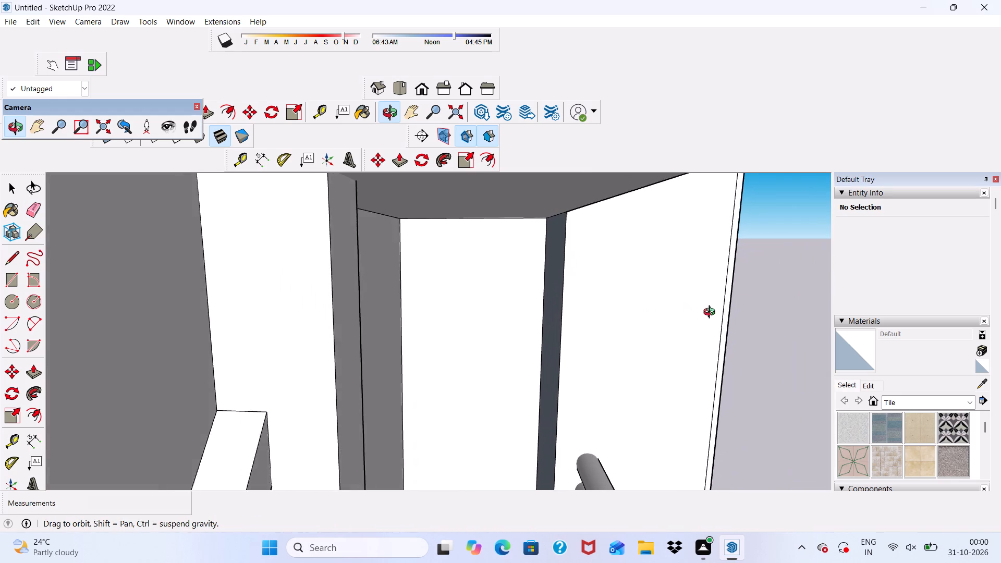
middle_drag(712, 313, 448, 343)
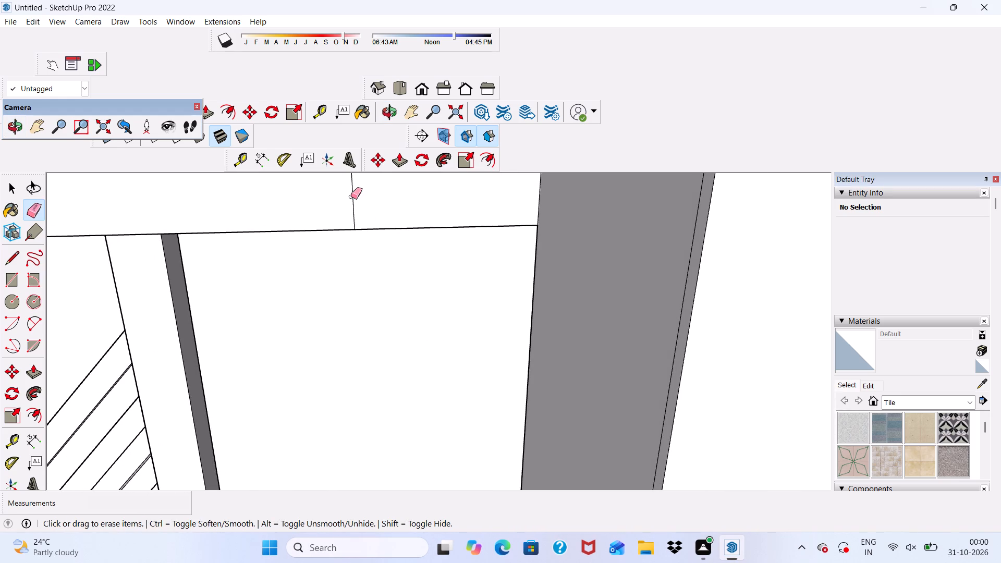
Erase the vertical seam on the wall band above the balcony's back opening.
drag(351, 197, 372, 217)
Select the underside face of the wall band behind the balcony railing and raise it with Push/Pull.
scroll(351, 193, down, 20)
scroll(351, 193, down, 4)
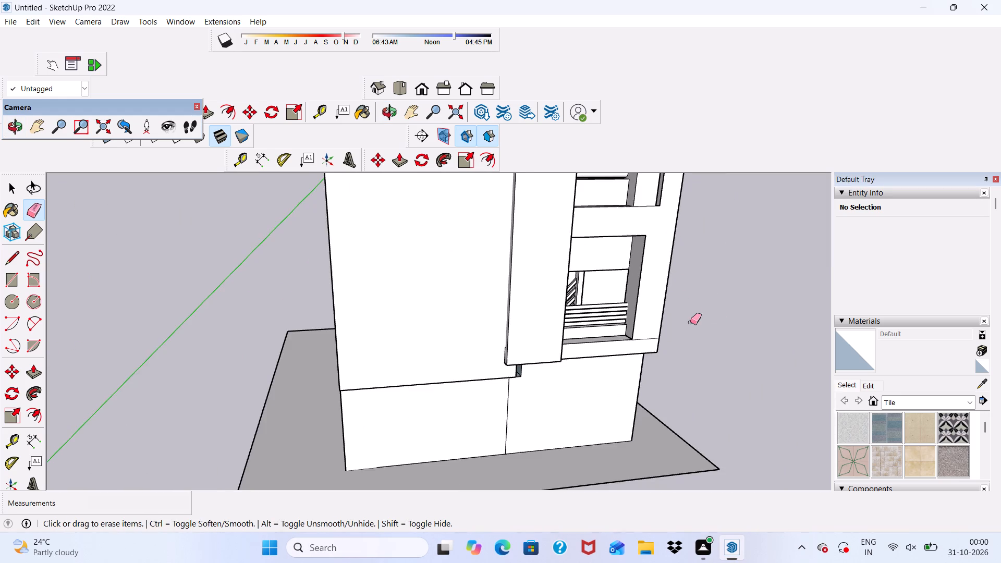
middle_drag(690, 322, 556, 361)
scroll(570, 274, up, 5)
scroll(577, 248, down, 6)
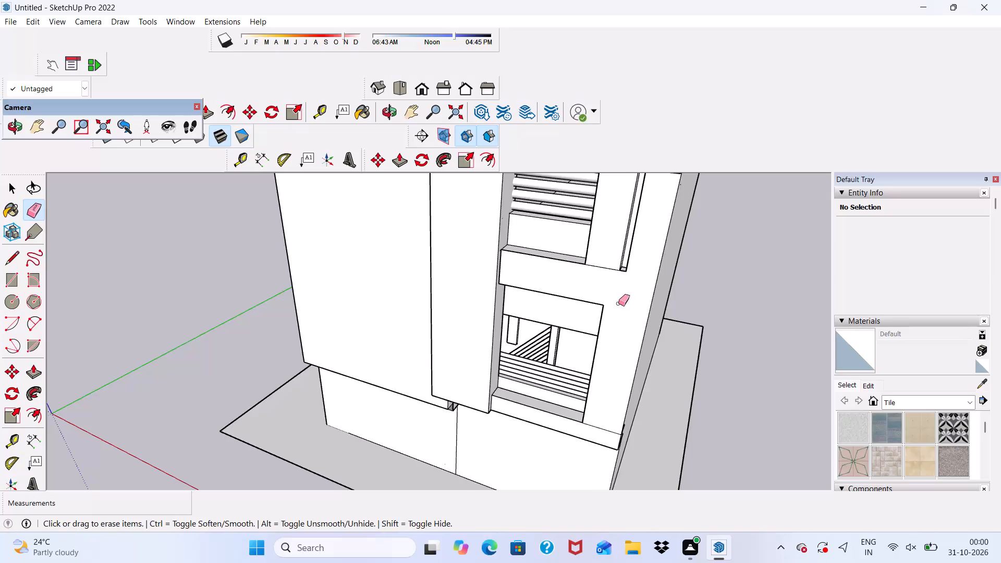
middle_drag(619, 278, 661, 216)
scroll(673, 224, up, 1)
scroll(676, 254, down, 5)
scroll(572, 313, up, 4)
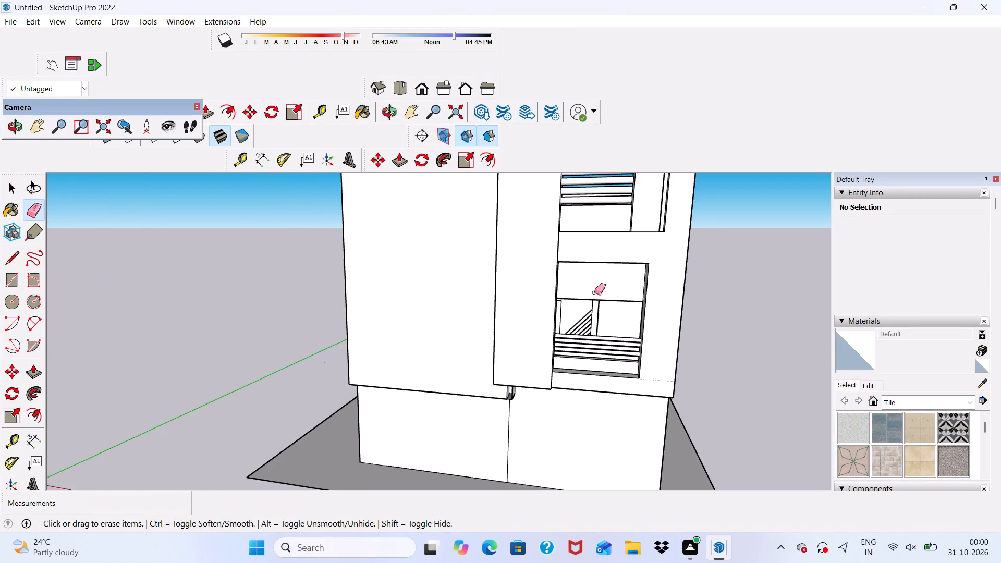
scroll(594, 292, up, 5)
middle_drag(619, 300, 630, 270)
scroll(630, 286, up, 4)
scroll(615, 335, down, 1)
key(space)
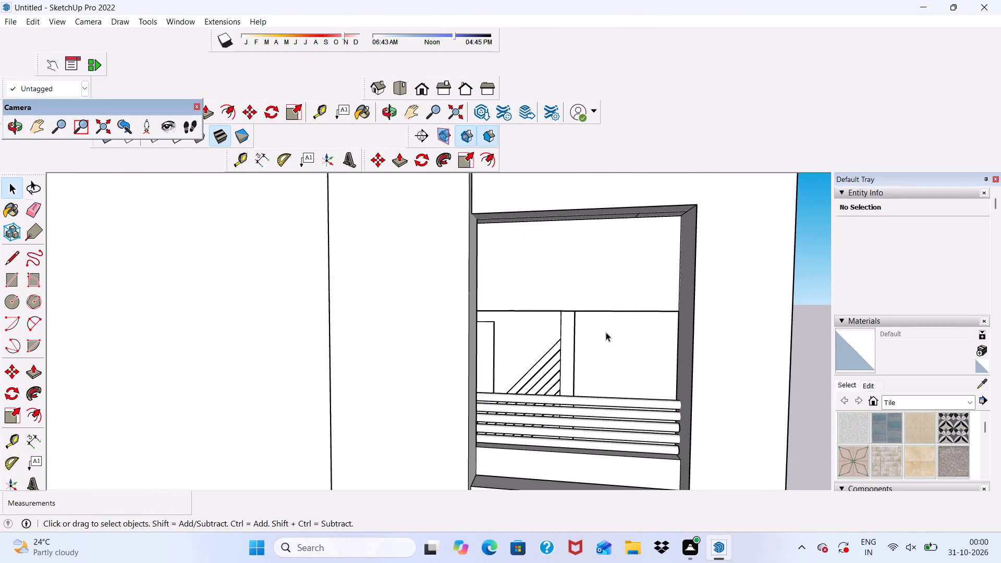
middle_drag(606, 332, 610, 268)
scroll(610, 268, up, 4)
click(620, 328)
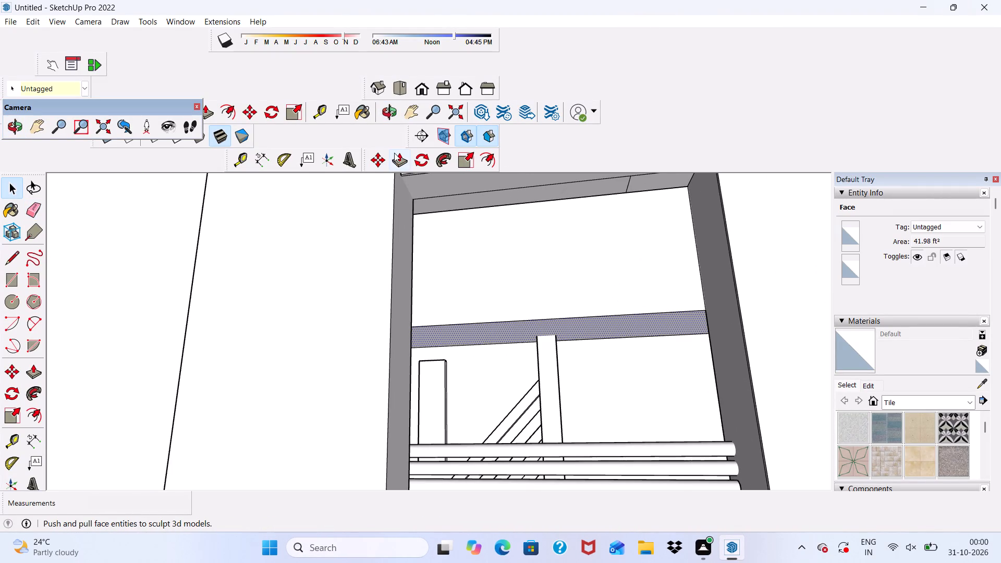
drag(395, 153, 396, 158)
scroll(427, 269, up, 3)
scroll(493, 339, down, 1)
click(493, 339)
scroll(493, 339, up, 1)
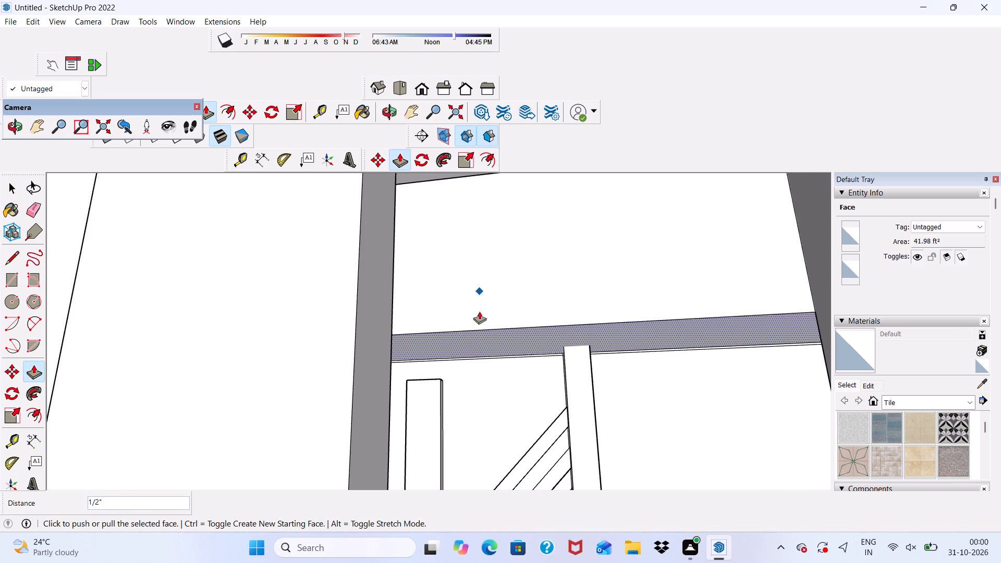
drag(482, 342, 484, 236)
Push/Pull the underside of the wall band further up by about 4 3/16", towards the head of the balcony opening.
scroll(483, 235, down, 10)
scroll(536, 262, up, 6)
drag(536, 245, 539, 217)
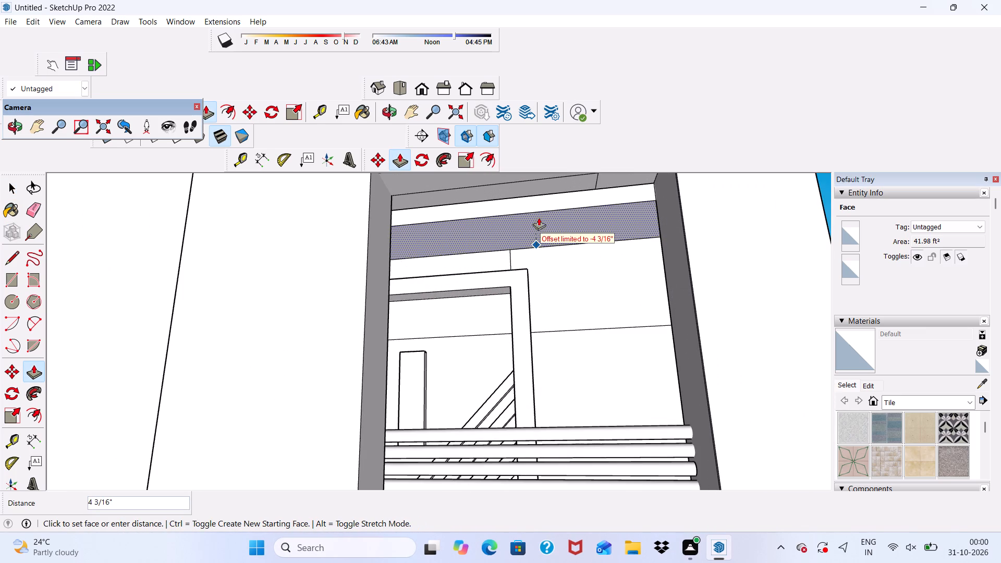
drag(539, 217, 543, 198)
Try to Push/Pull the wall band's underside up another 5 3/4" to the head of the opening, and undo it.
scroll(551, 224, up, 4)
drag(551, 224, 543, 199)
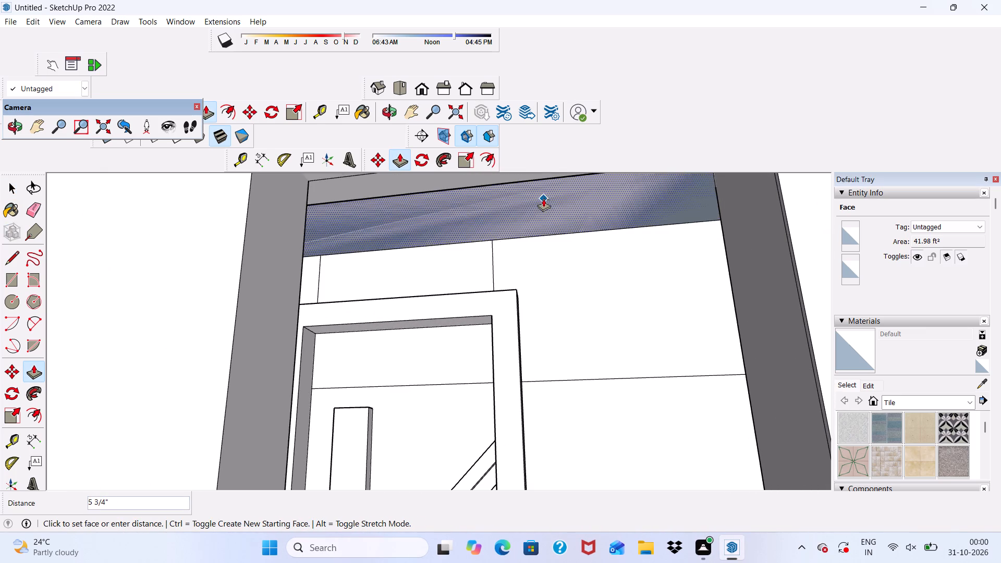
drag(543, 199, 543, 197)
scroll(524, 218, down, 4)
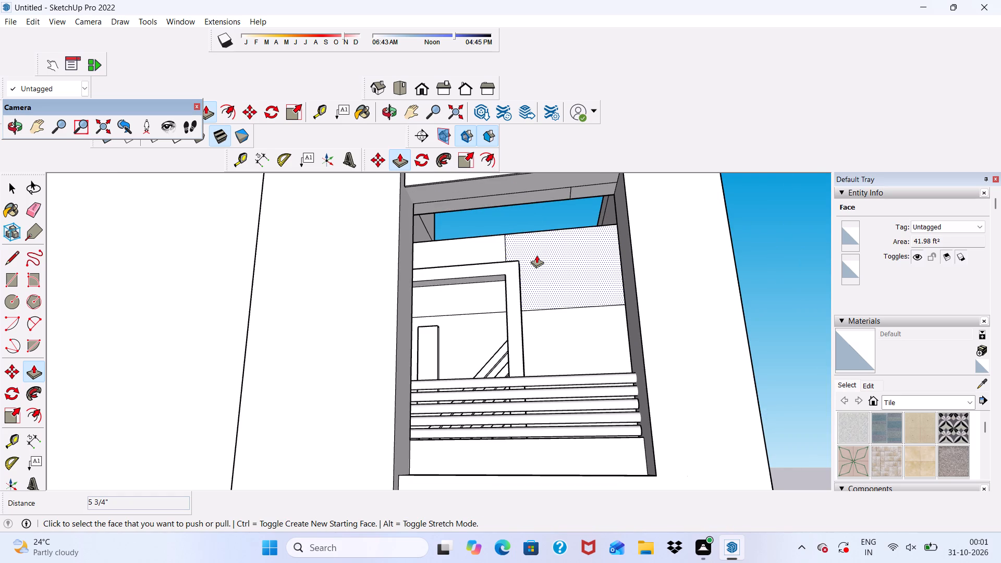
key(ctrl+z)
Push/Pull the wall band's underside up 5 3/4" to the opening's ceiling as a new face, keeping the starting face.
scroll(535, 256, down, 5)
middle_drag(589, 317, 592, 323)
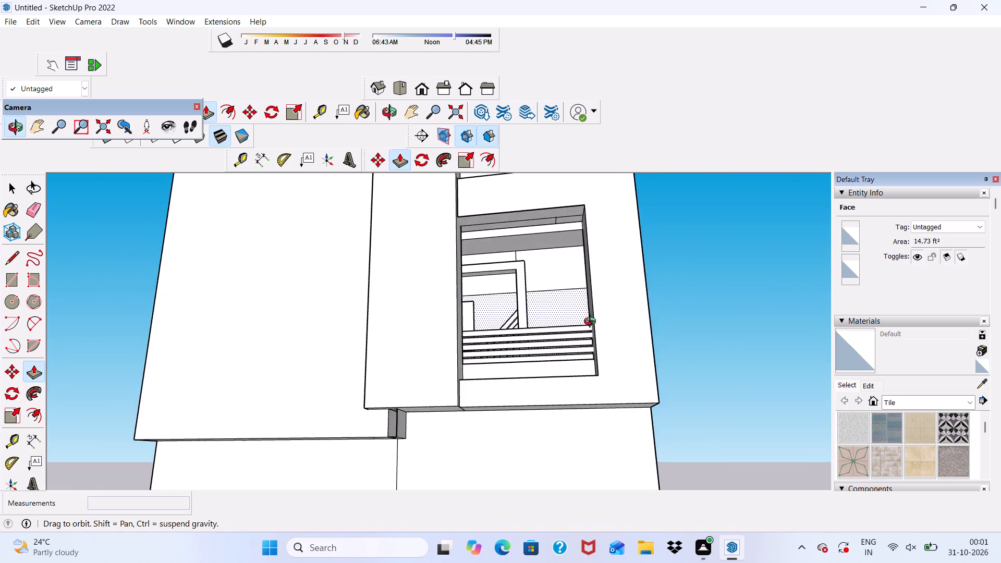
middle_drag(592, 323, 532, 342)
scroll(490, 230, up, 16)
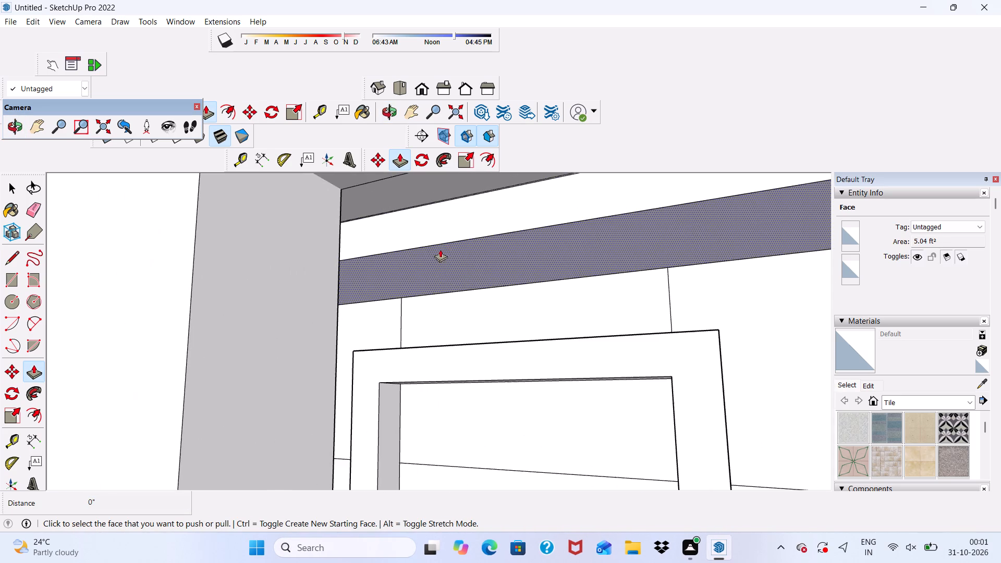
click(417, 259)
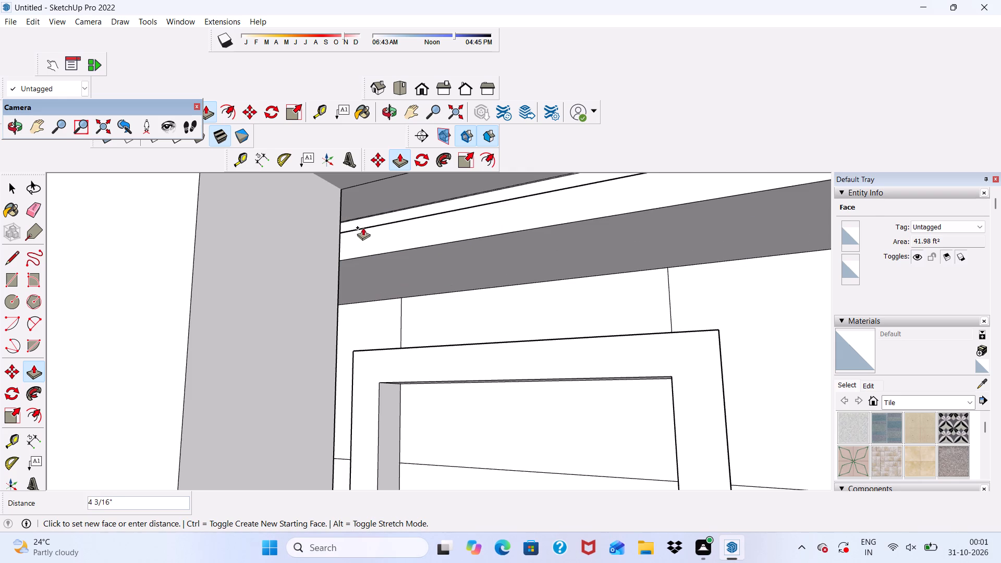
click(359, 215)
scroll(377, 211, down, 1)
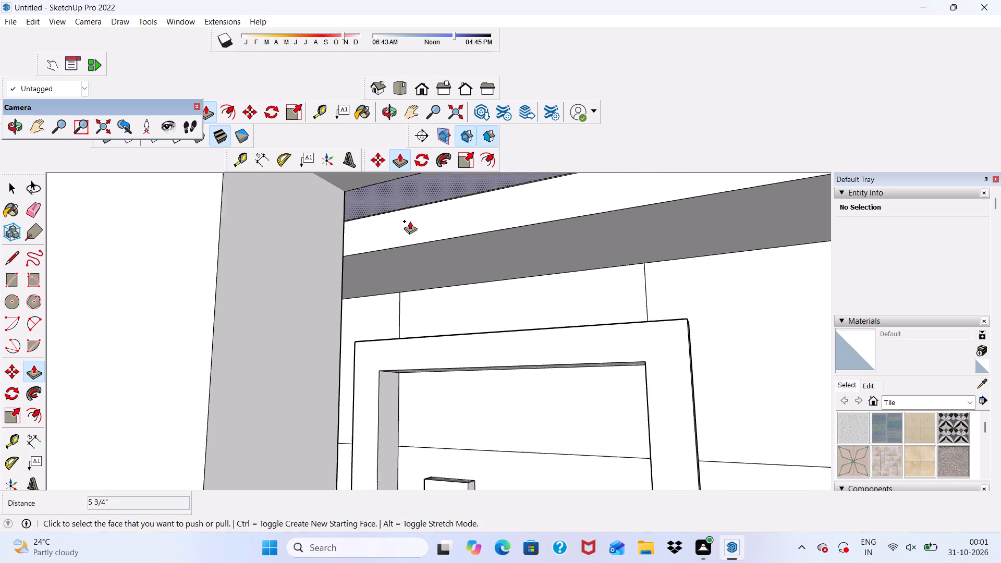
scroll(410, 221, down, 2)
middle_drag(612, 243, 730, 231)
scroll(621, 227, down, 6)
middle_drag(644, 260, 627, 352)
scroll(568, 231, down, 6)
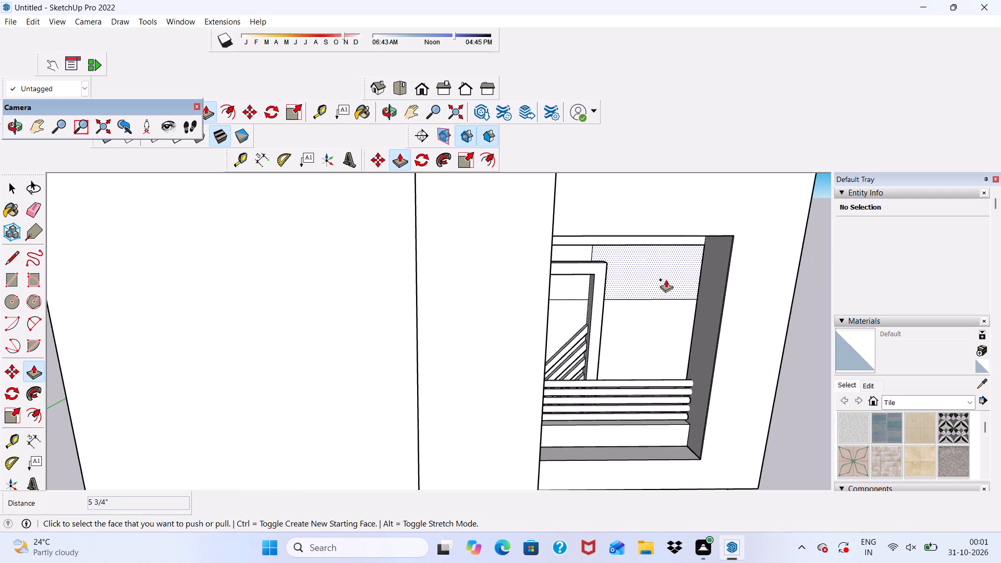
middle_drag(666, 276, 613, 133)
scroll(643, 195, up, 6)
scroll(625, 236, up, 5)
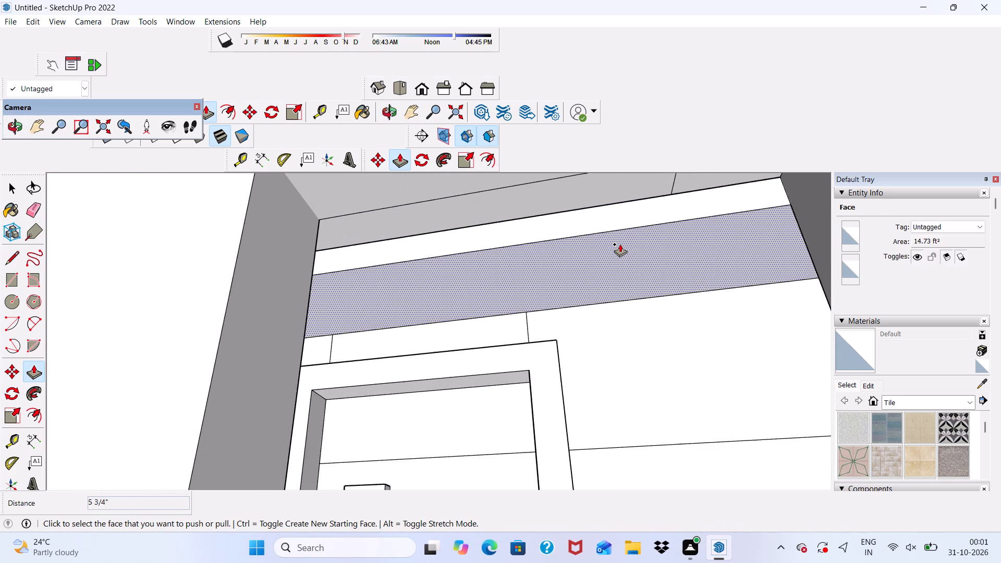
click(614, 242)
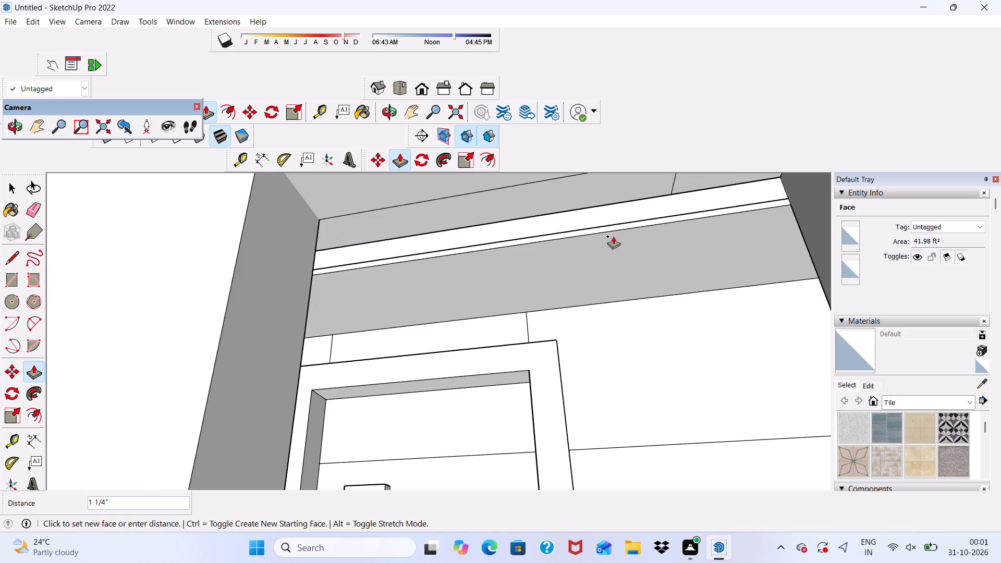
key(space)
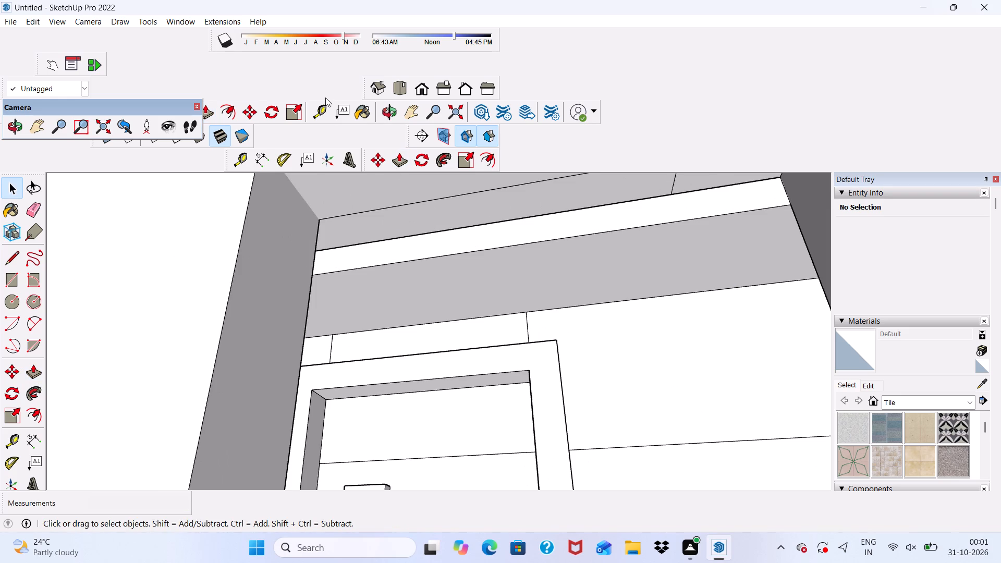
Push/Pull the wall band's underside up about 5 1/16", nearly level with the head of the balcony opening, without creating a new starting face.
click(399, 150)
click(445, 272)
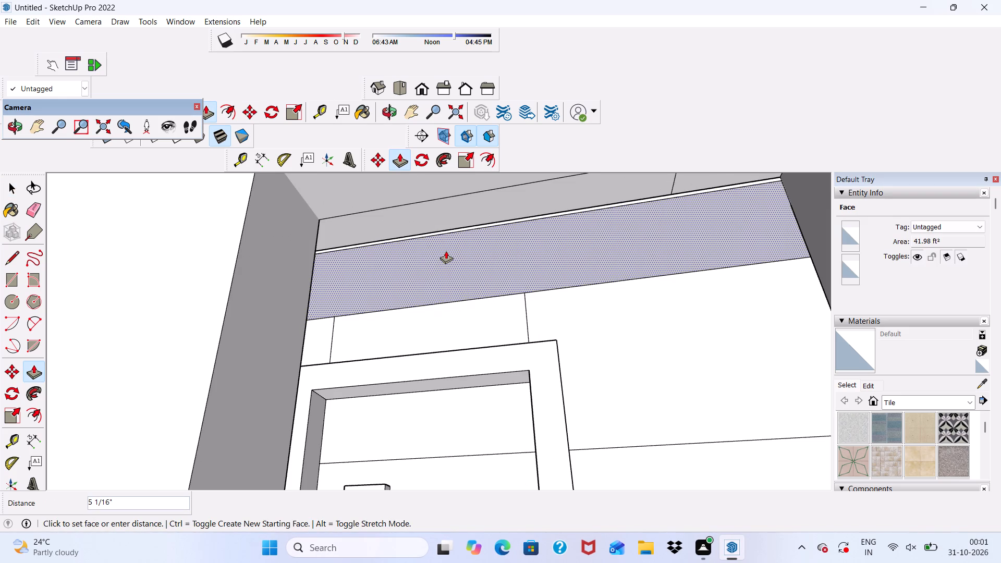
click(447, 250)
Push/Pull the narrow ceiling strip beside the thin step at the head of the balcony opening by about 1/8".
scroll(448, 251, down, 6)
middle_drag(450, 278, 454, 348)
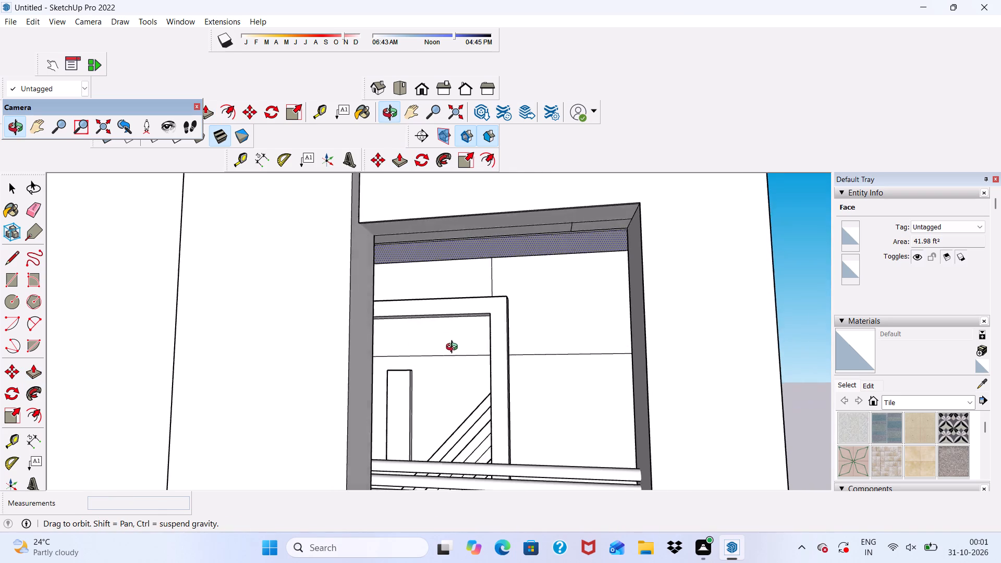
middle_drag(454, 348, 321, 341)
scroll(371, 241, up, 11)
click(451, 221)
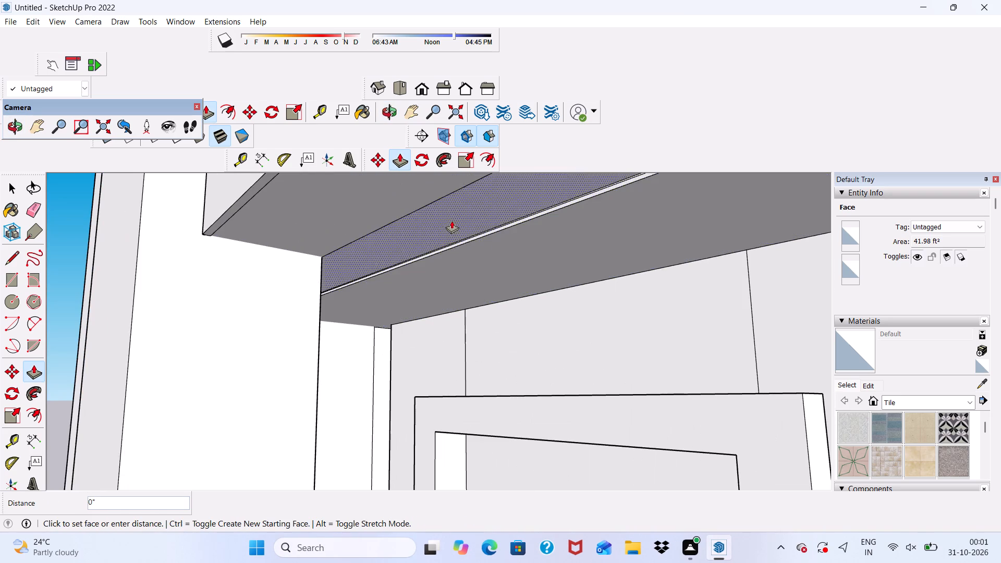
click(496, 259)
scroll(444, 215, up, 2)
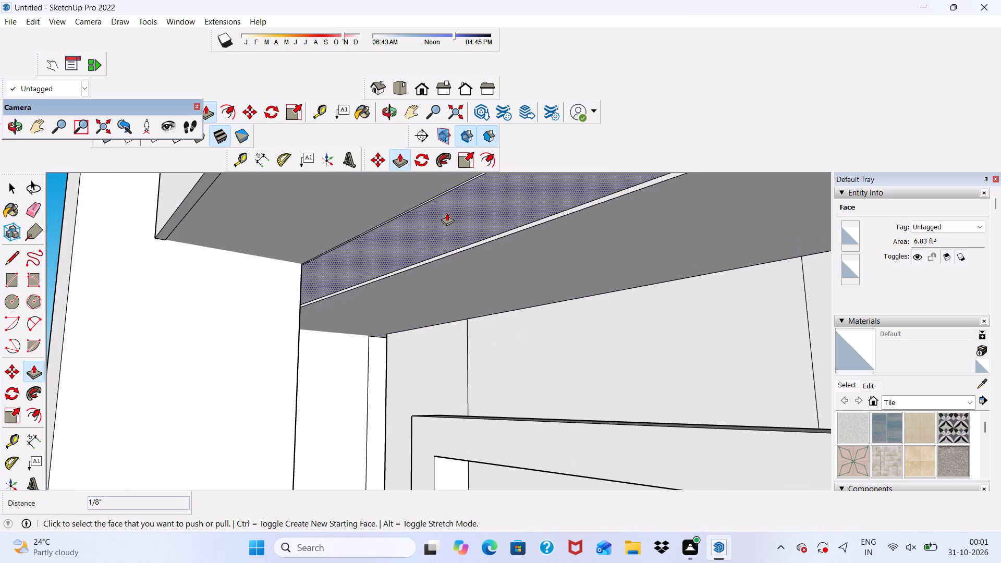